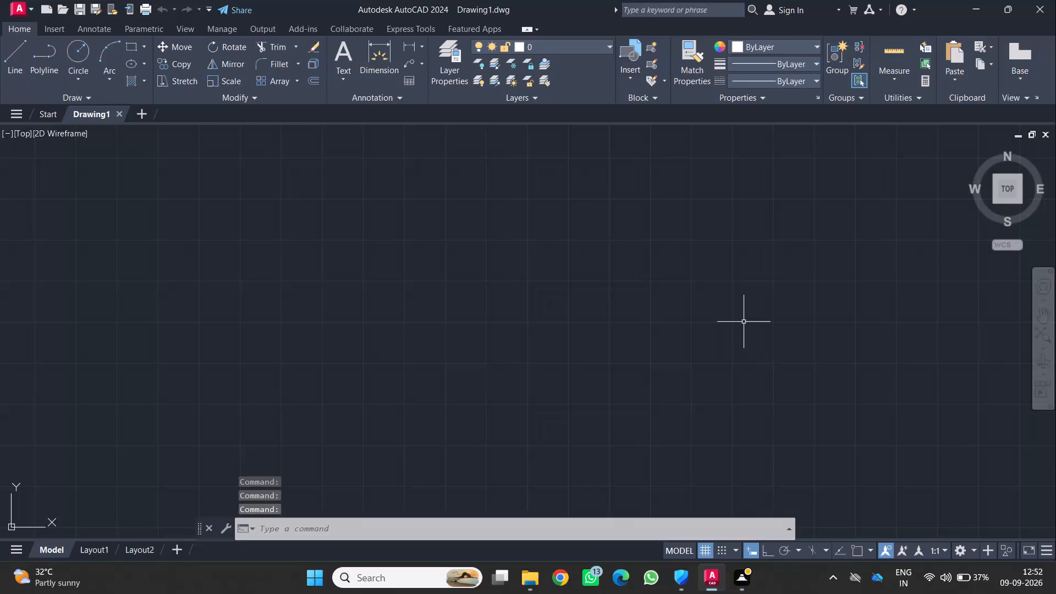
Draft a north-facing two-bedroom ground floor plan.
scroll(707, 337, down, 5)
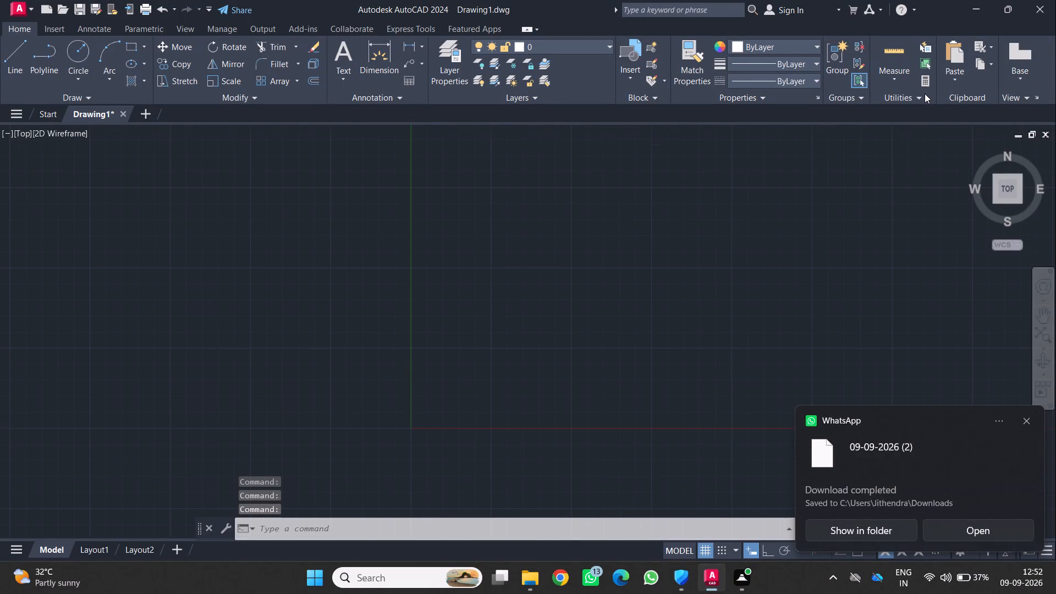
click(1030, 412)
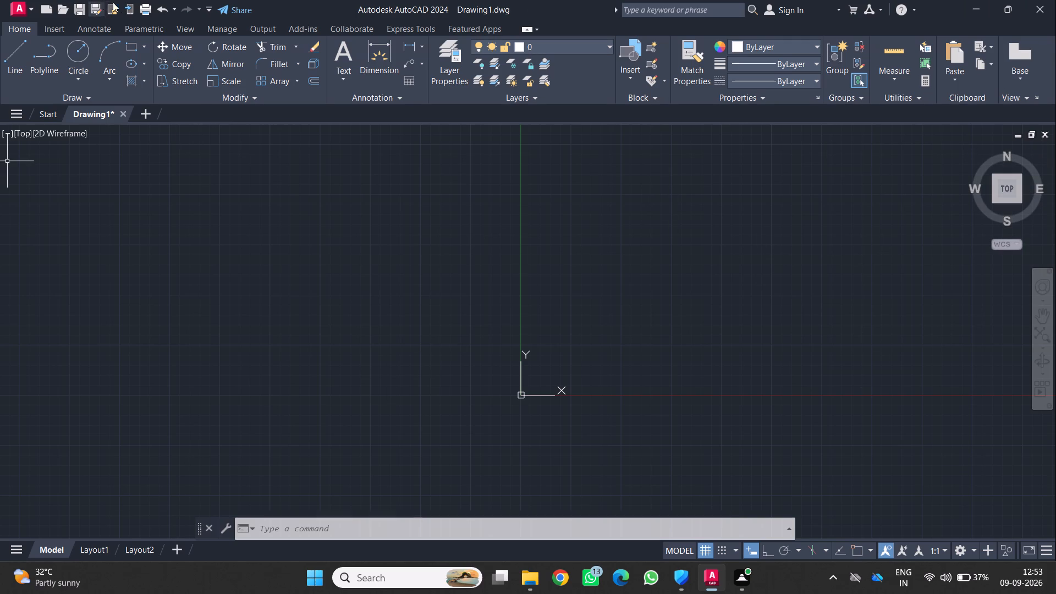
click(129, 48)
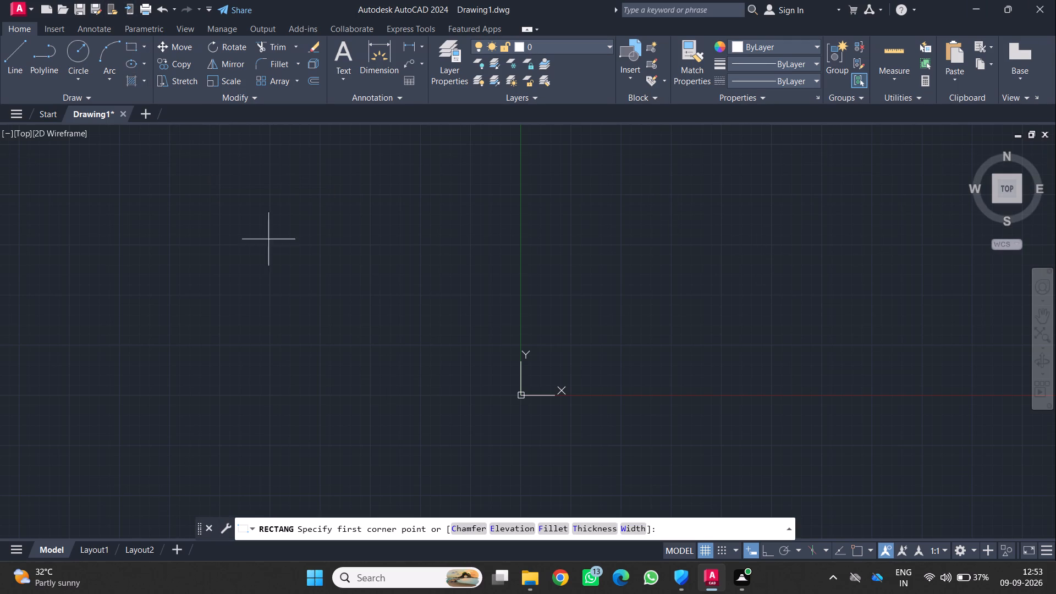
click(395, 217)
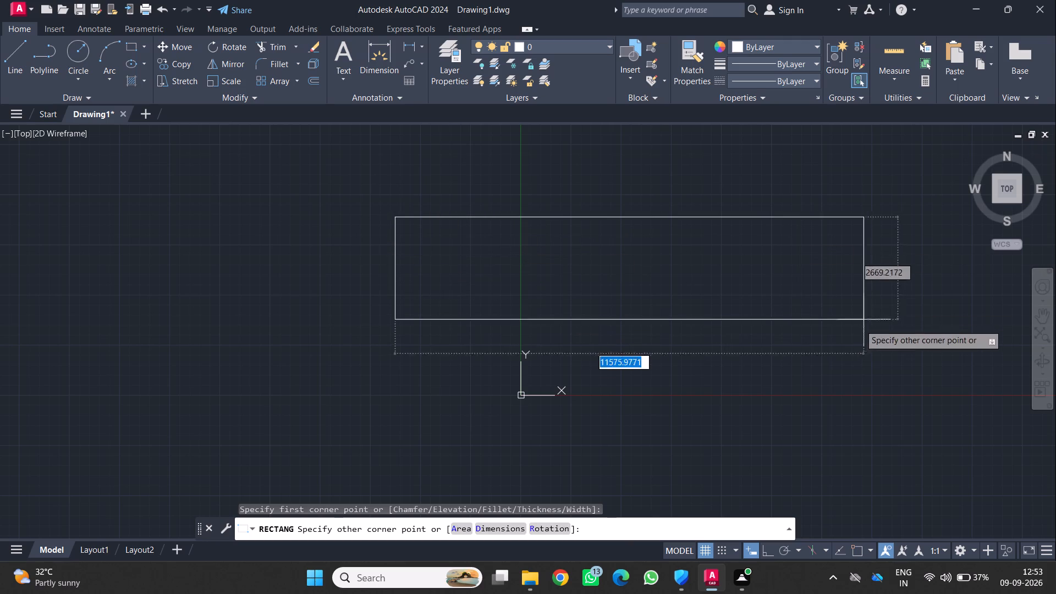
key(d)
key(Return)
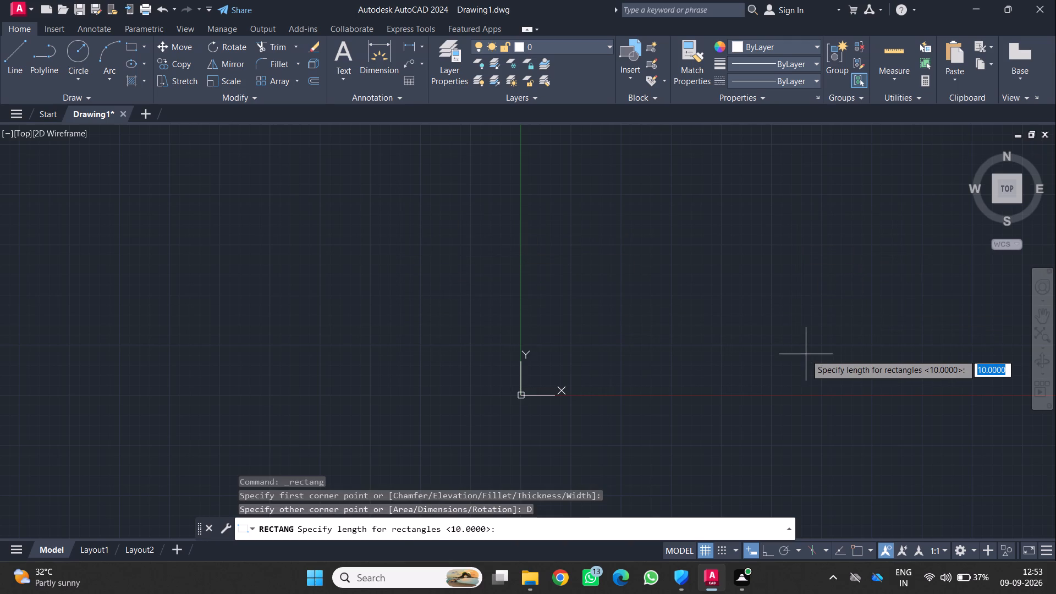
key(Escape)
Configure the drawing units to Engineering length type with 0'-0" precision and inches as the insertion scale.
text(UM)
key(BackSpace)
key(n)
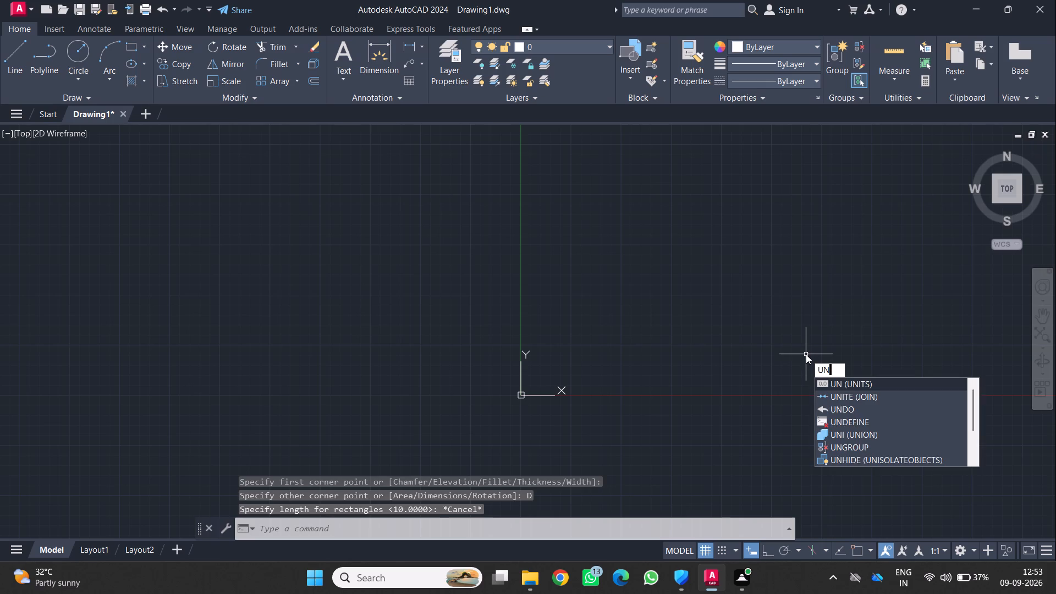
click(842, 388)
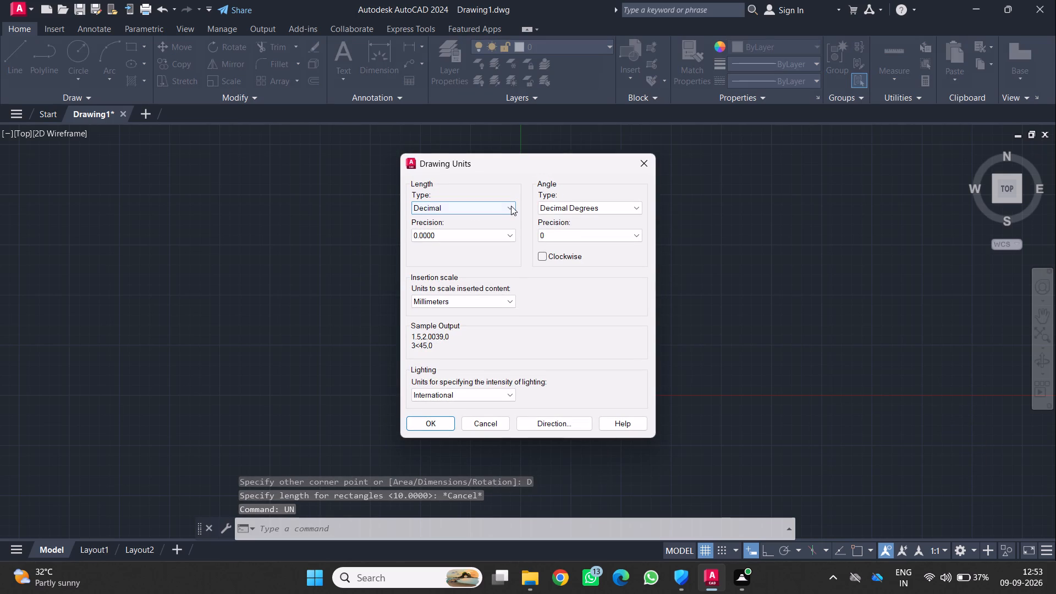
click(511, 206)
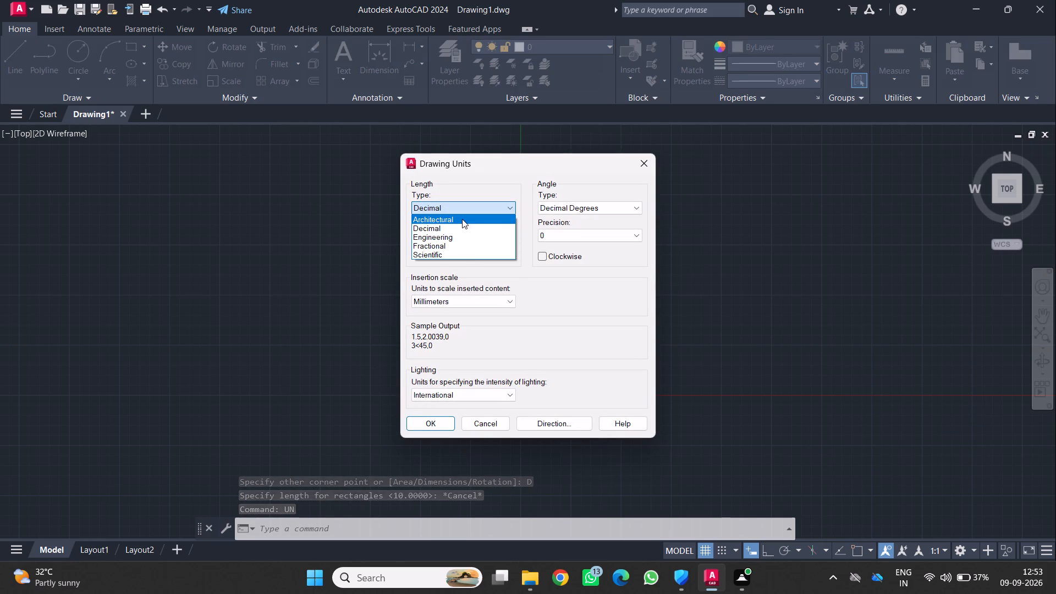
click(462, 219)
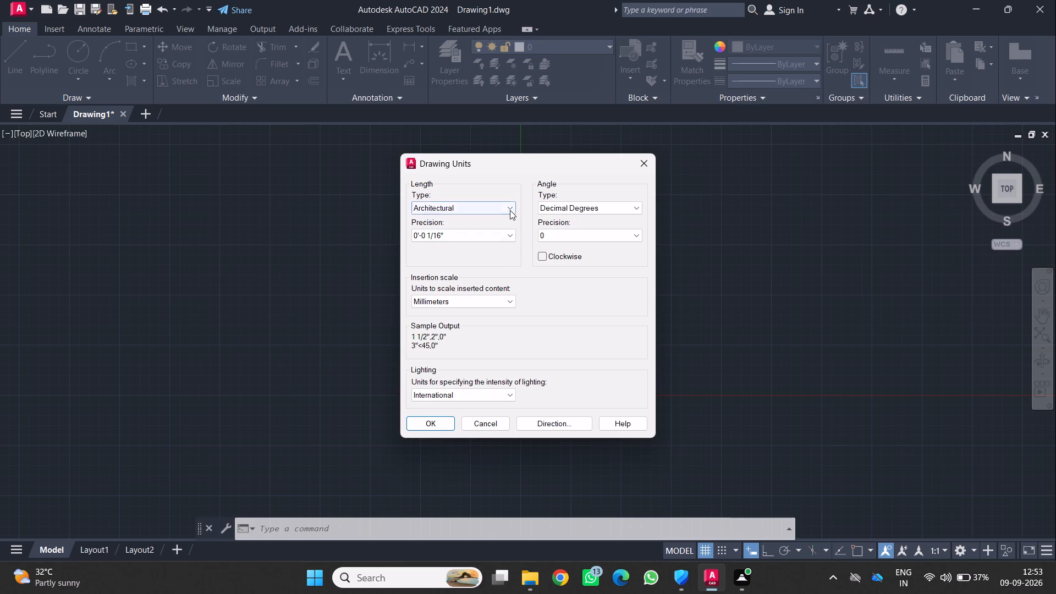
click(505, 202)
click(497, 235)
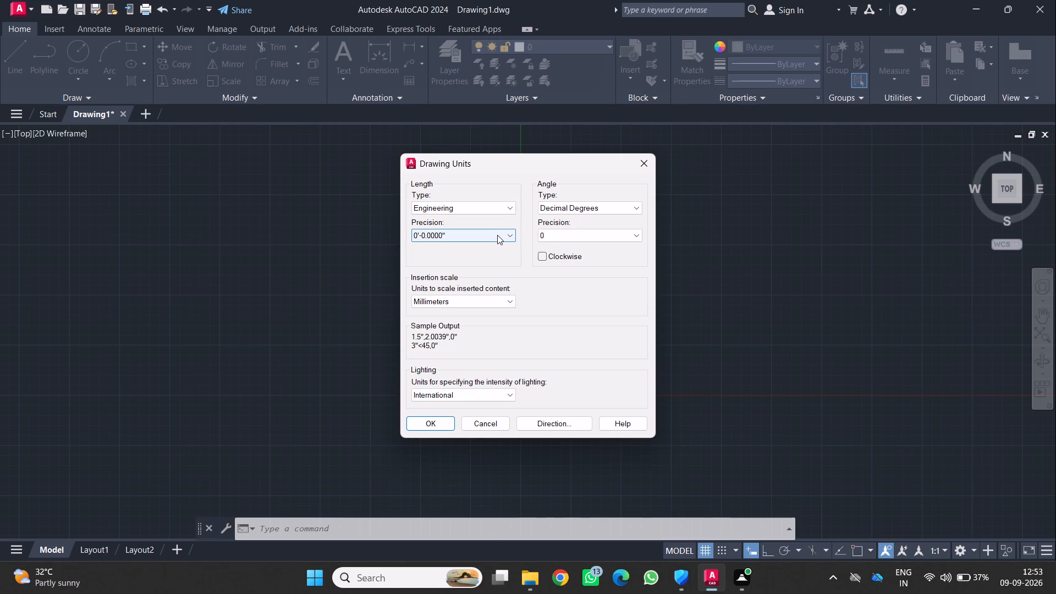
click(497, 235)
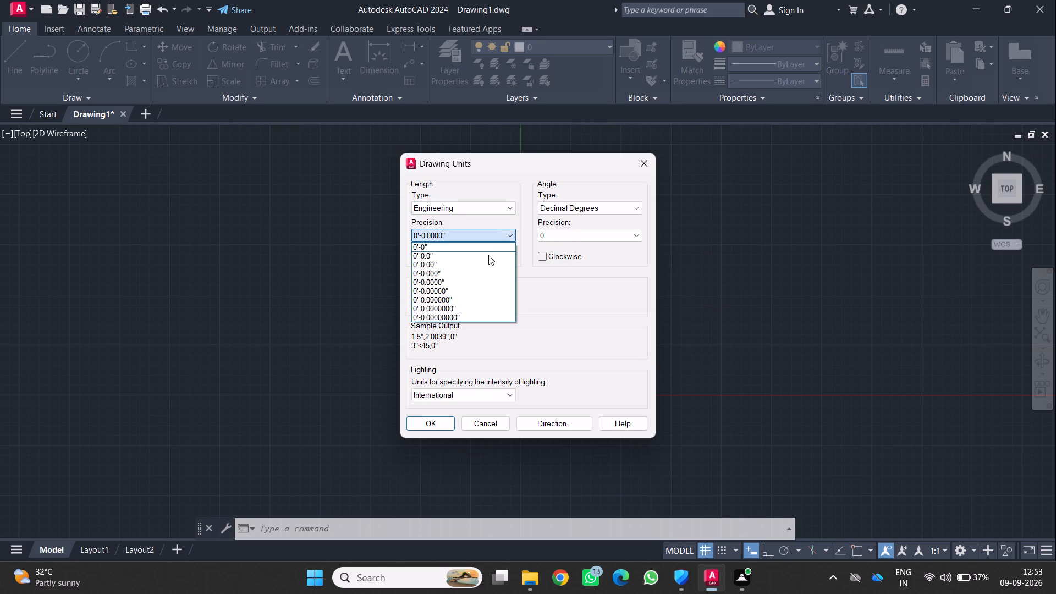
click(487, 250)
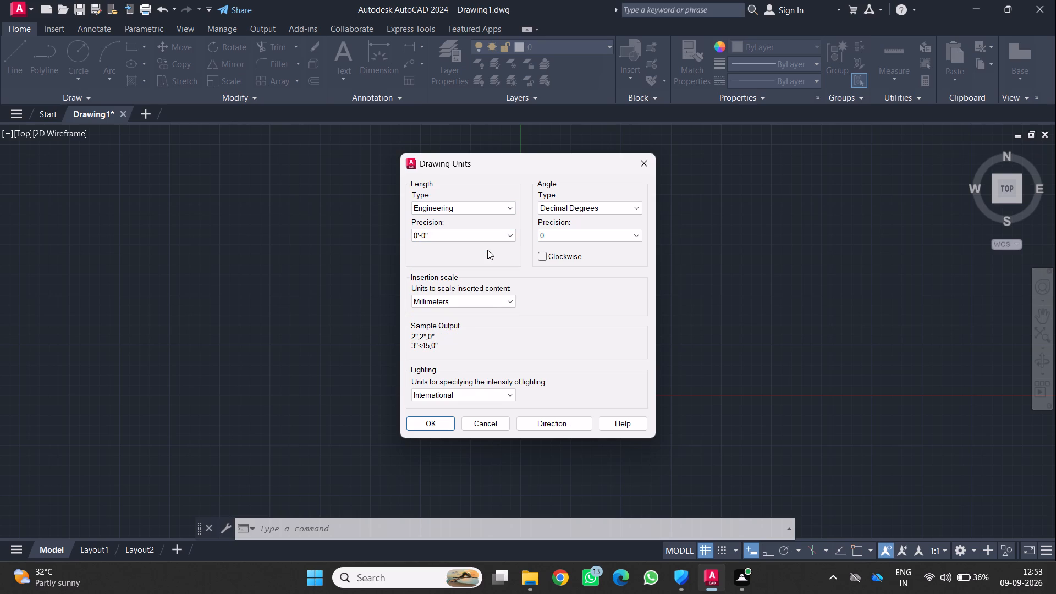
click(496, 304)
click(479, 317)
click(434, 426)
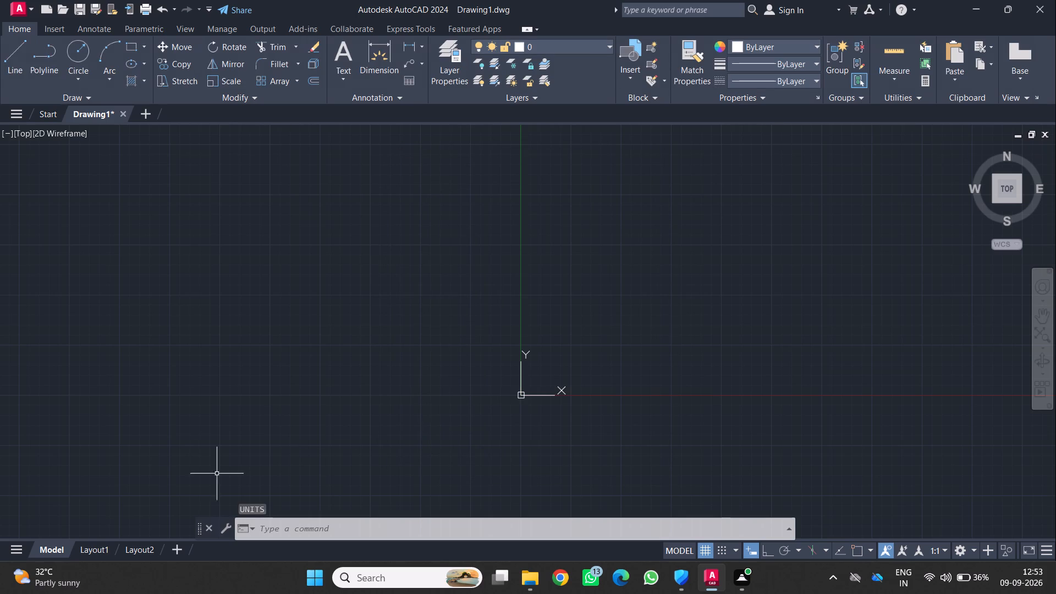
Draw a rectangle by dimensions, 27' long and 37' wide, above and to the left of the origin.
click(129, 47)
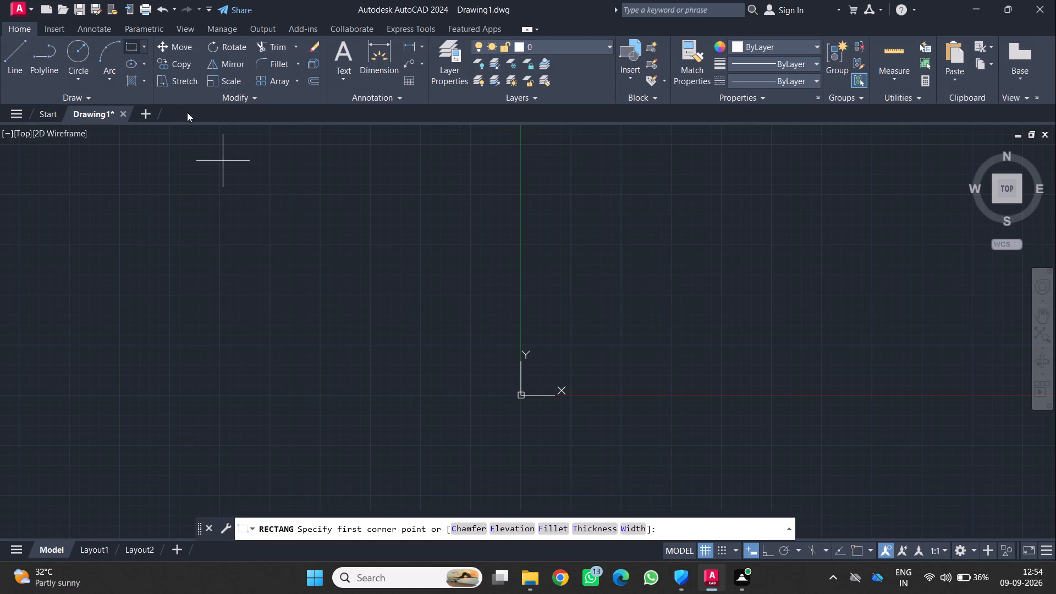
click(419, 234)
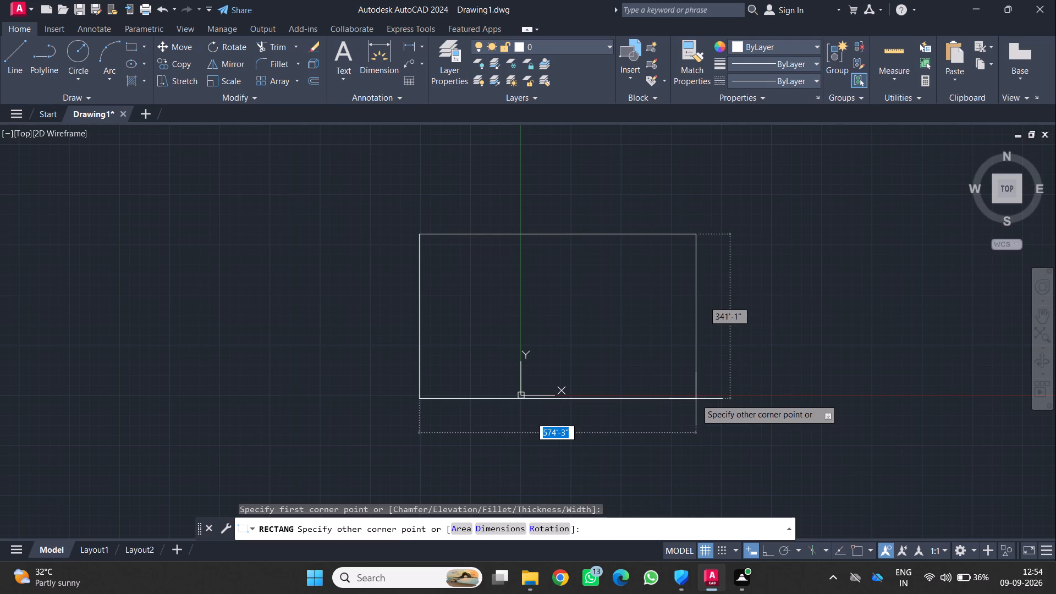
key(d)
key(Return)
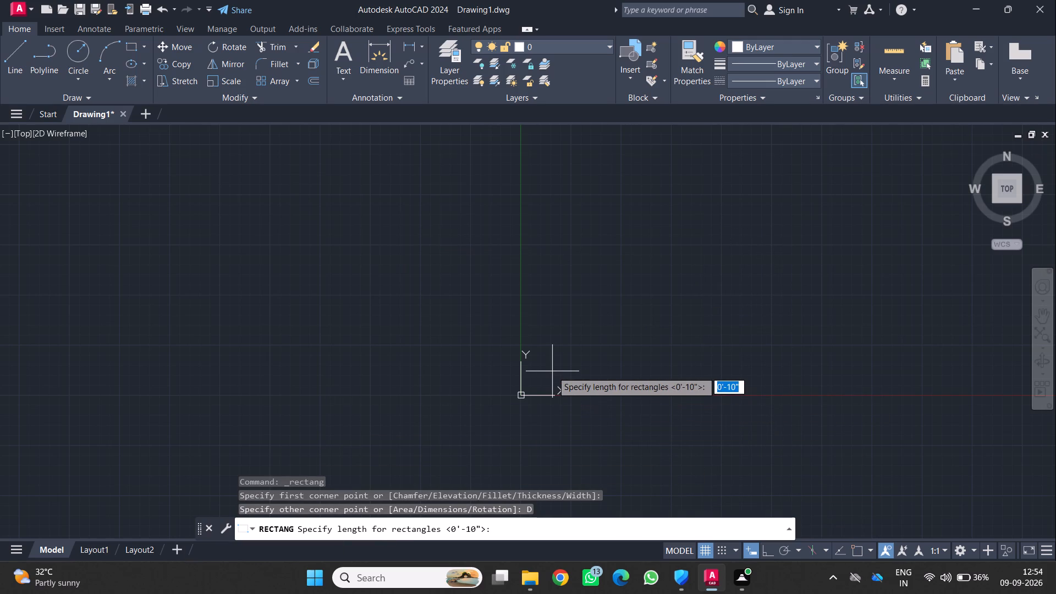
key(2)
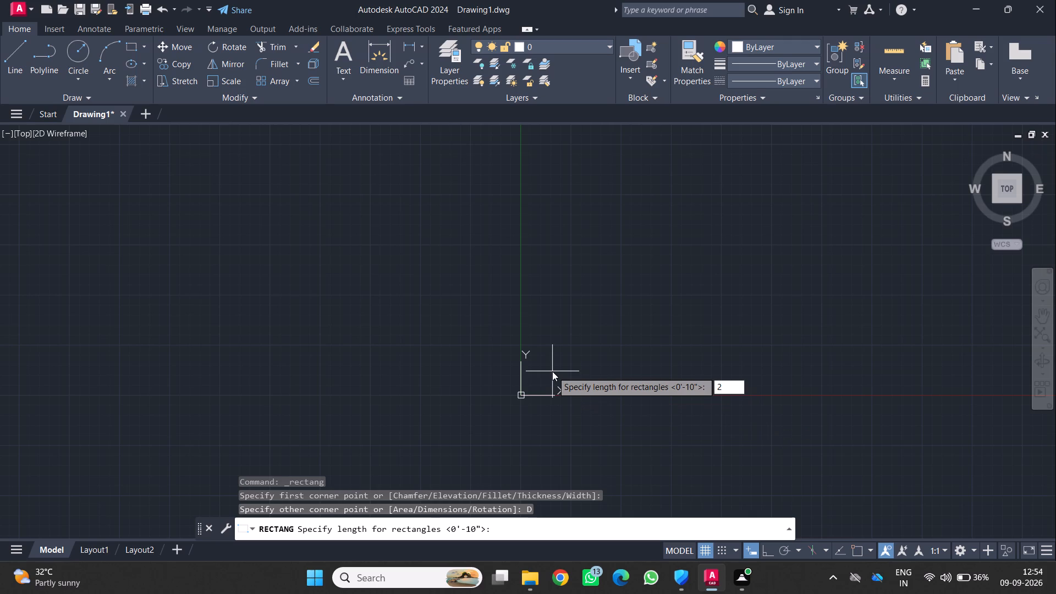
key(7)
key(apostrophe)
key(Return)
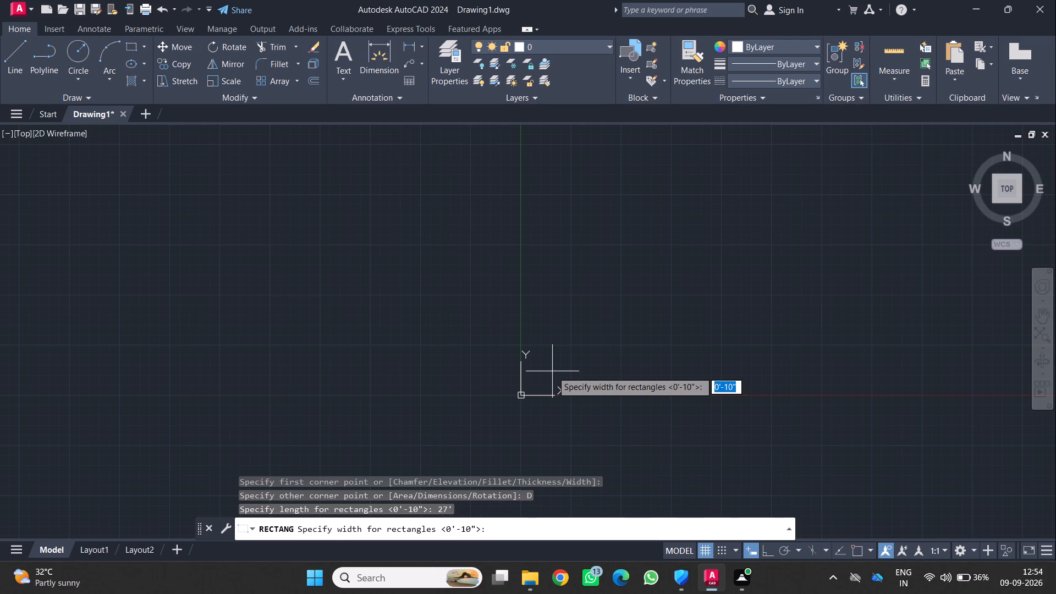
text(37)
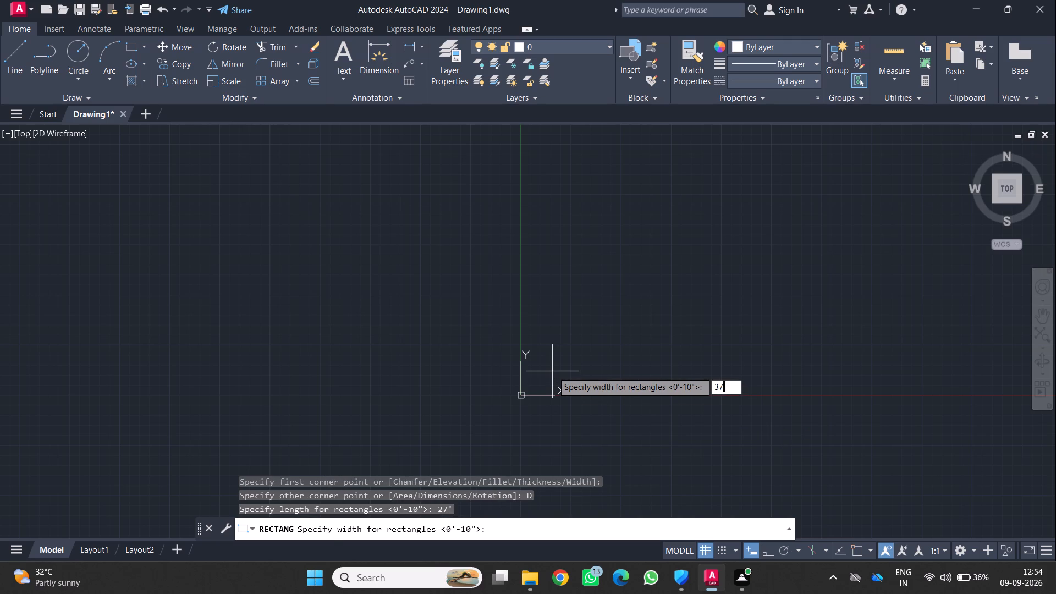
key(apostrophe)
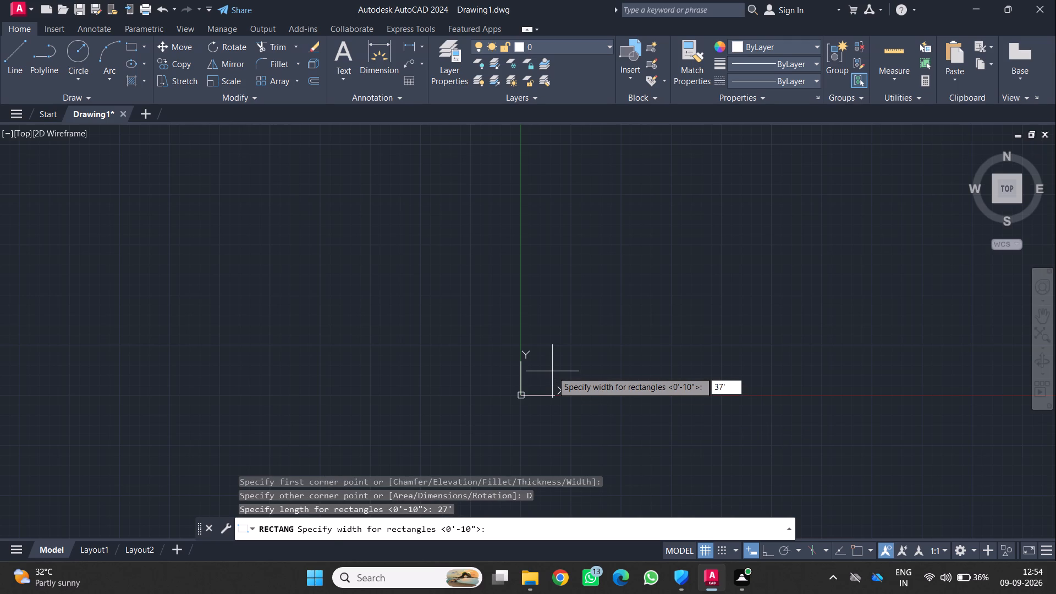
key(Return)
click(552, 371)
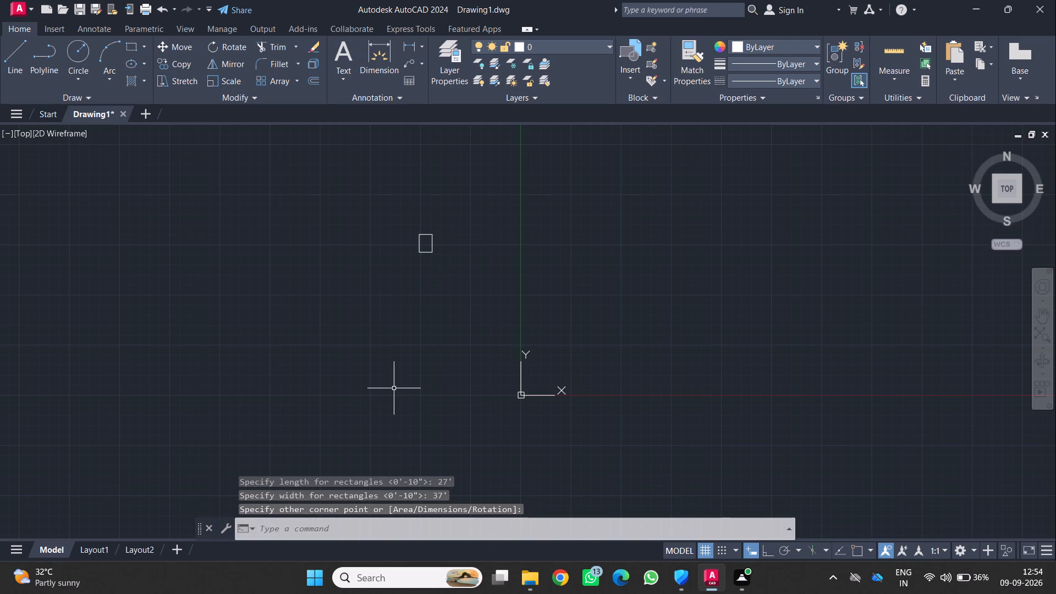
Check the rectangle's length and width with the quick Measure tool.
scroll(419, 264, up, 2)
middle_drag(419, 264, 428, 280)
scroll(428, 280, up, 1)
middle_drag(428, 280, 452, 404)
scroll(452, 404, up, 2)
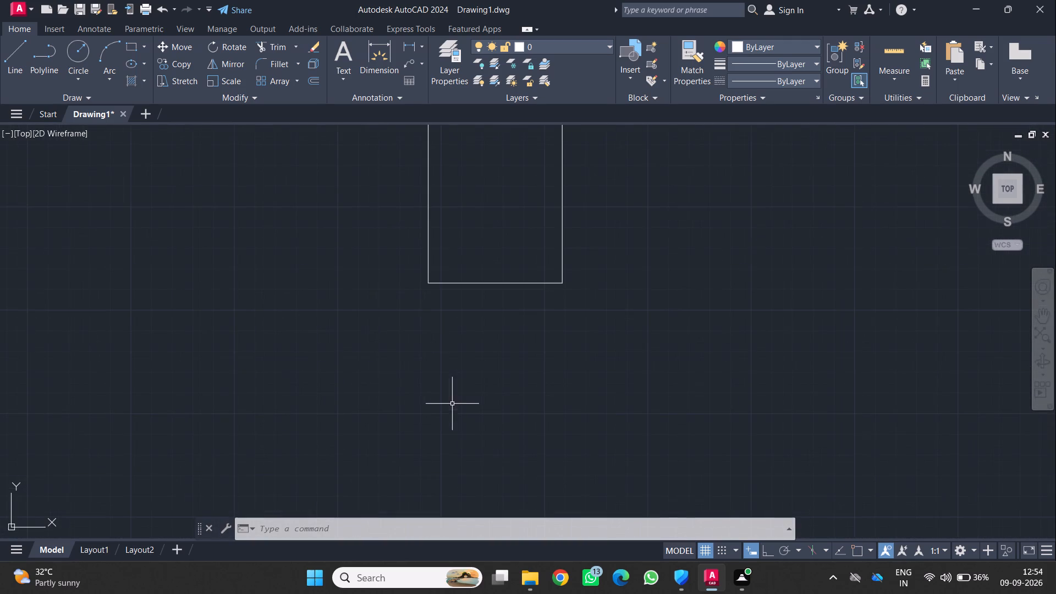
middle_drag(440, 403, 428, 522)
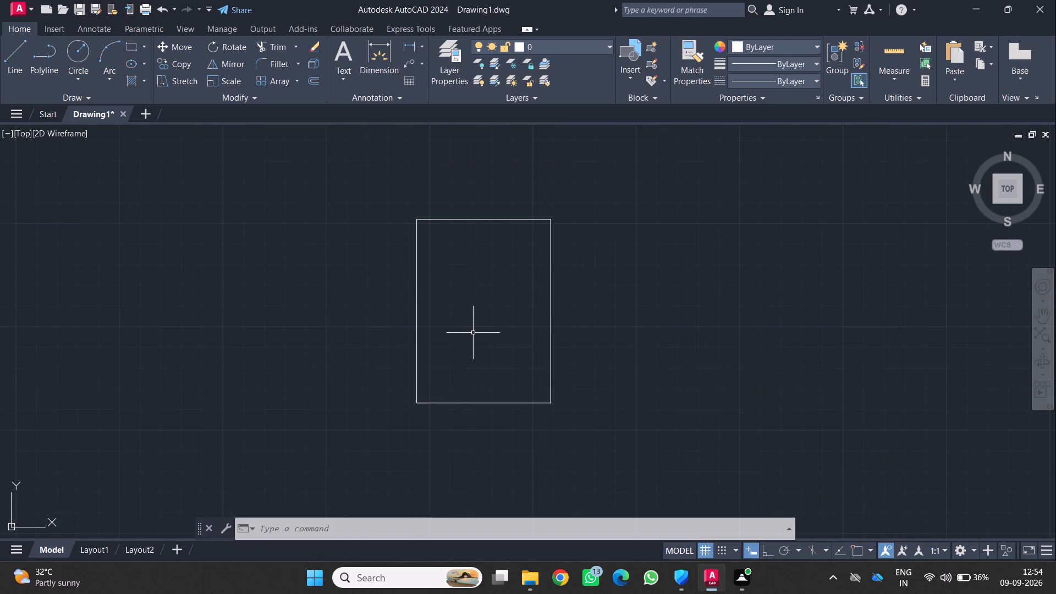
scroll(477, 332, up, 2)
middle_drag(477, 332, 497, 419)
scroll(477, 332, down, 2)
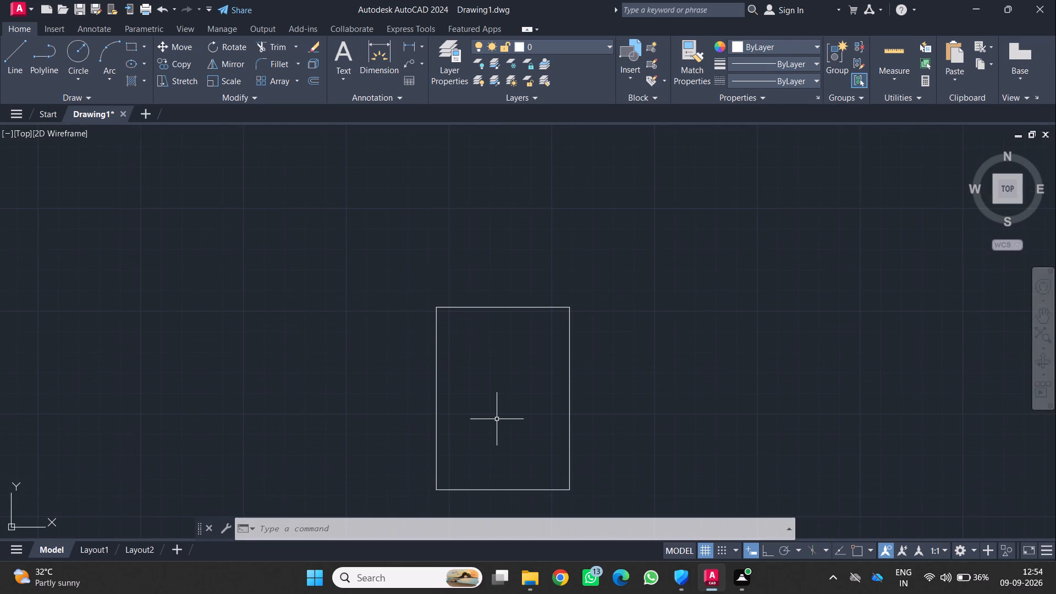
scroll(496, 419, up, 1)
middle_drag(496, 419, 501, 372)
scroll(501, 372, up, 1)
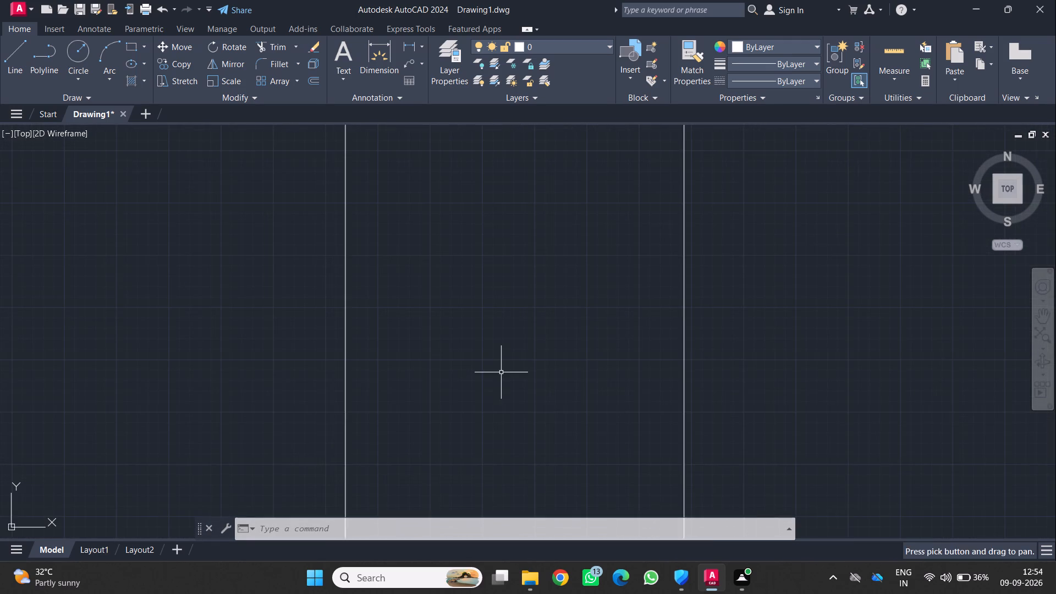
scroll(501, 371, down, 2)
middle_drag(501, 371, 515, 351)
scroll(501, 371, up, 1)
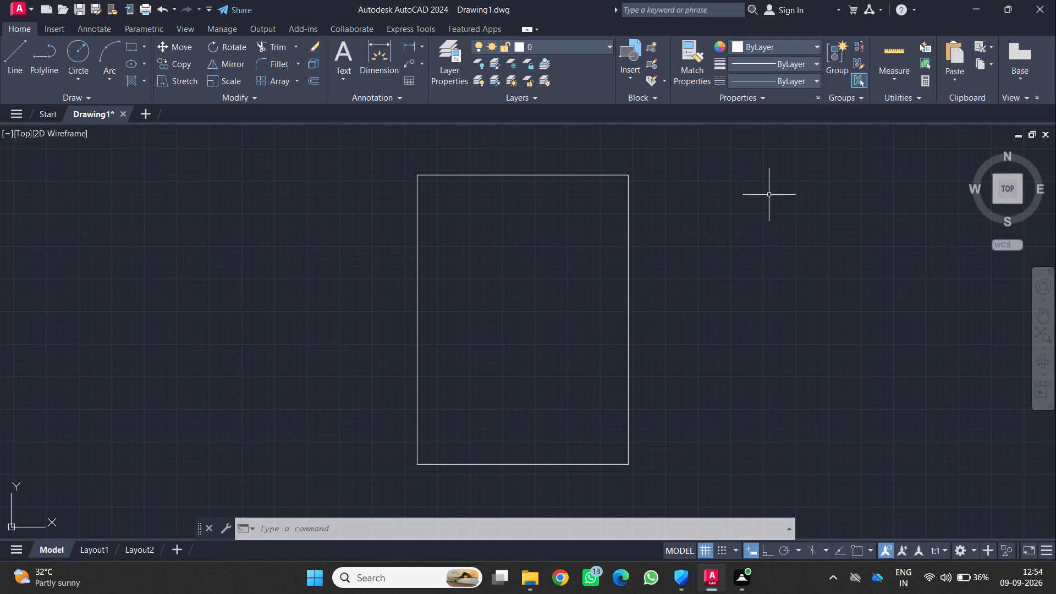
click(877, 50)
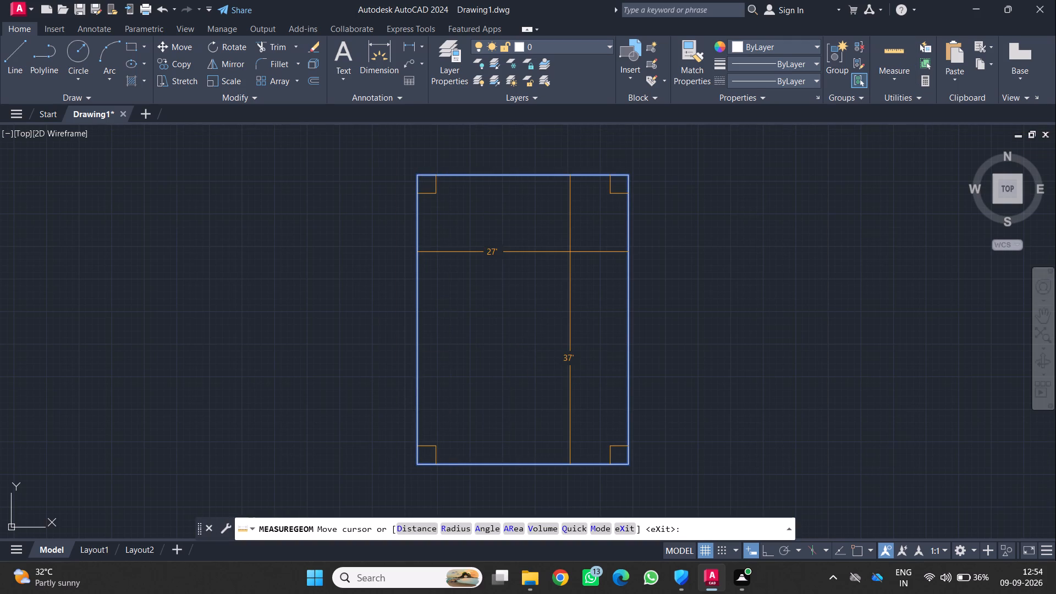
key(Escape)
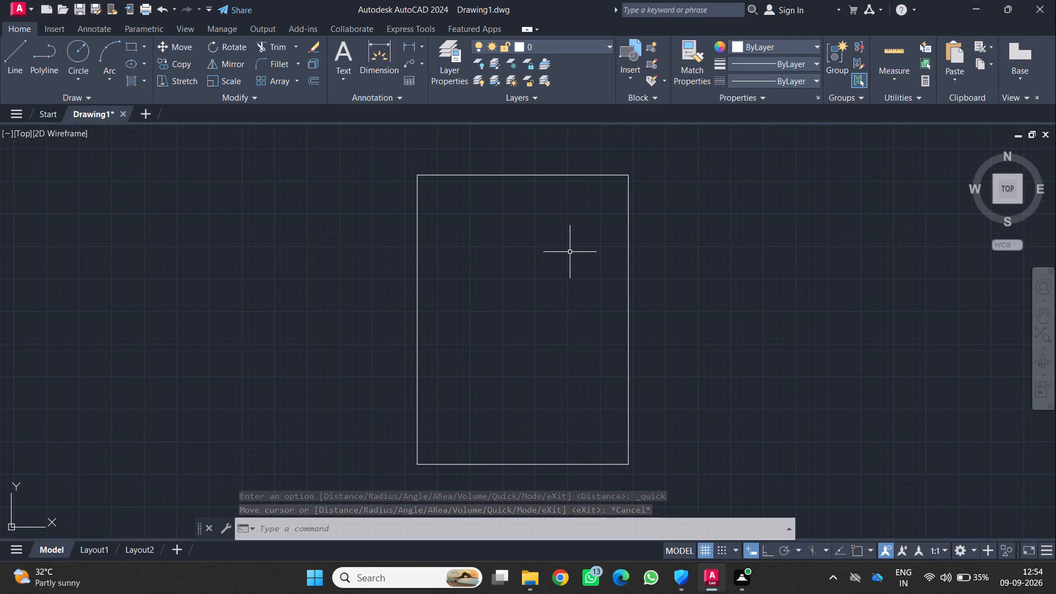
Offset the 27' by 37' rectangle 9" inward to form the outer wall thickness.
click(533, 176)
key(o)
key(Return)
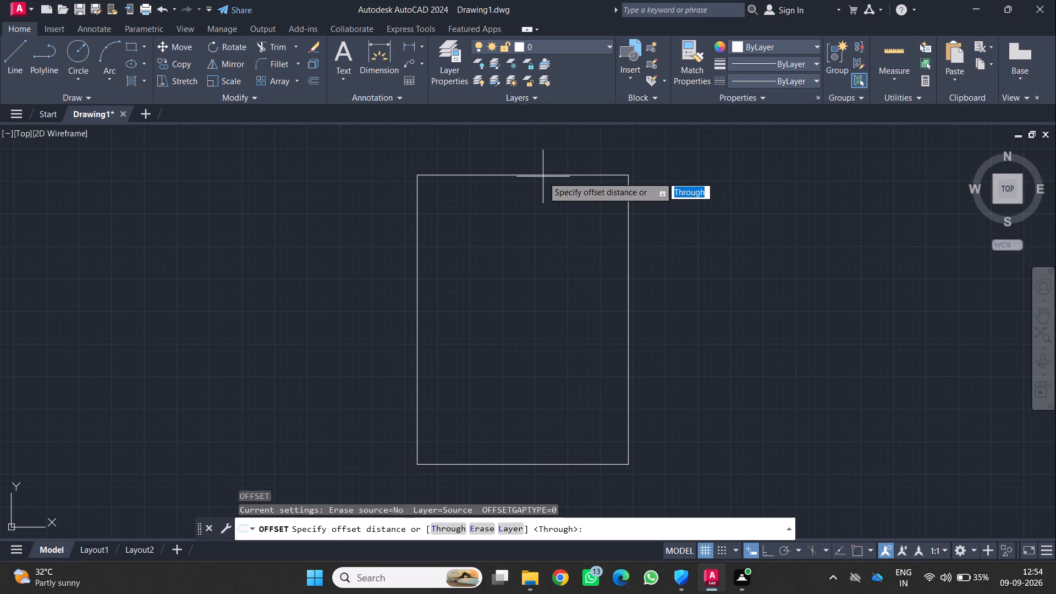
click(543, 177)
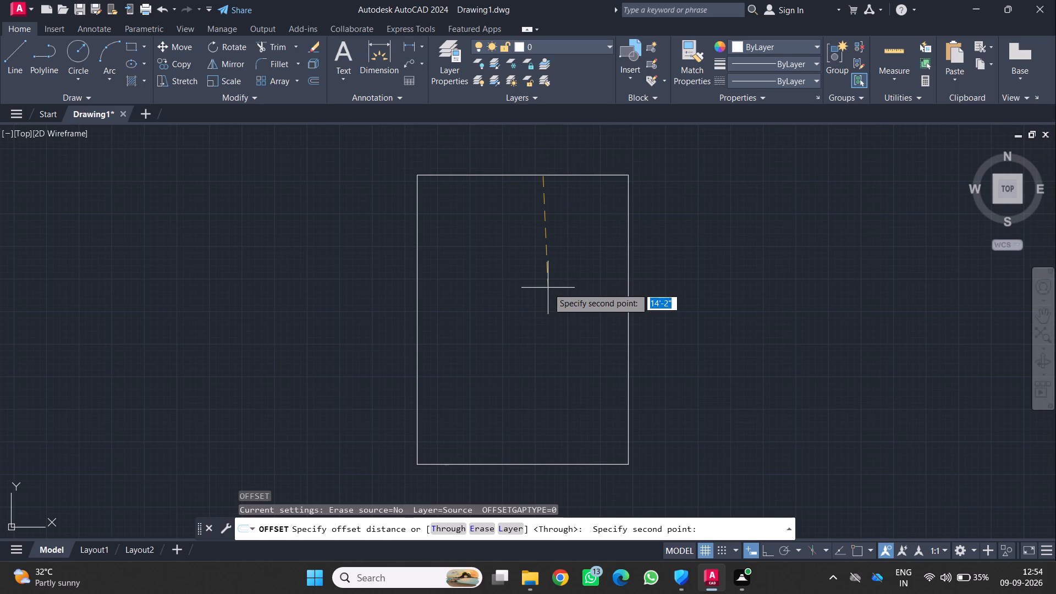
key(9)
key(shift+quotedbl)
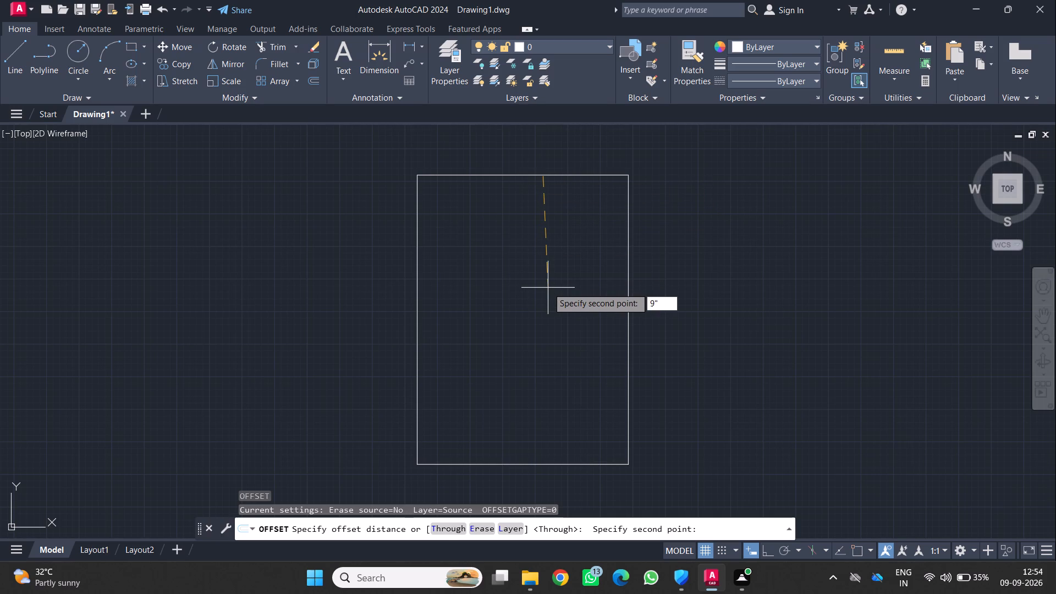
key(Return)
click(548, 288)
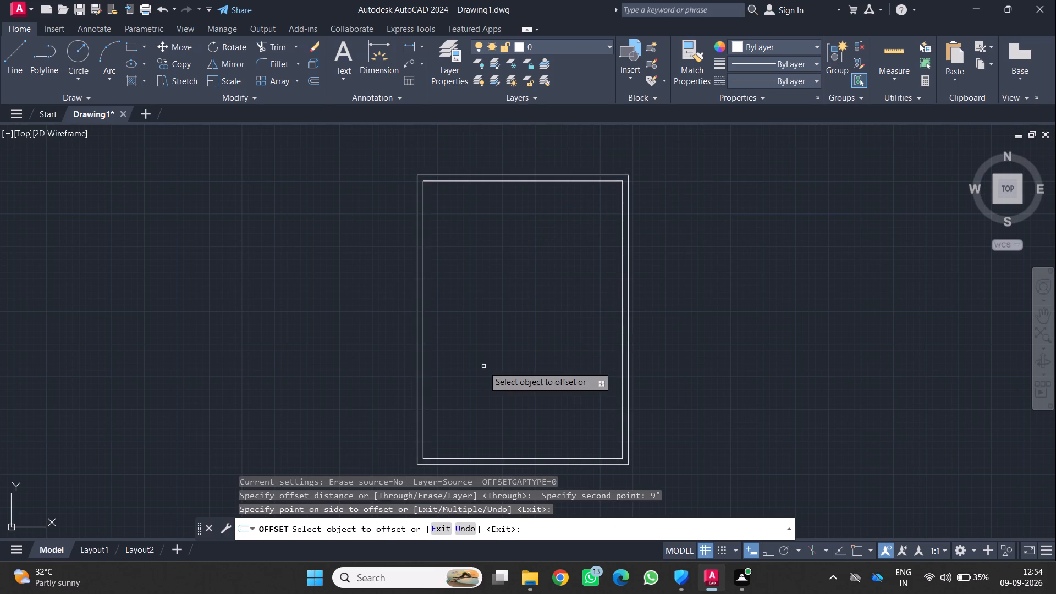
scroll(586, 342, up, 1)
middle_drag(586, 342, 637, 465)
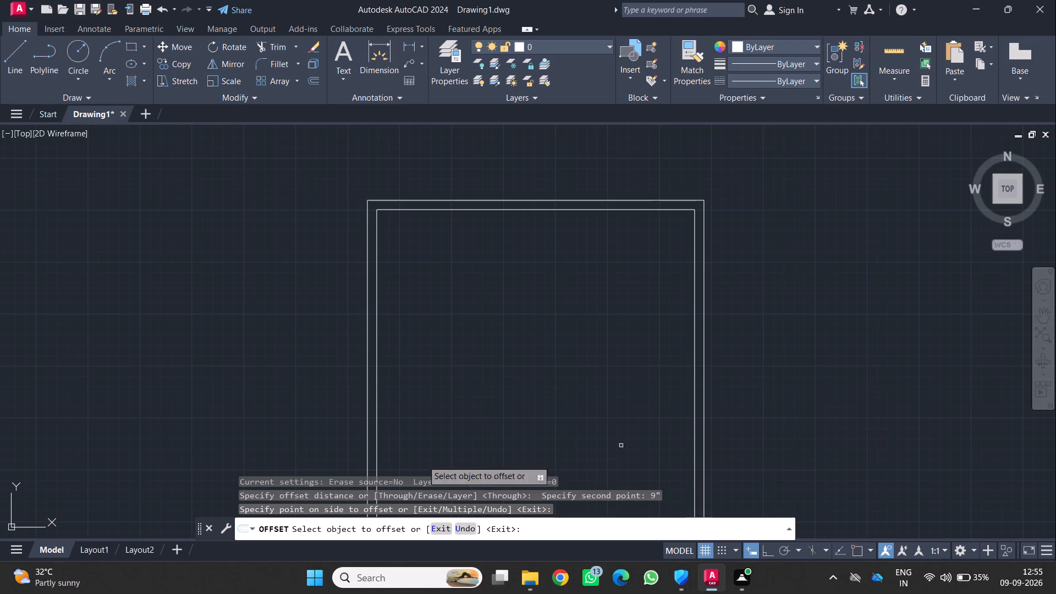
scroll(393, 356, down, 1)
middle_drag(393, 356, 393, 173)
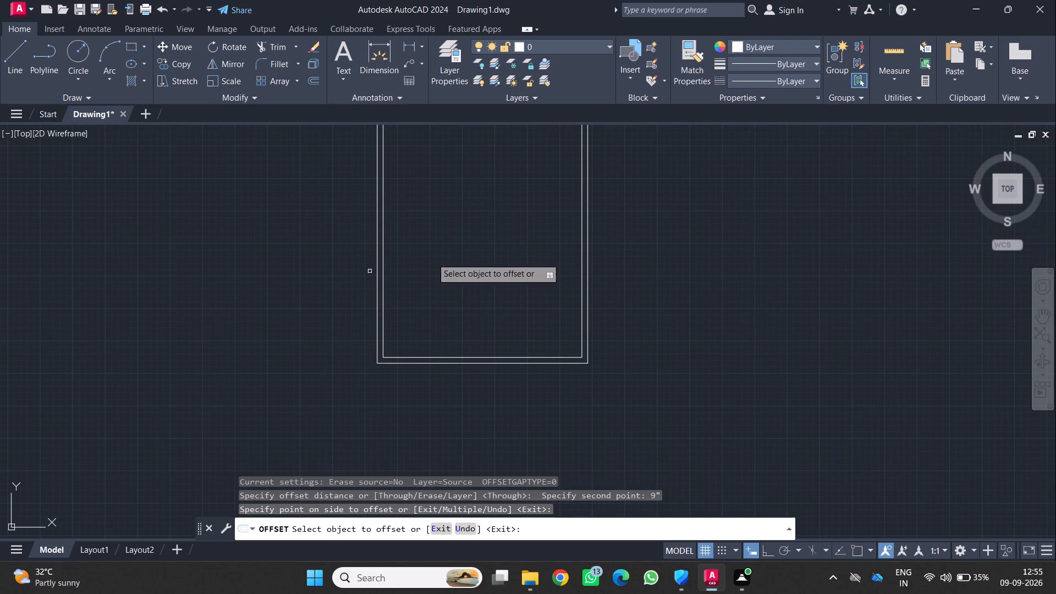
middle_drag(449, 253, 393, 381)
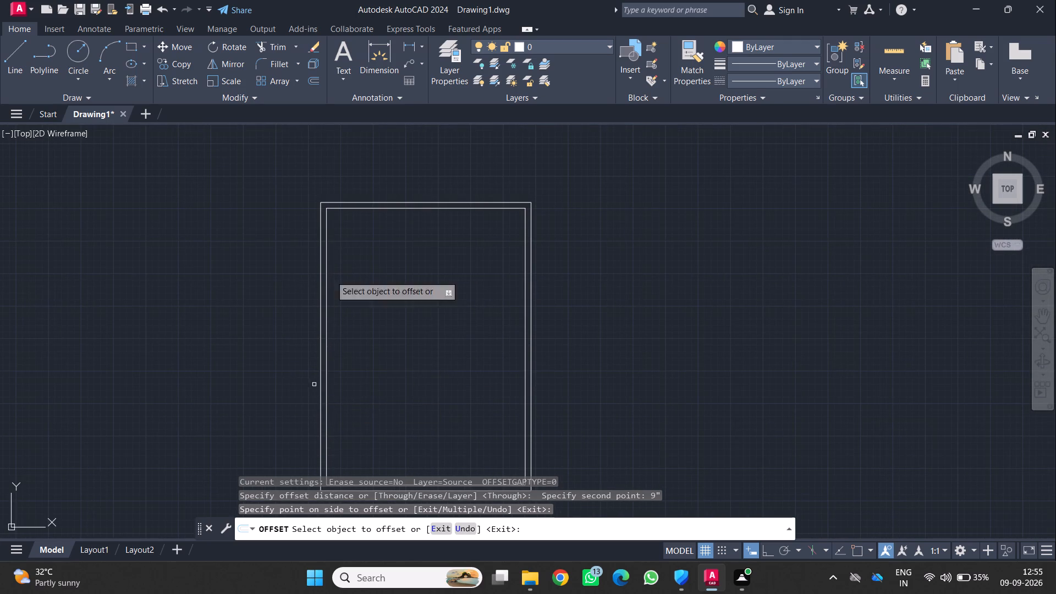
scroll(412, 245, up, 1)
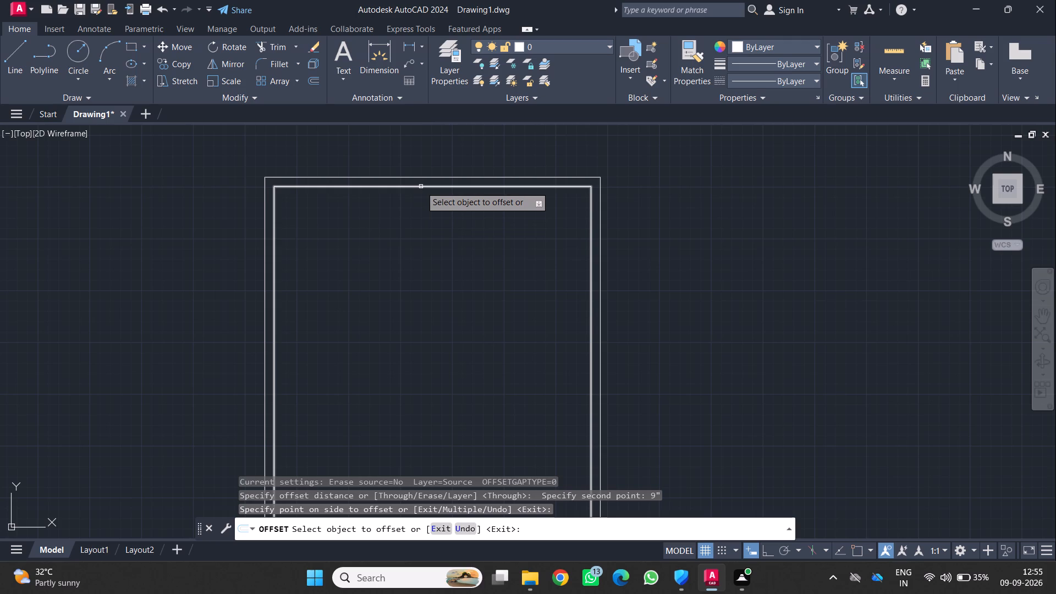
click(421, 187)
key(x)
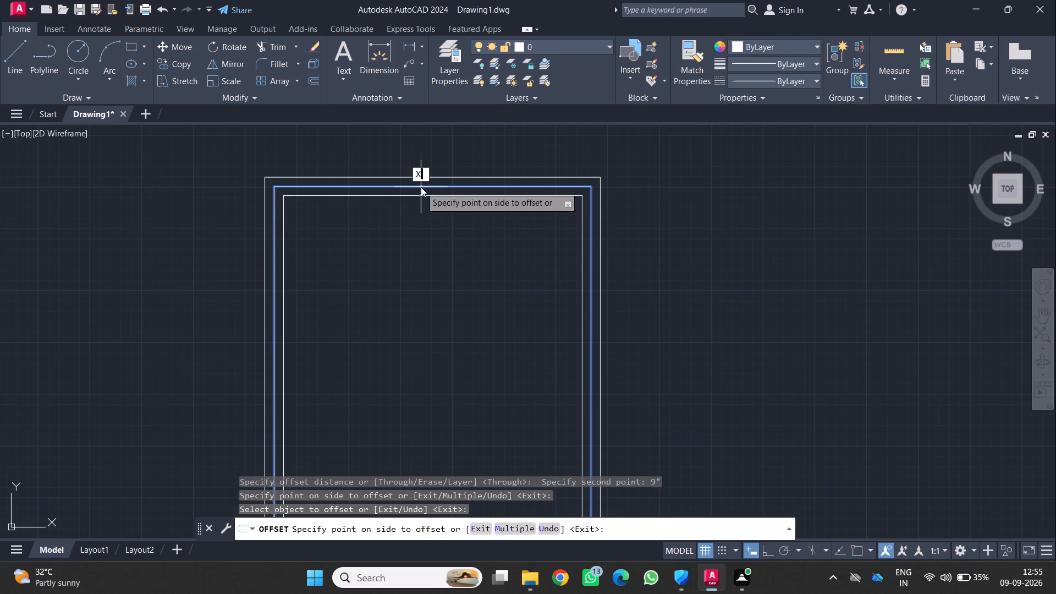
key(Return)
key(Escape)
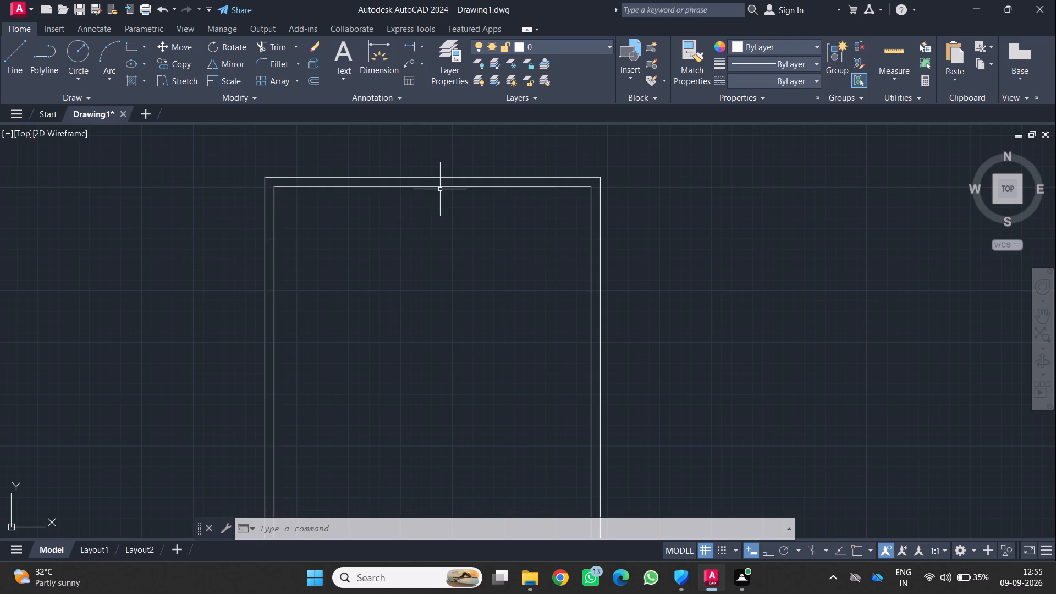
Explode the inner rectangle into separate lines.
click(440, 186)
key(x)
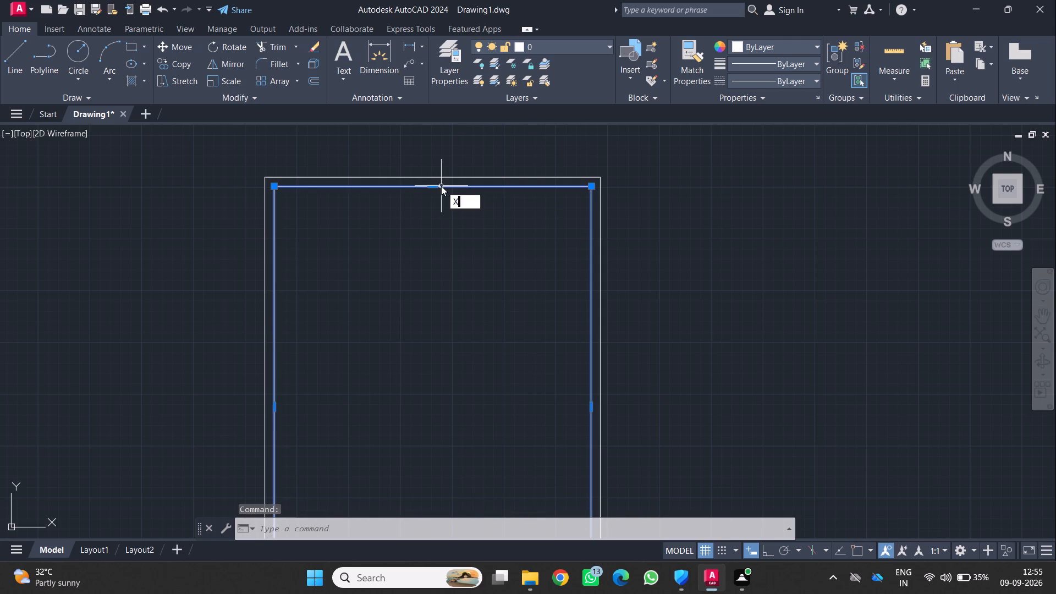
key(Return)
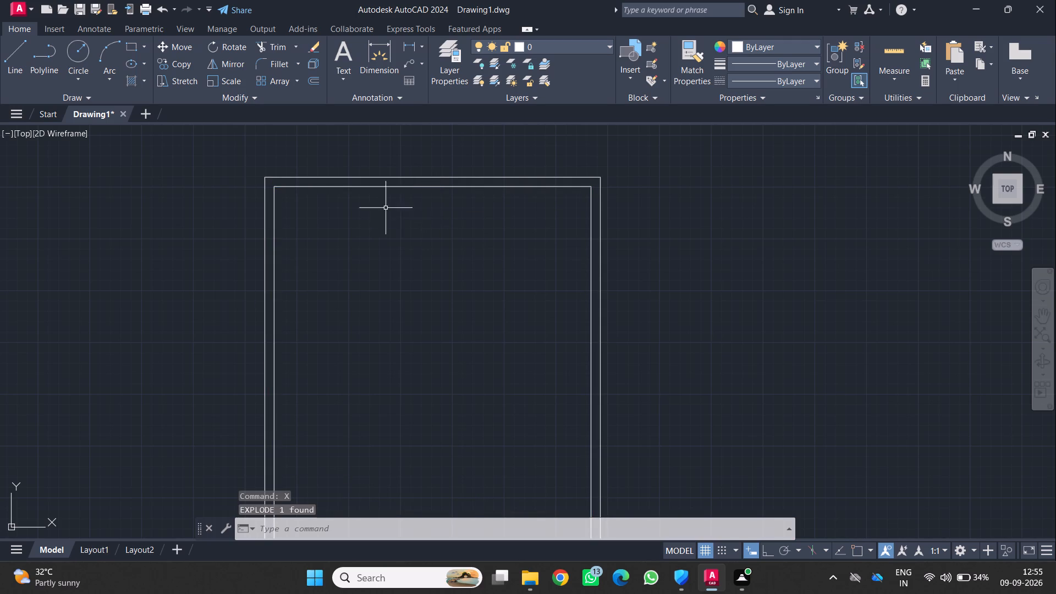
Offset the inner top wall line 9' downward and the inner left wall line 9' to the right.
click(347, 188)
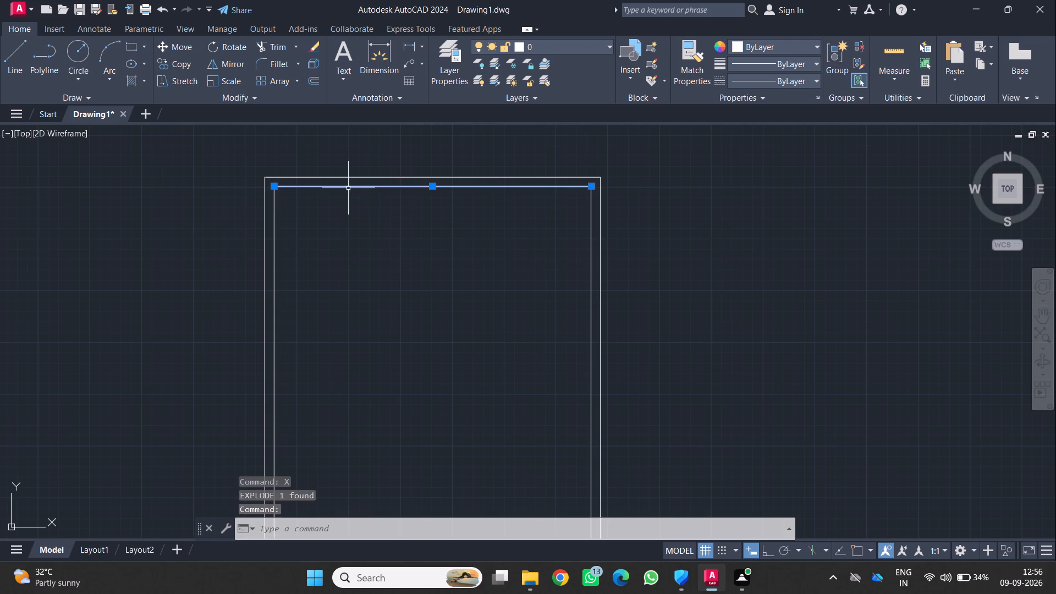
key(o)
key(Return)
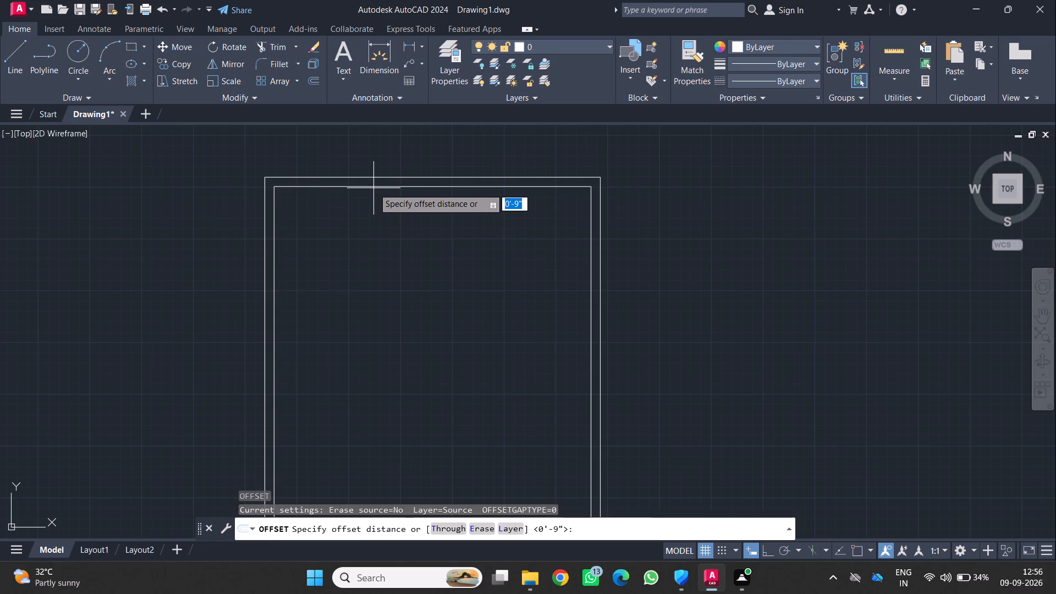
click(373, 188)
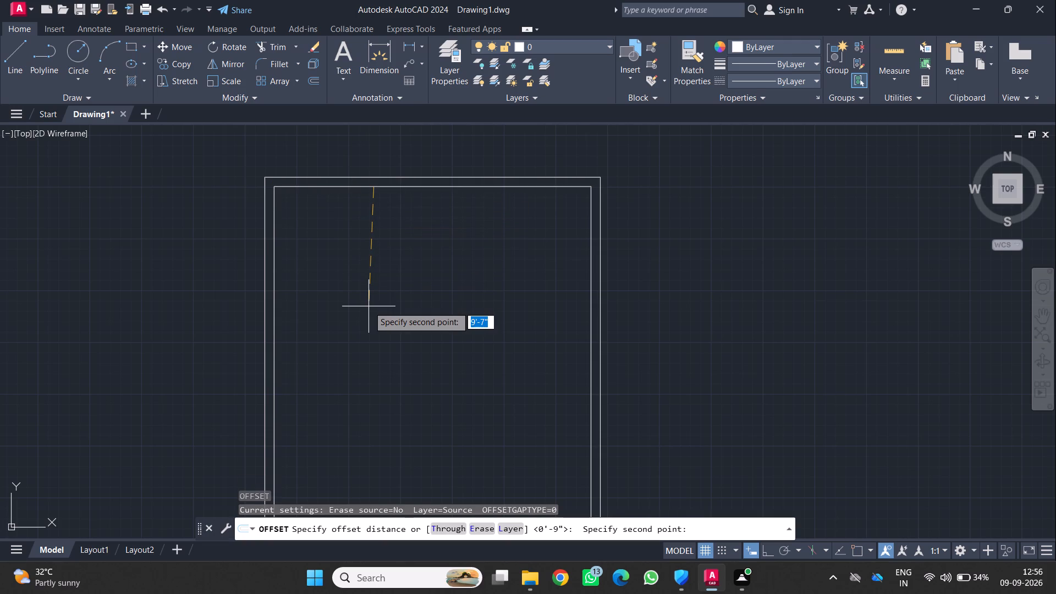
key(0)
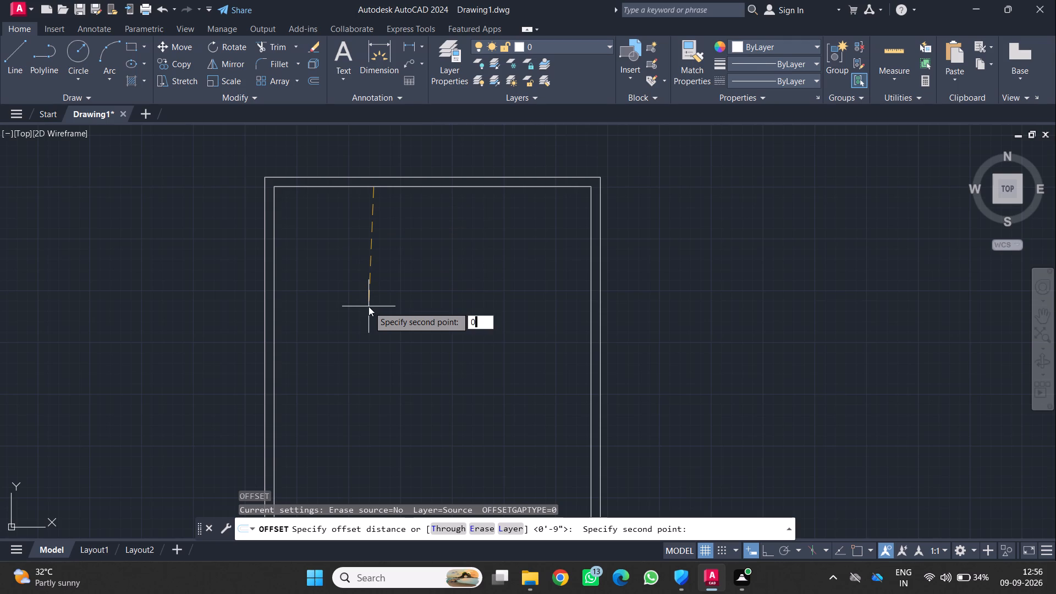
key(BackSpace)
key(9)
key(apostrophe)
key(Return)
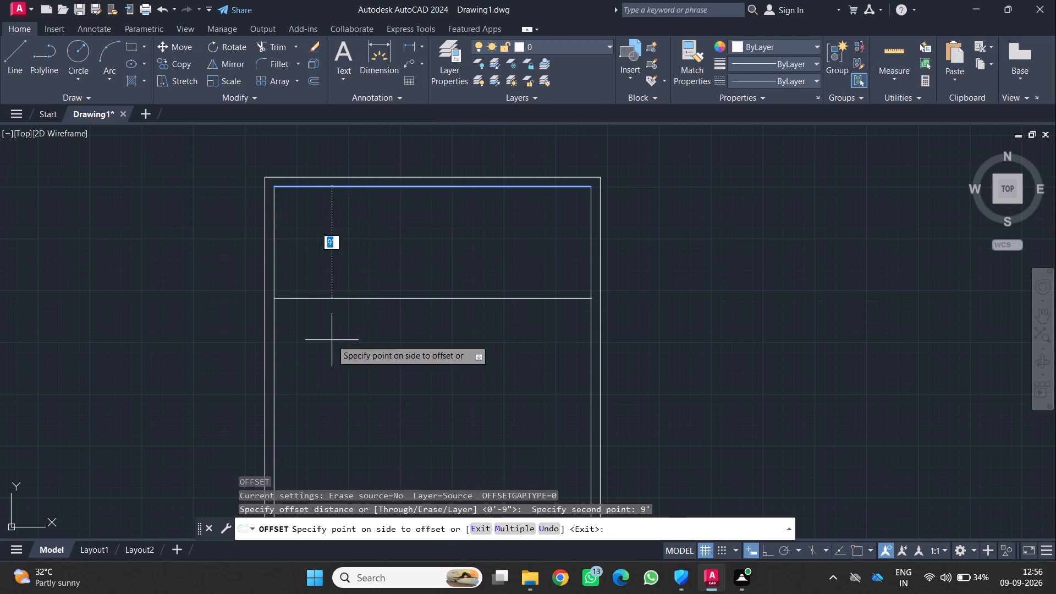
click(379, 330)
click(276, 250)
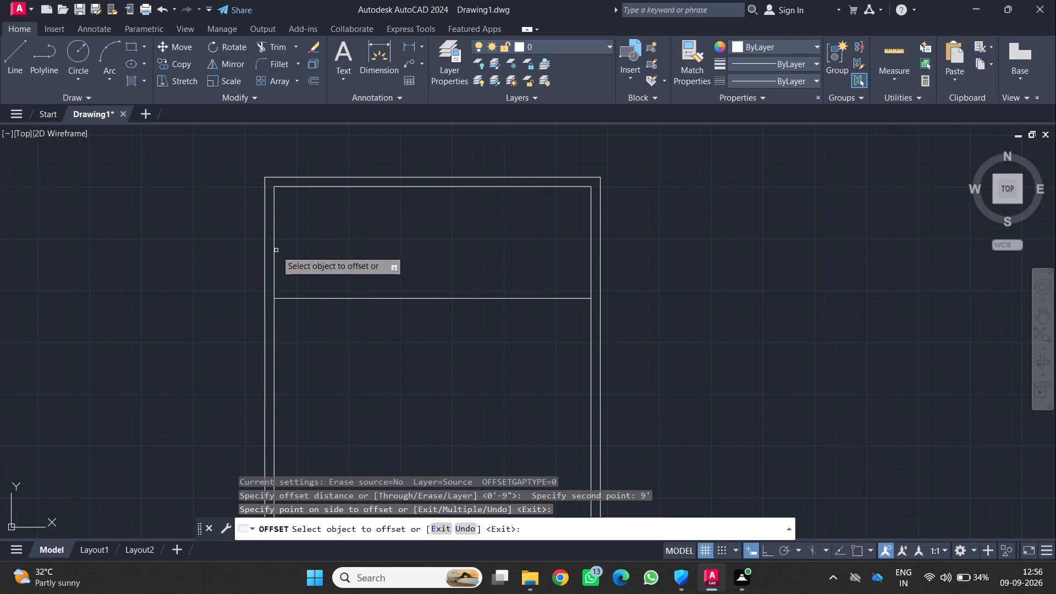
click(275, 249)
click(359, 280)
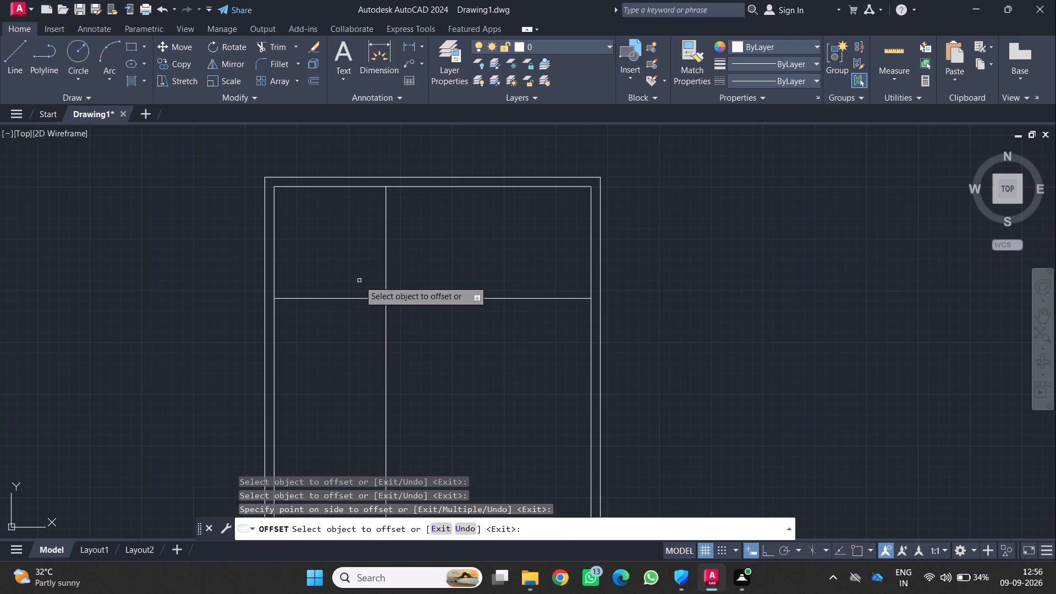
Offset the new vertical partition line 9" toward the left wall.
click(386, 242)
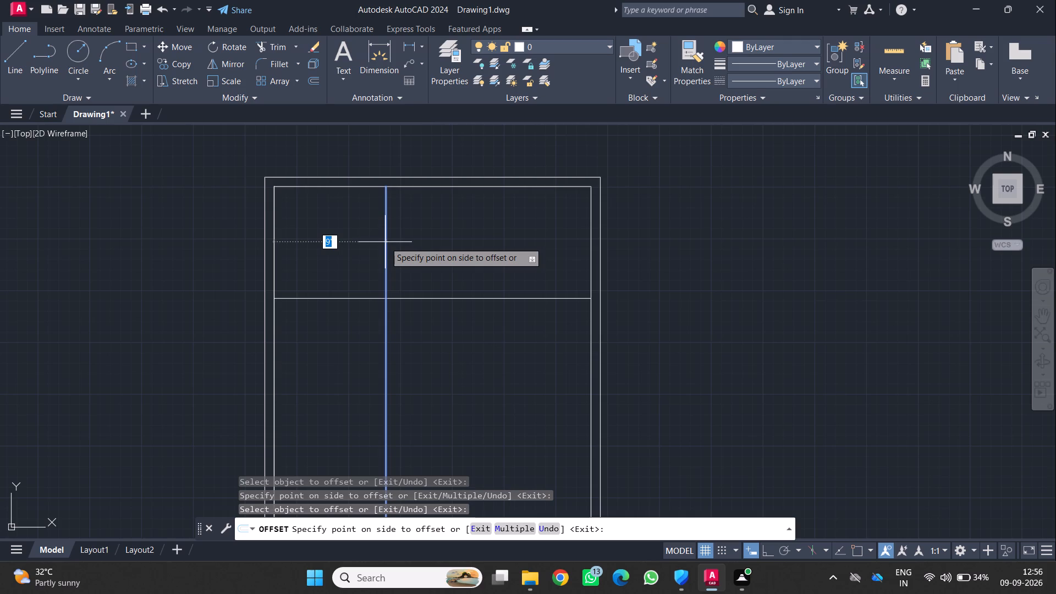
key(9)
key(shift+quotedbl)
key(Return)
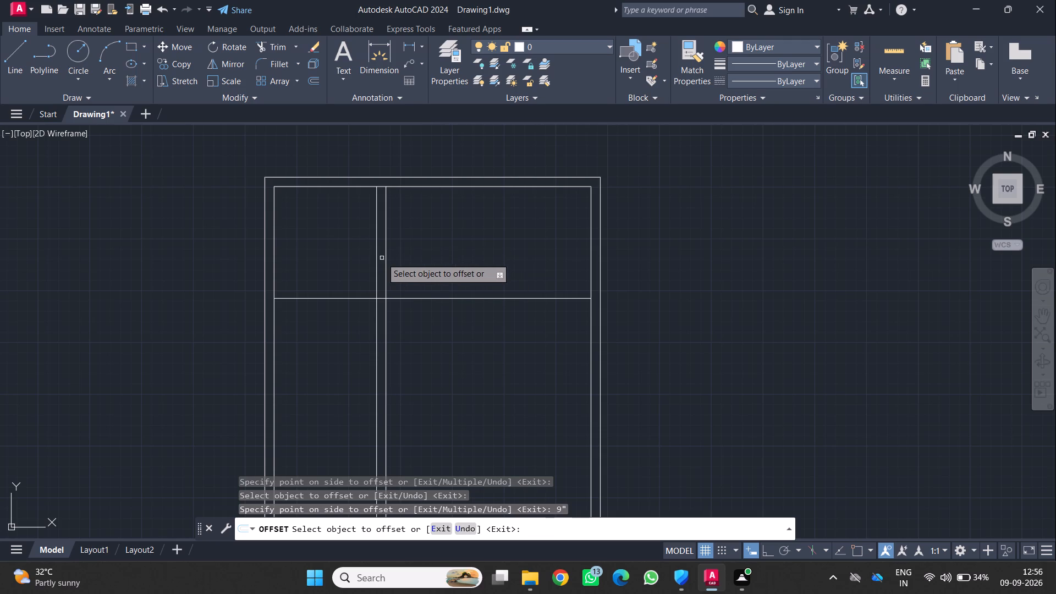
Erase the vertical line that lies 9' from the inner left wall line, keeping its offset copy.
click(385, 264)
key(Delete)
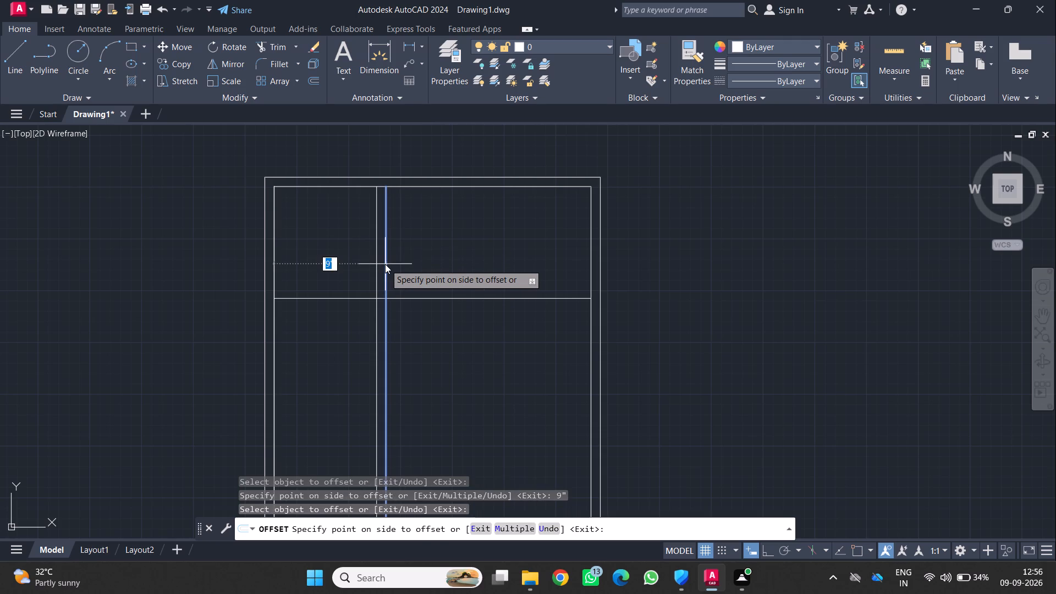
key(Escape)
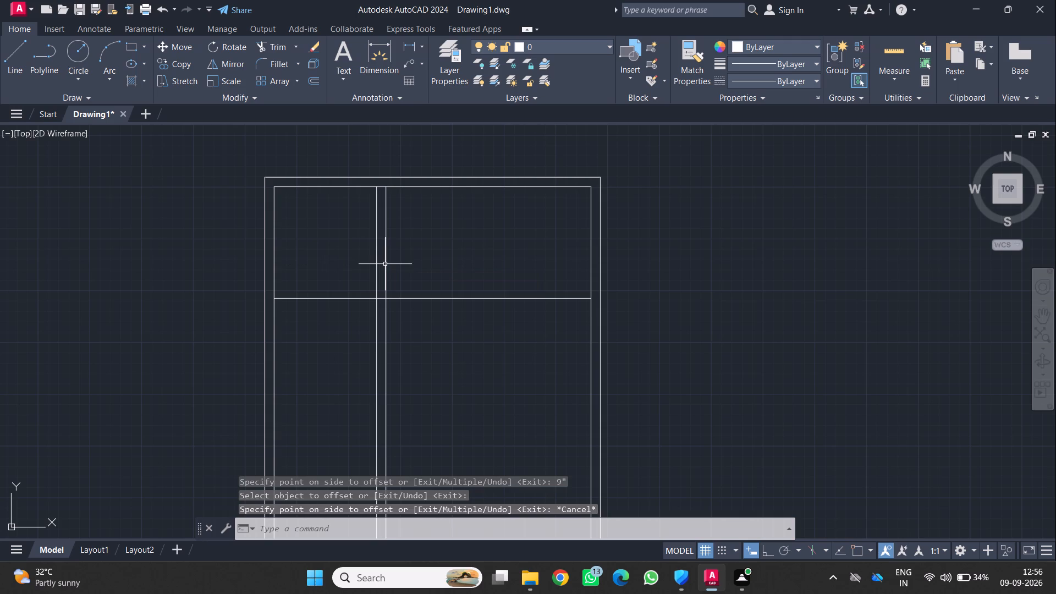
click(387, 254)
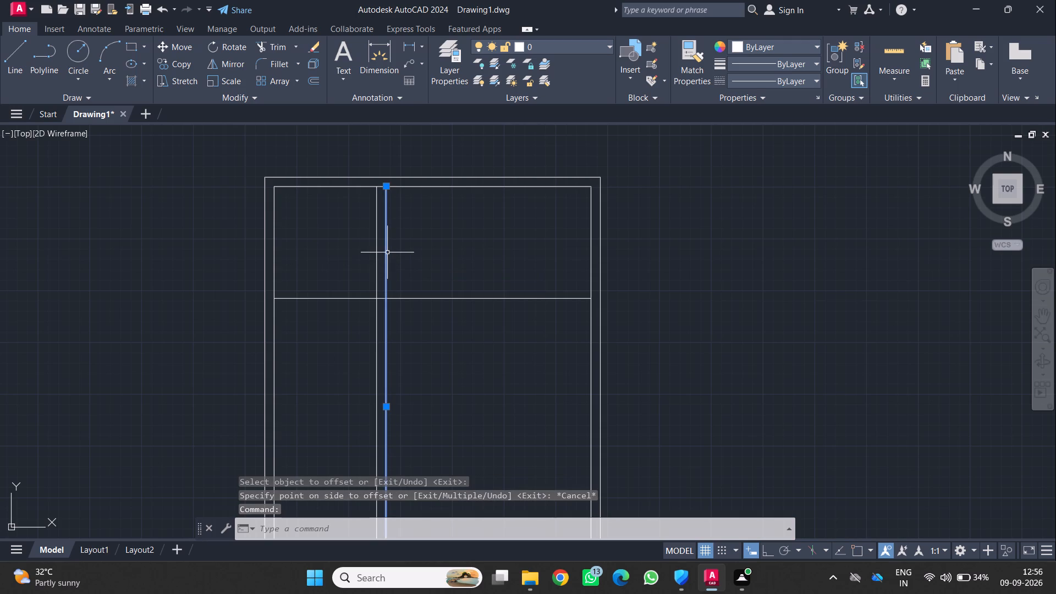
key(Delete)
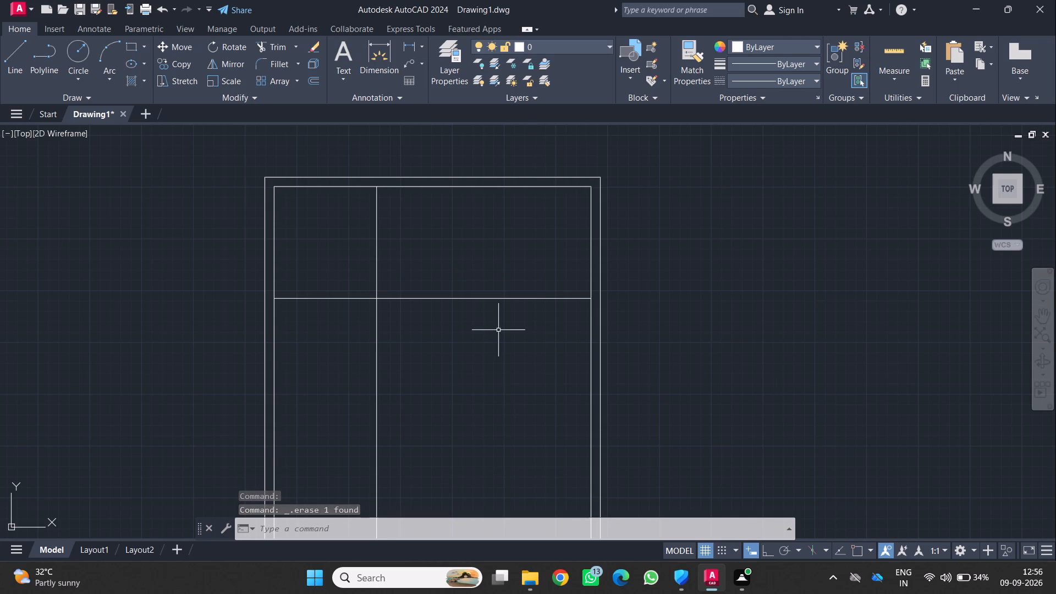
Offset the vertical partition line 6" to the right and the horizontal partition line 6" downward to give both walls thickness.
key(o)
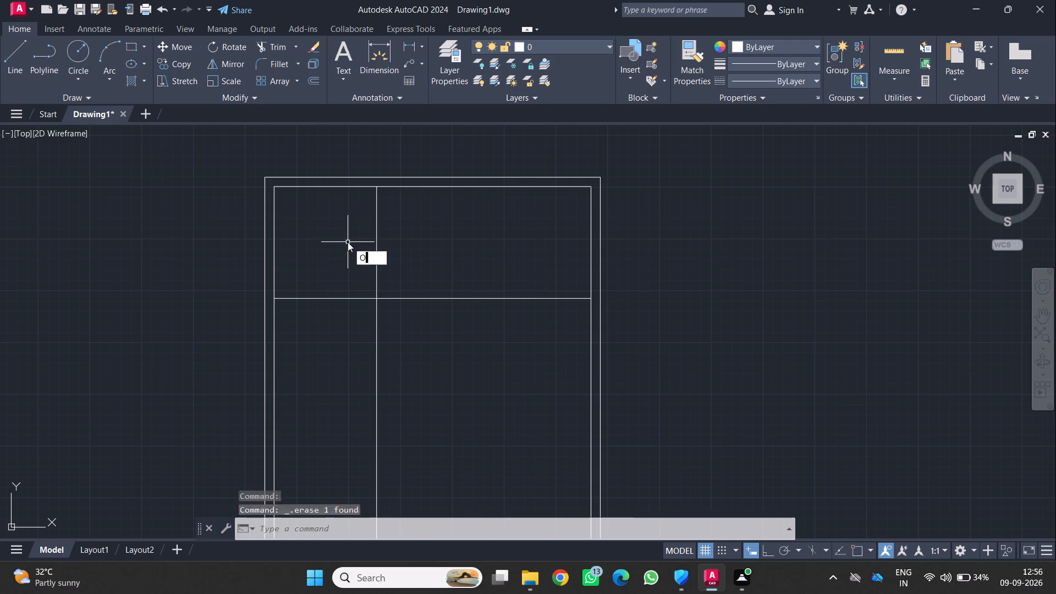
key(Return)
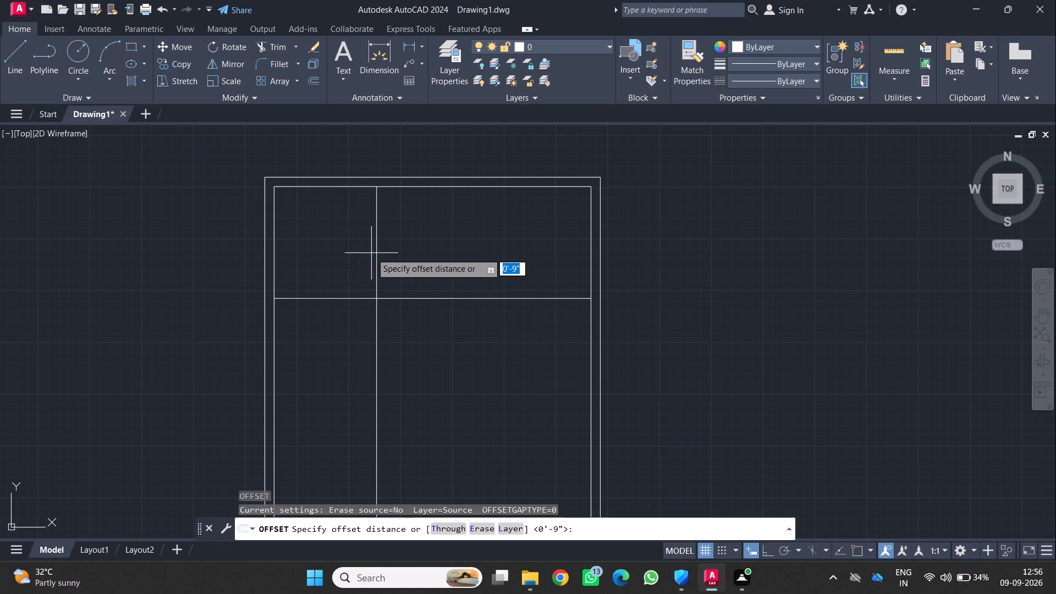
click(377, 227)
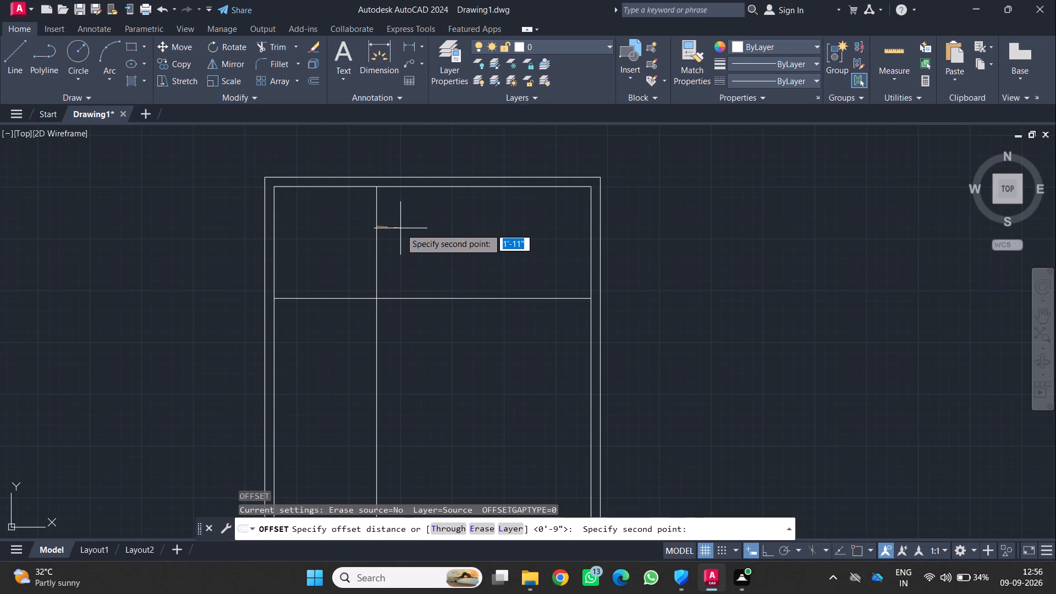
key(6)
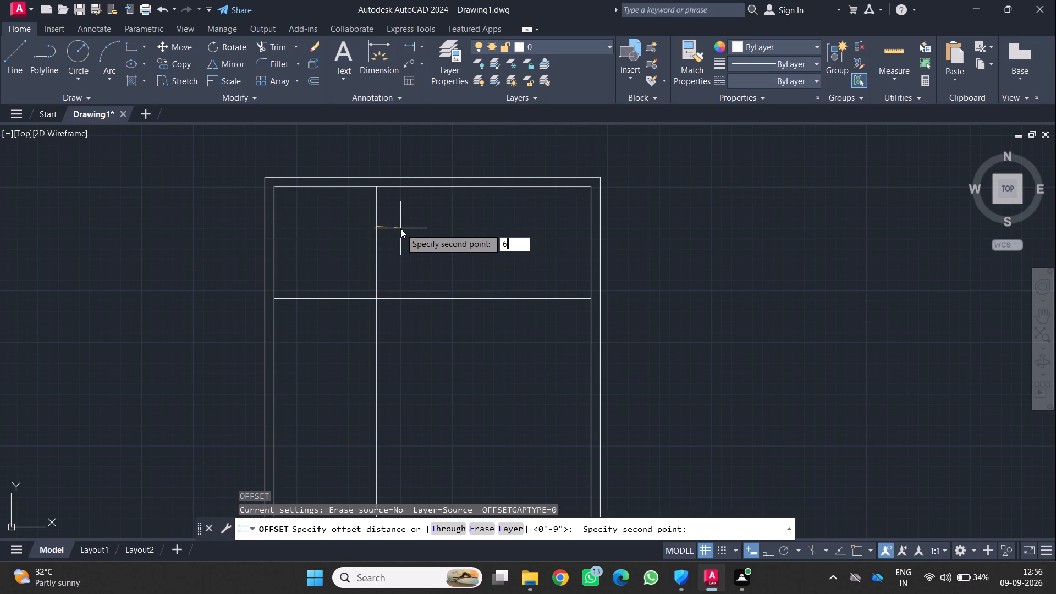
key(shift+quotedbl)
key(Return)
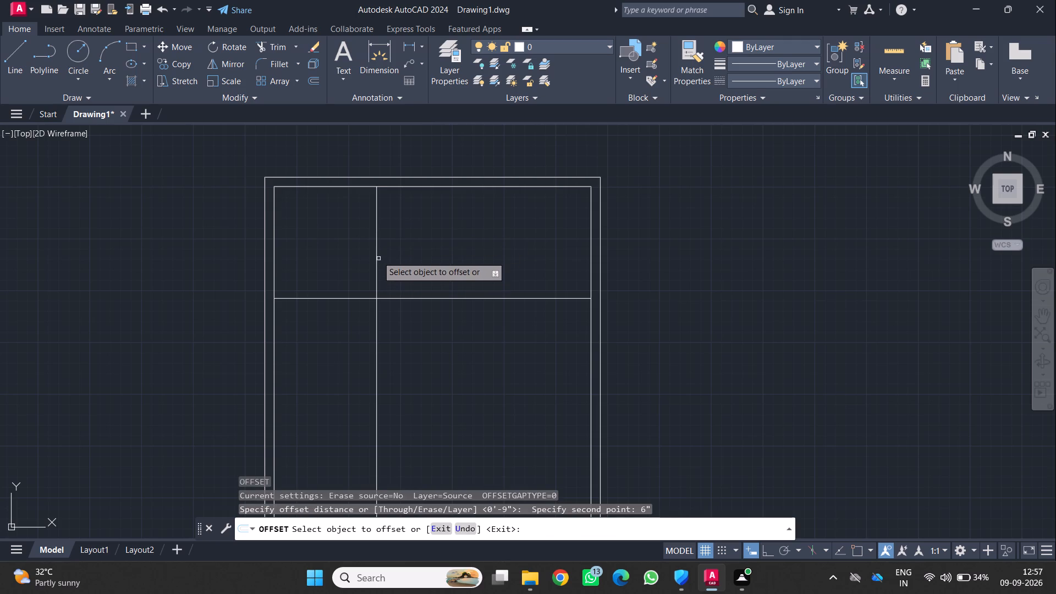
click(377, 254)
click(400, 257)
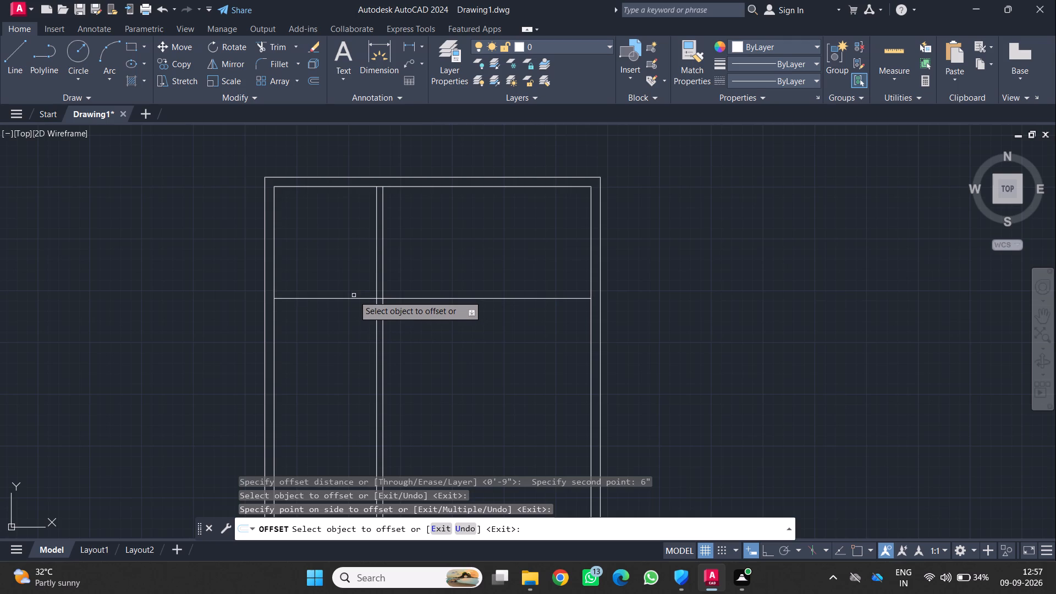
click(356, 299)
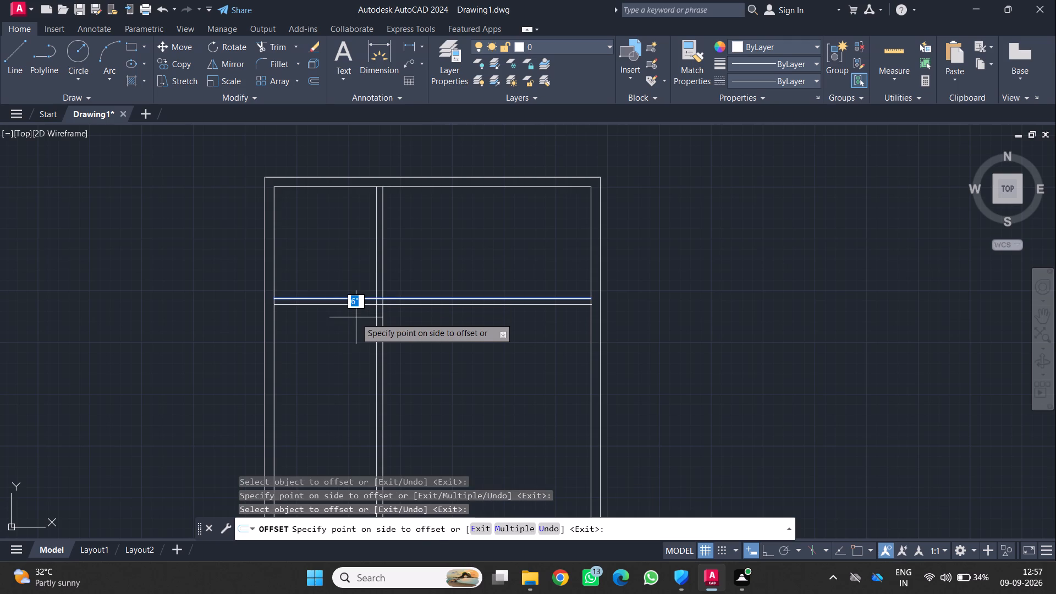
click(356, 317)
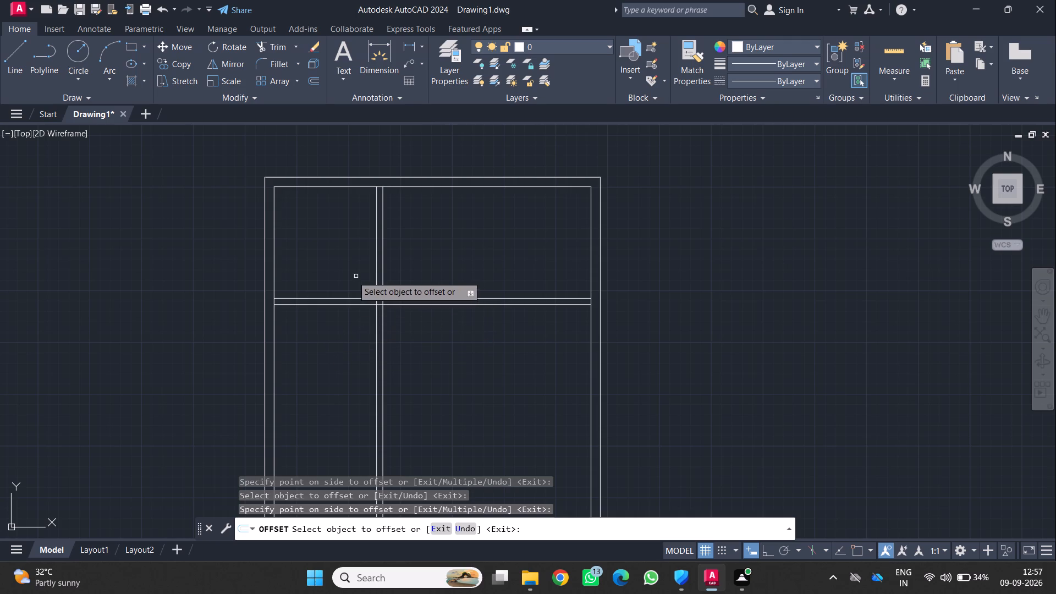
Offset the vertical partition's right line 4'6" to the right, and offset that copy 6" further right to form a second vertical partition.
click(381, 261)
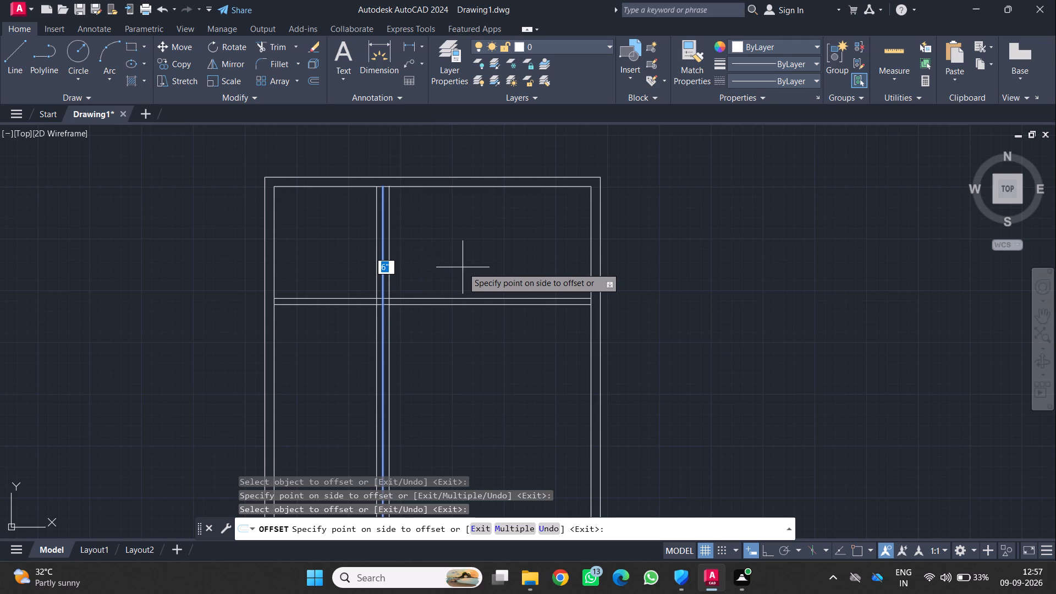
key(4)
key(apostrophe)
key(6)
key(shift+quotedbl)
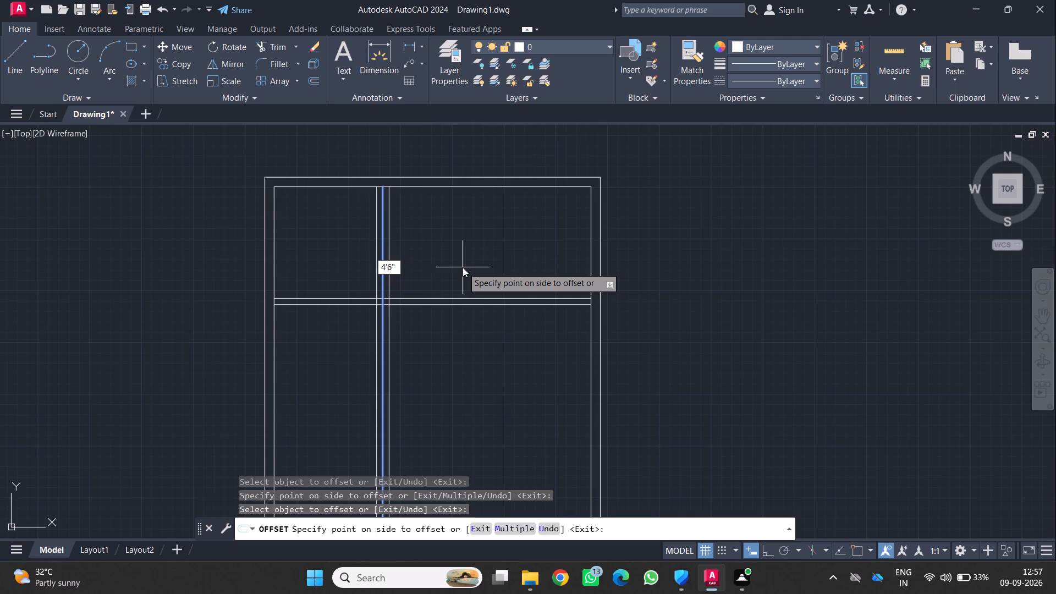
key(Return)
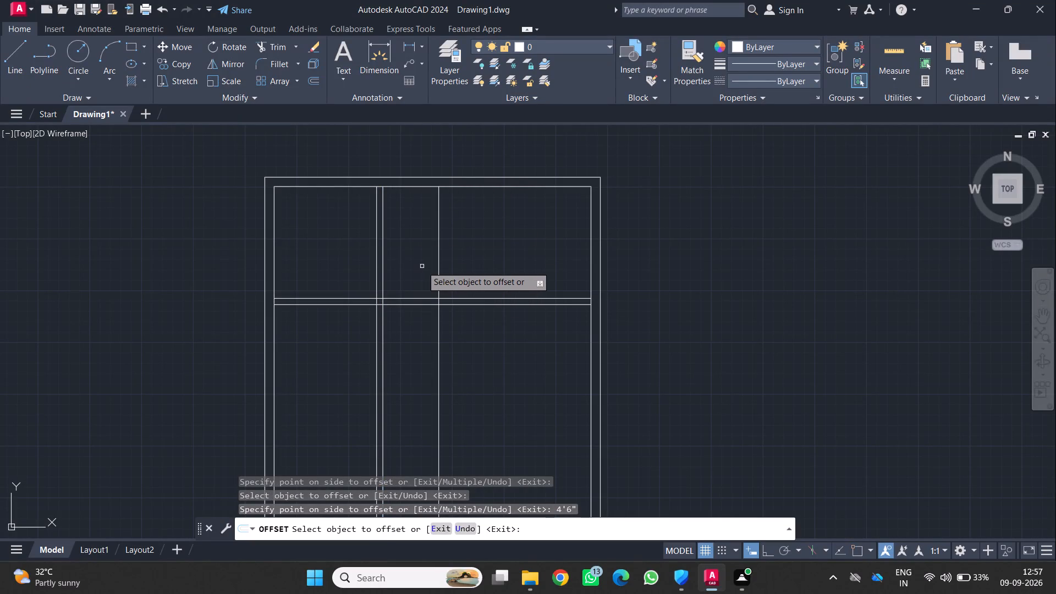
click(438, 281)
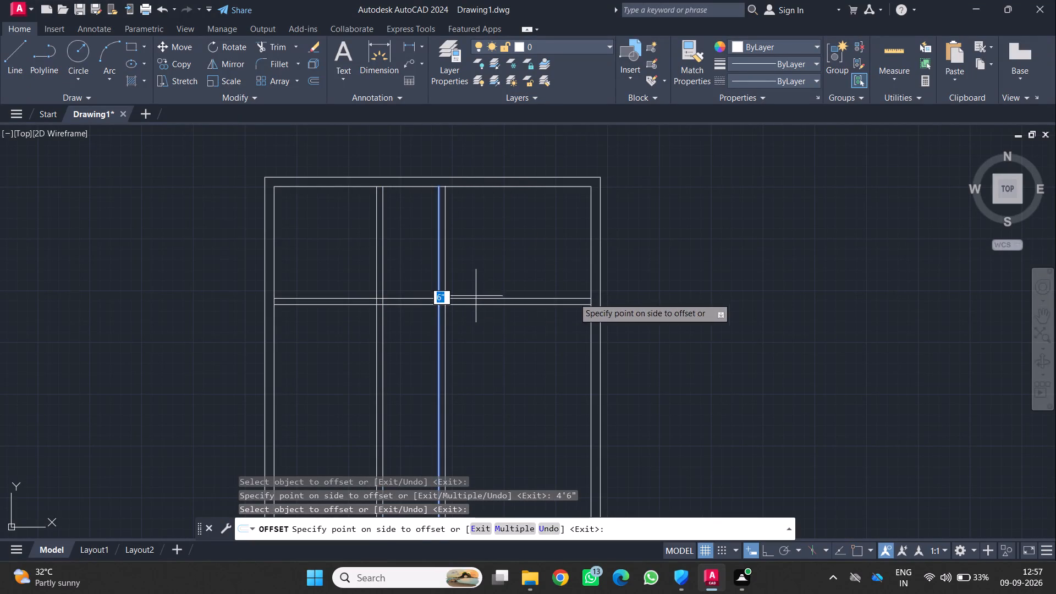
click(499, 279)
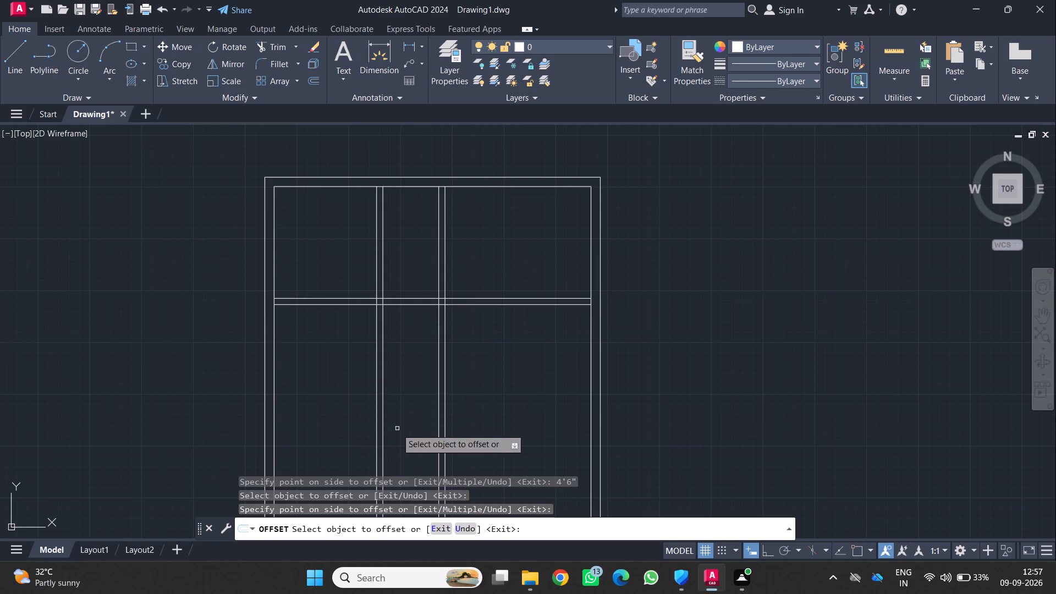
Offset the inner top wall line 6'7" downward, and offset that copy 6" further down to form a horizontal partition.
click(413, 185)
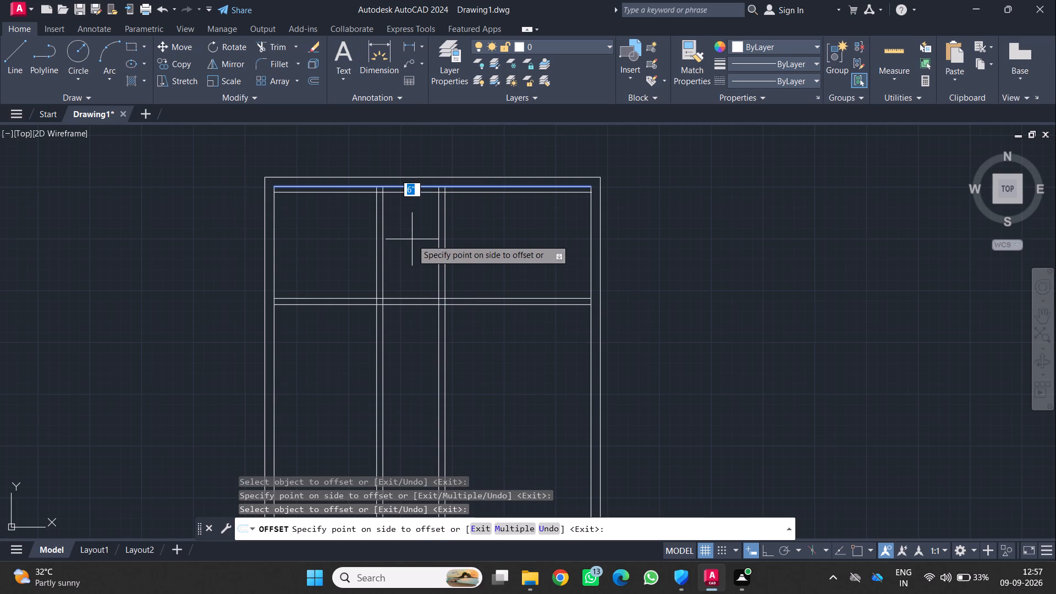
key(6)
text('7)
key(shift+quotedbl)
key(Return)
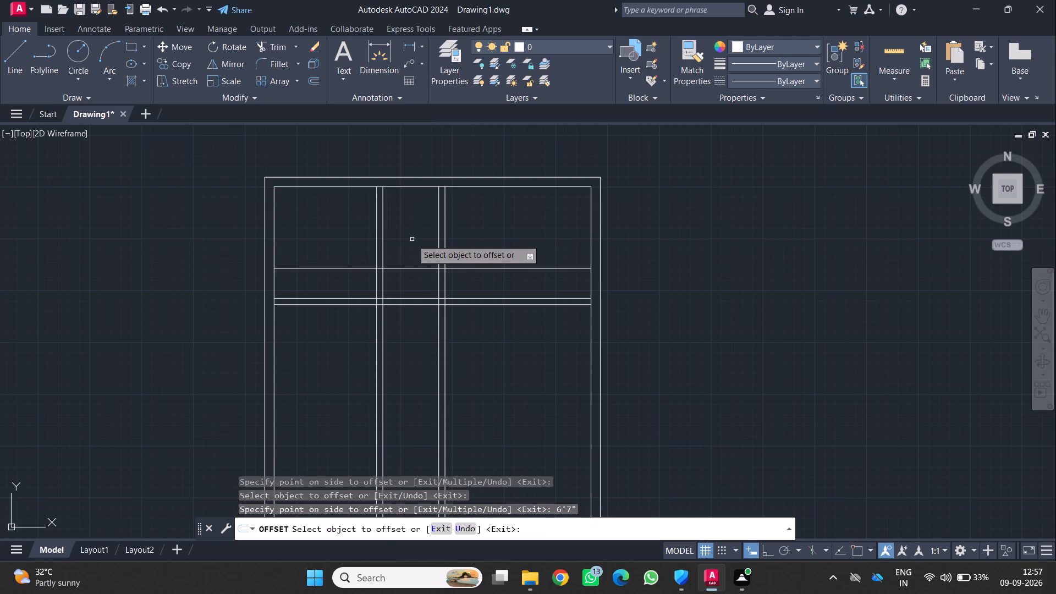
click(412, 258)
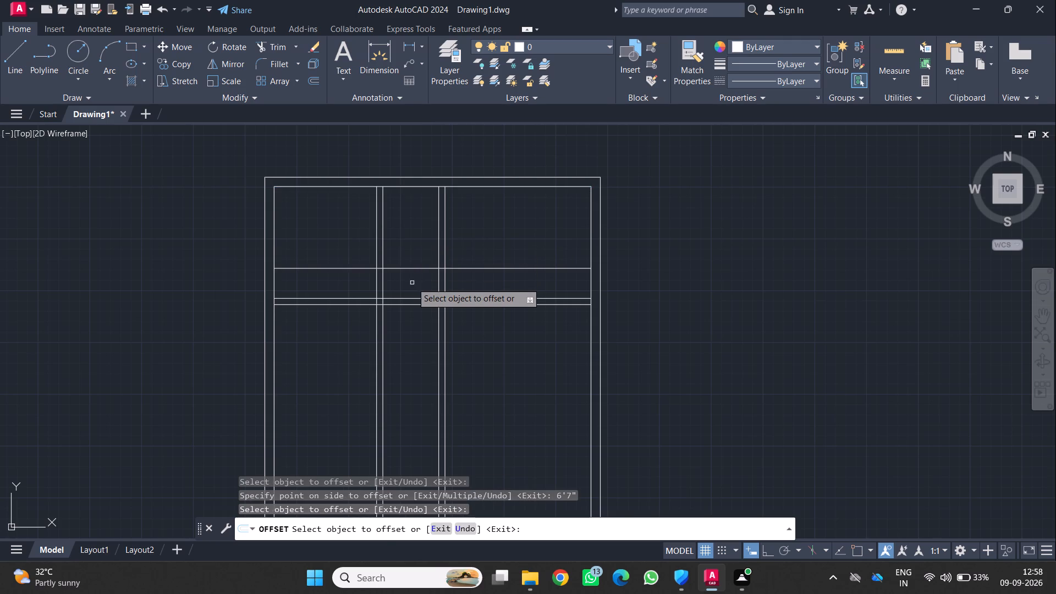
click(412, 269)
click(413, 277)
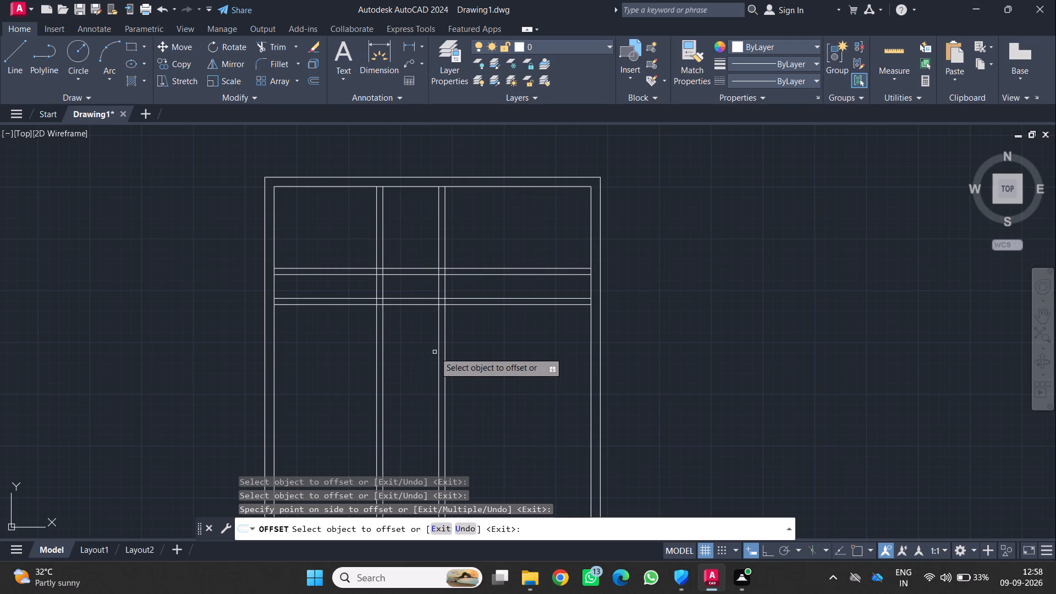
Offset the inner top wall line 11' downward, and offset that copy 6" further down to form the lowest horizontal partition.
click(529, 186)
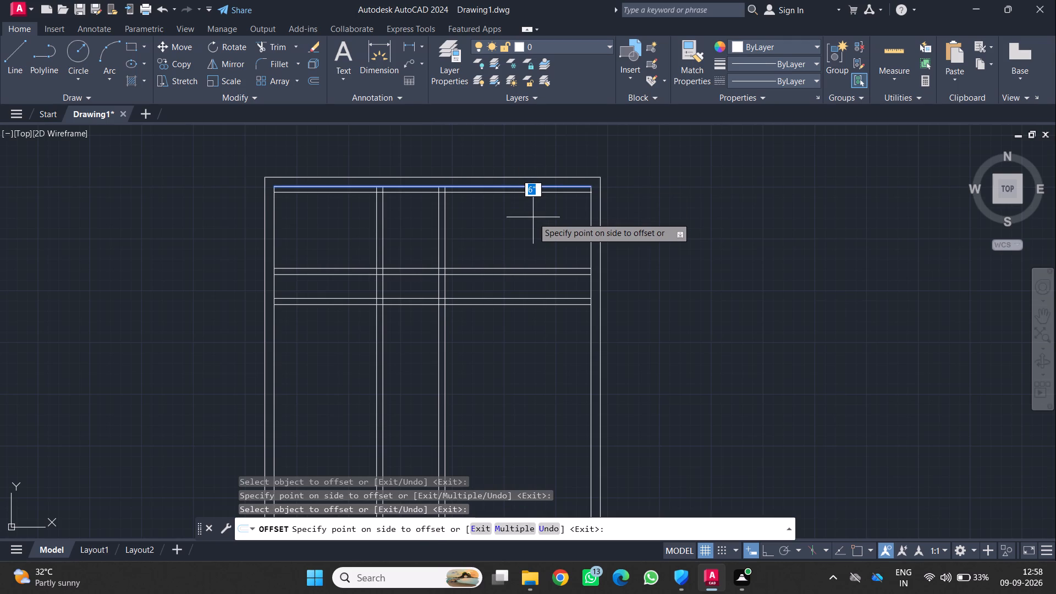
text(11)
key(apostrophe)
key(Return)
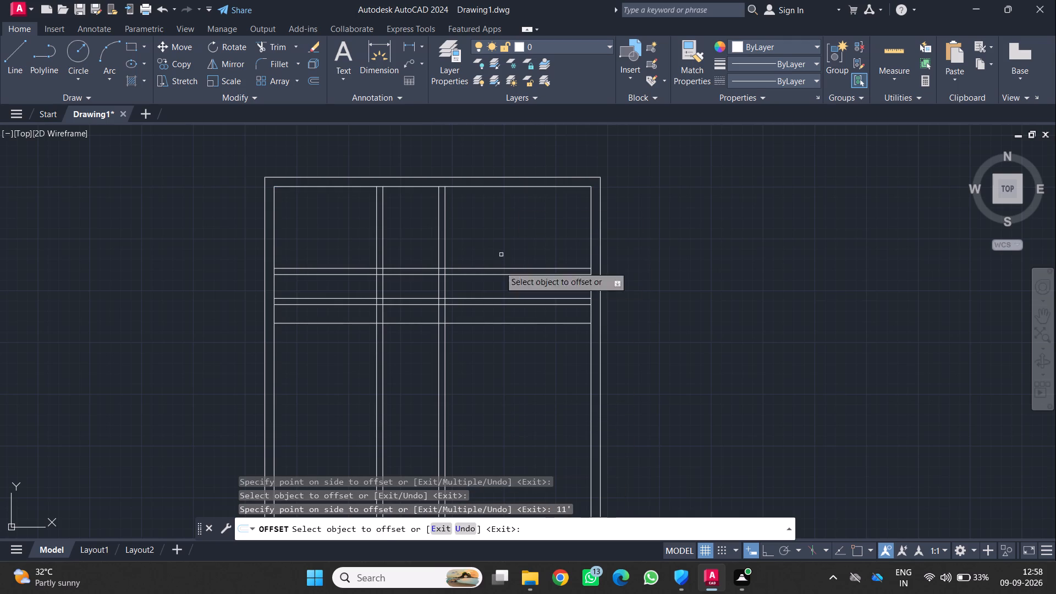
click(515, 321)
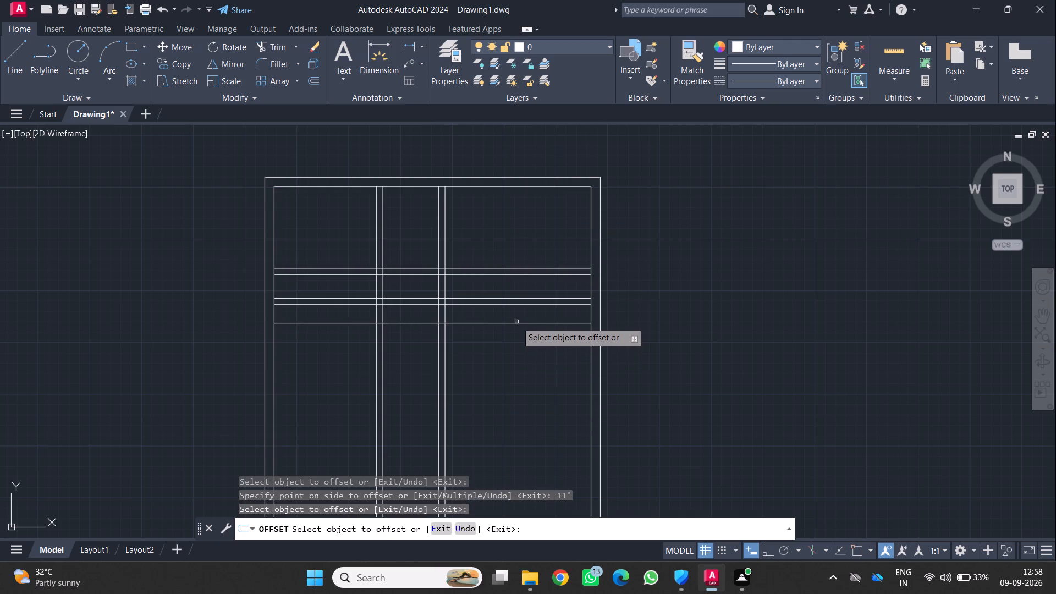
click(518, 323)
click(520, 329)
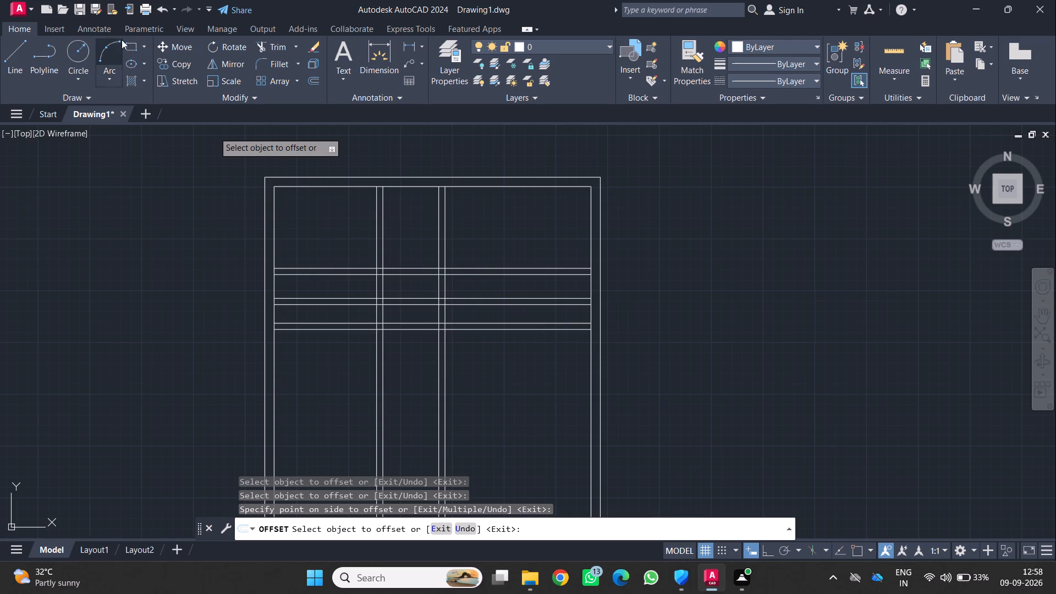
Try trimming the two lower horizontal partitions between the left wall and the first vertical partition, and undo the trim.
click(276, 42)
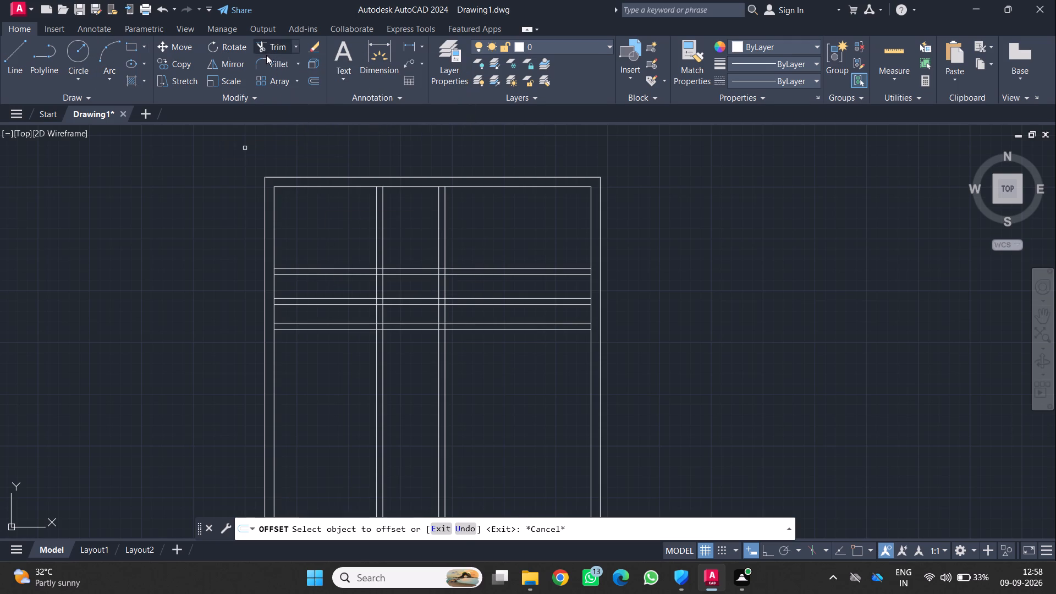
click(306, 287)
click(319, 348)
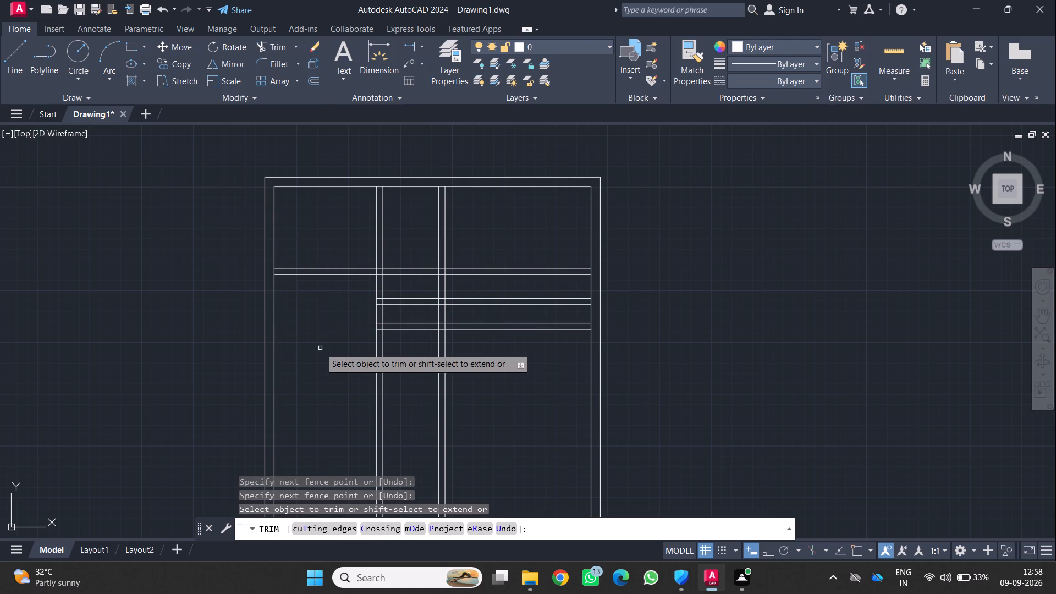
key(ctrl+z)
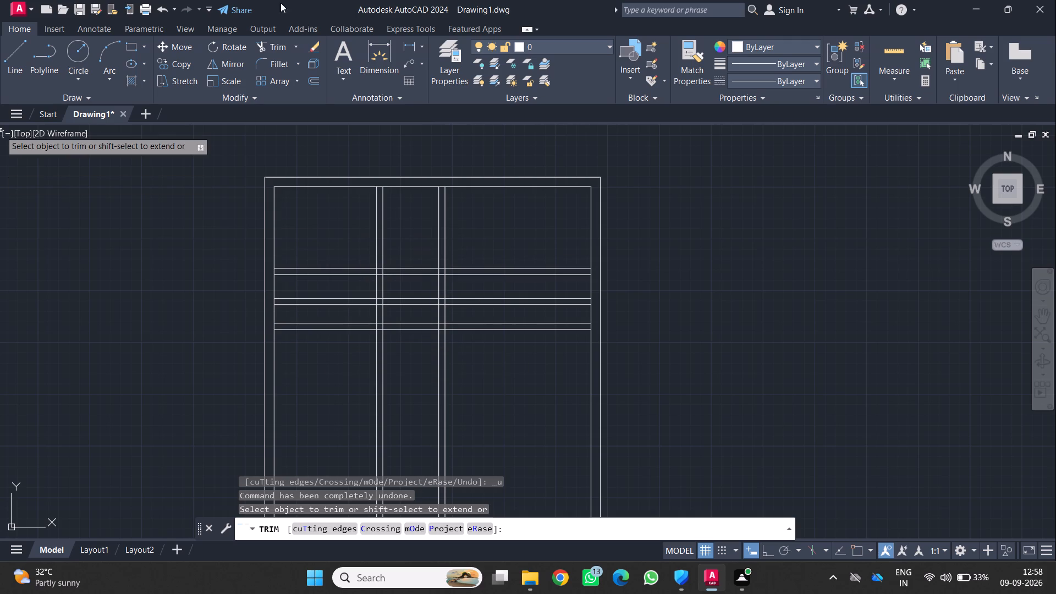
Trim the uppermost horizontal partition so its lines remain only between the two vertical partitions.
click(280, 41)
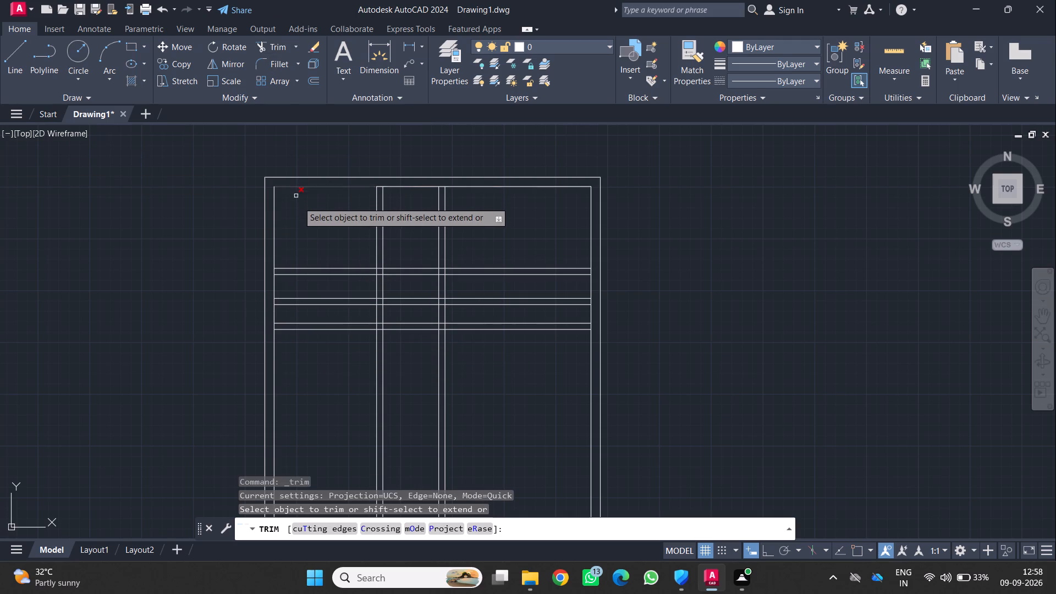
click(302, 219)
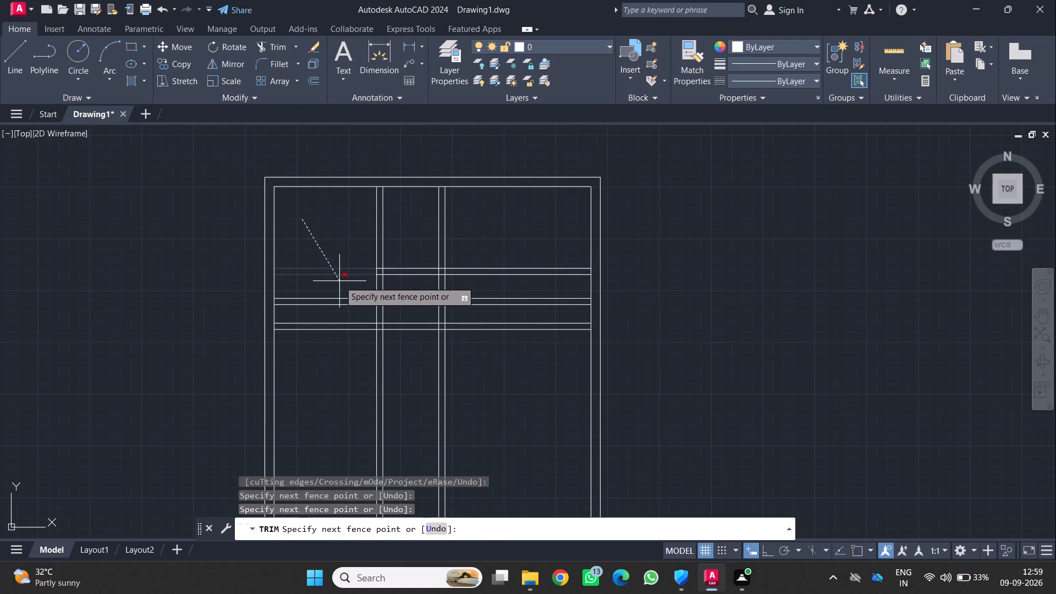
click(339, 281)
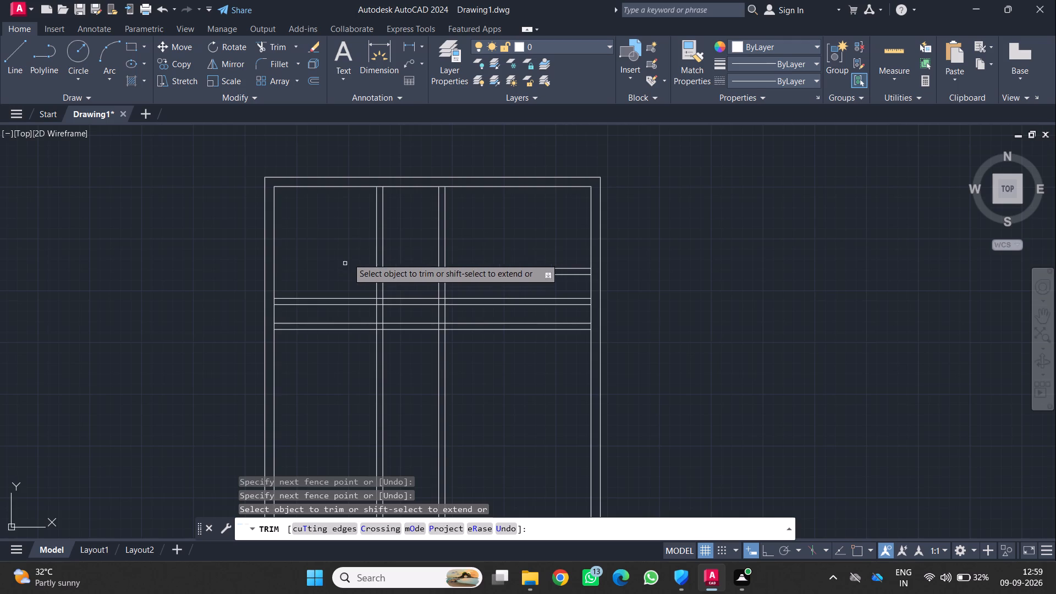
scroll(353, 247, up, 1)
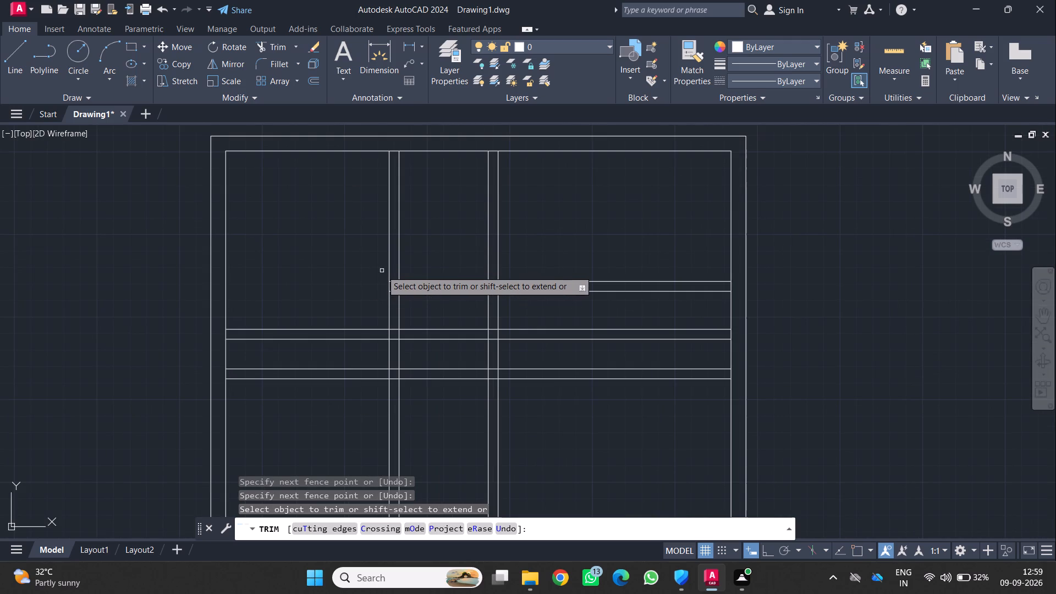
scroll(387, 258, up, 2)
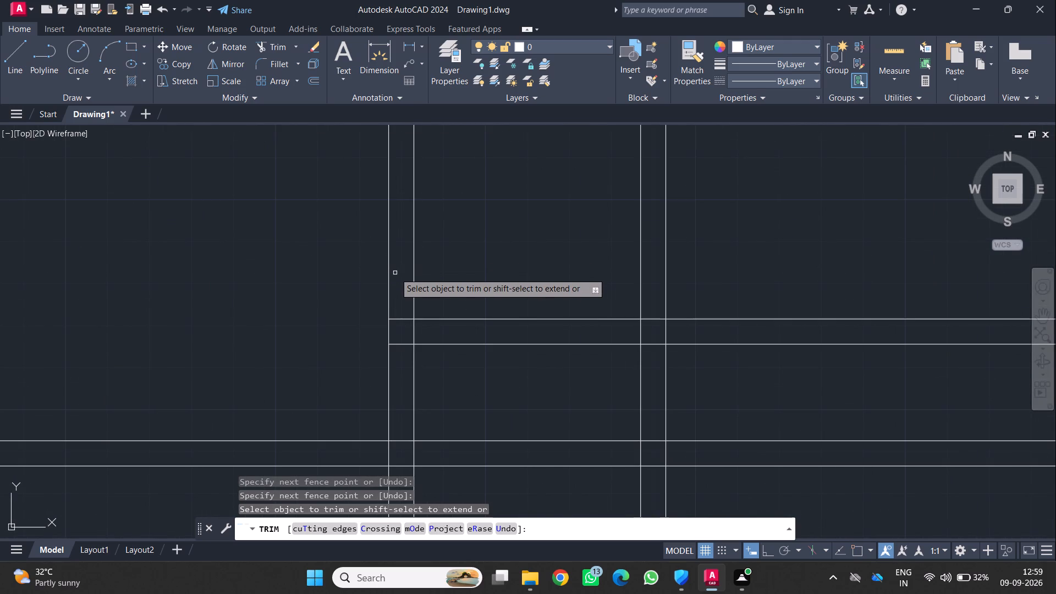
click(396, 273)
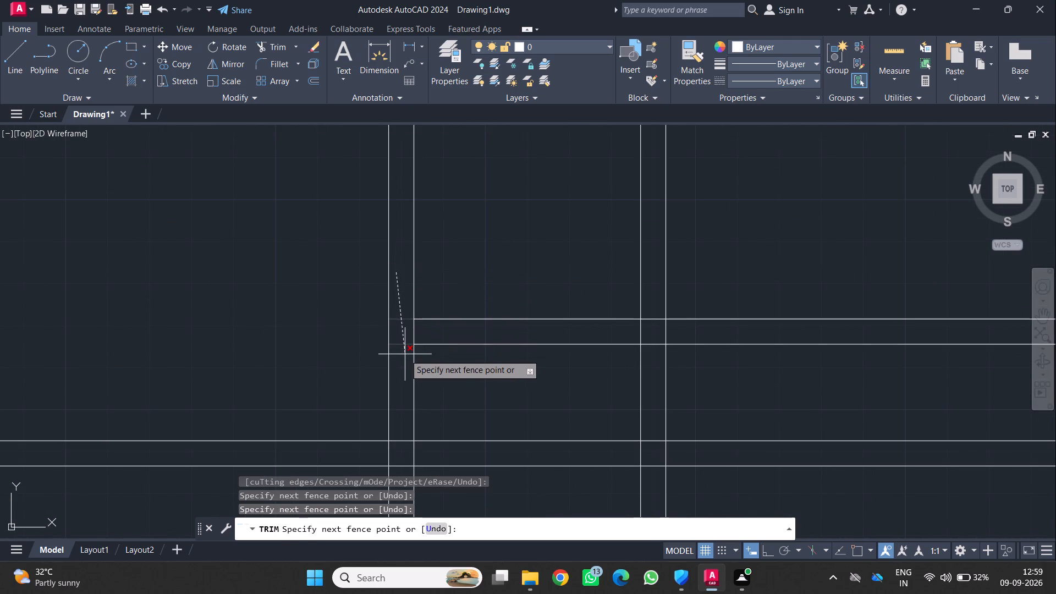
click(406, 354)
click(646, 289)
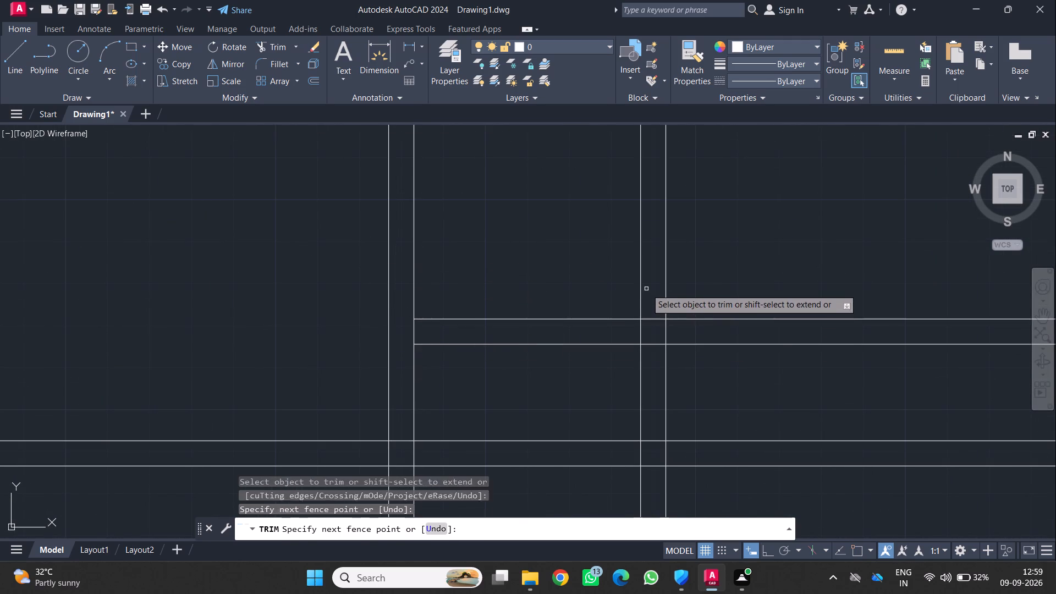
click(650, 370)
scroll(632, 362, down, 1)
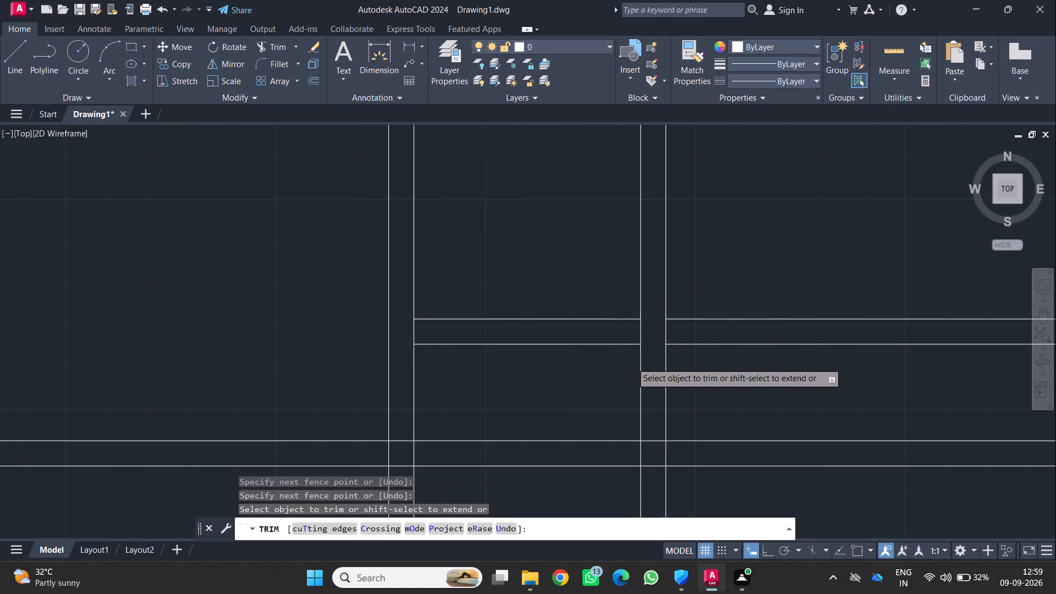
scroll(631, 362, down, 1)
middle_drag(631, 362, 586, 324)
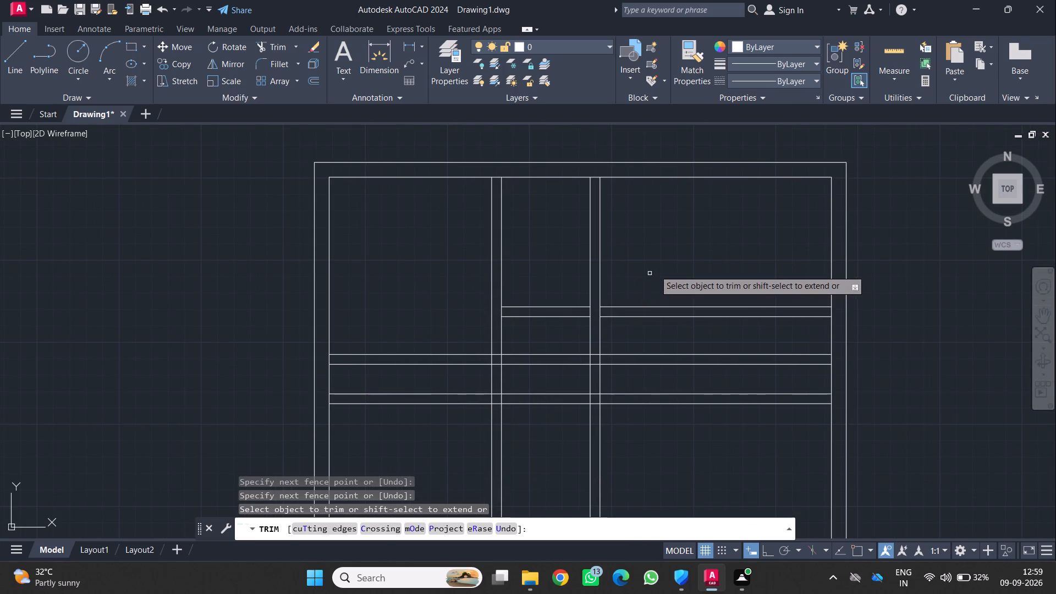
drag(656, 269, 657, 282)
click(662, 294)
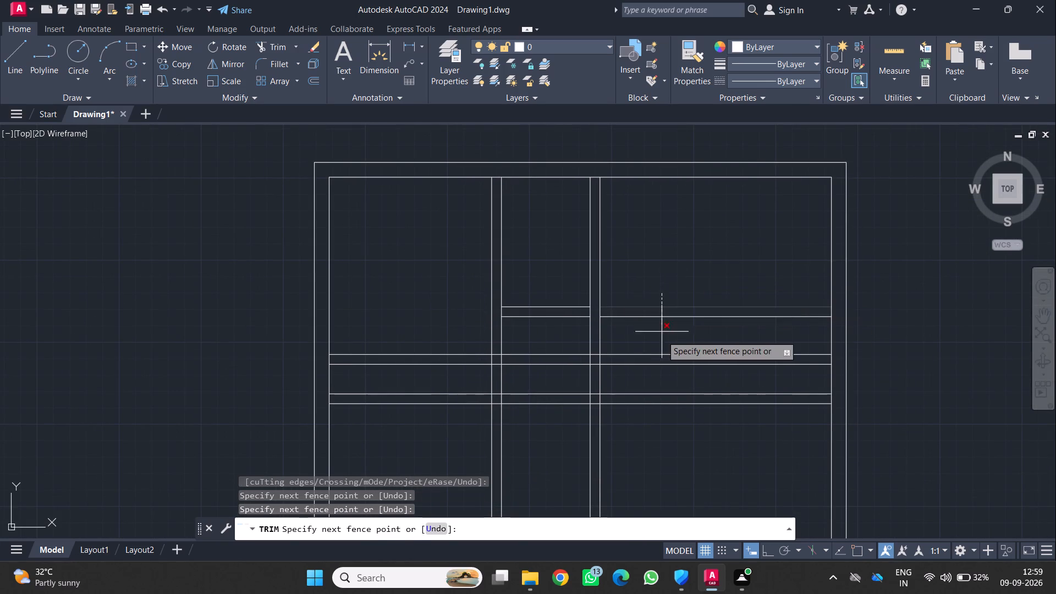
click(662, 336)
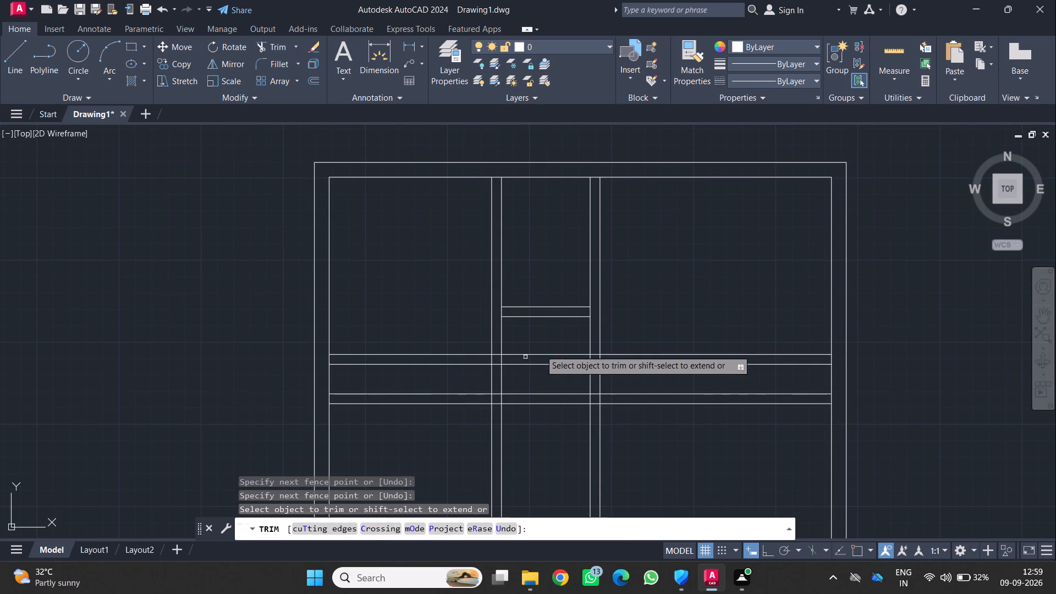
Trim the middle horizontal partition so its lines remain only between the left wall and the first vertical partition.
click(526, 344)
click(569, 381)
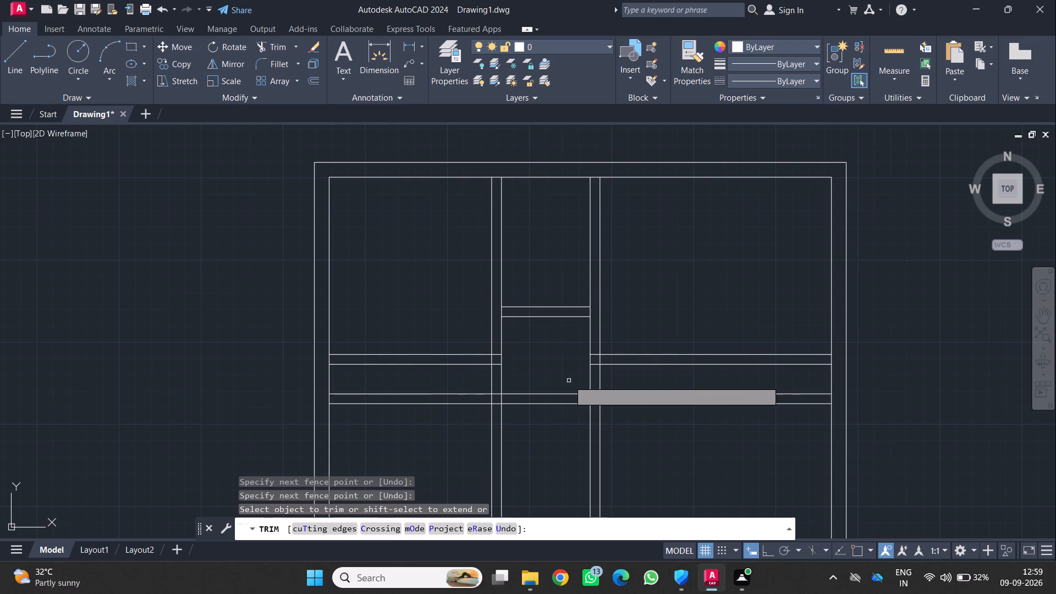
scroll(552, 358, up, 2)
click(405, 315)
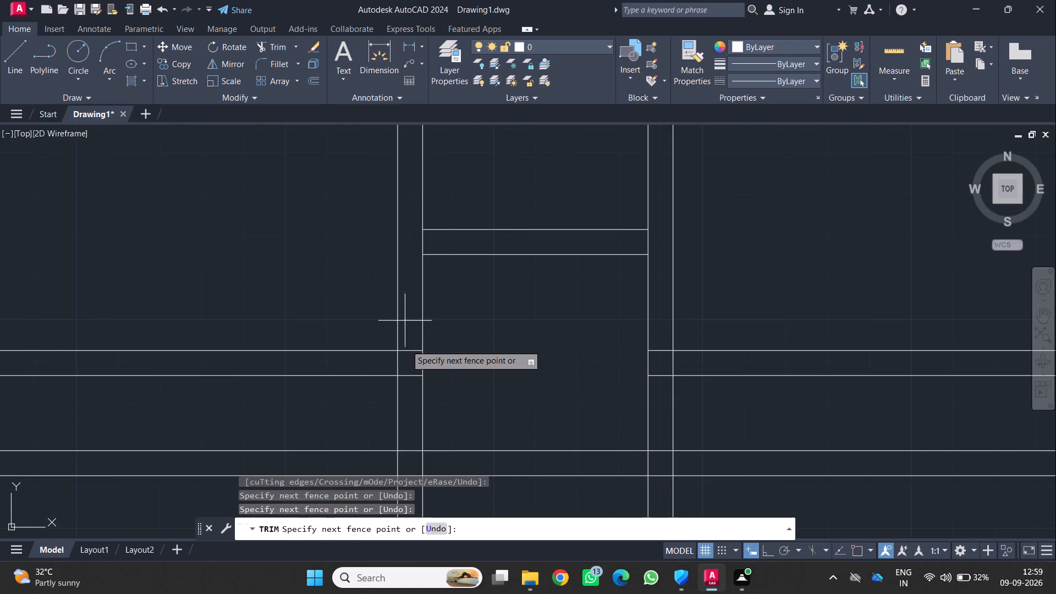
click(413, 385)
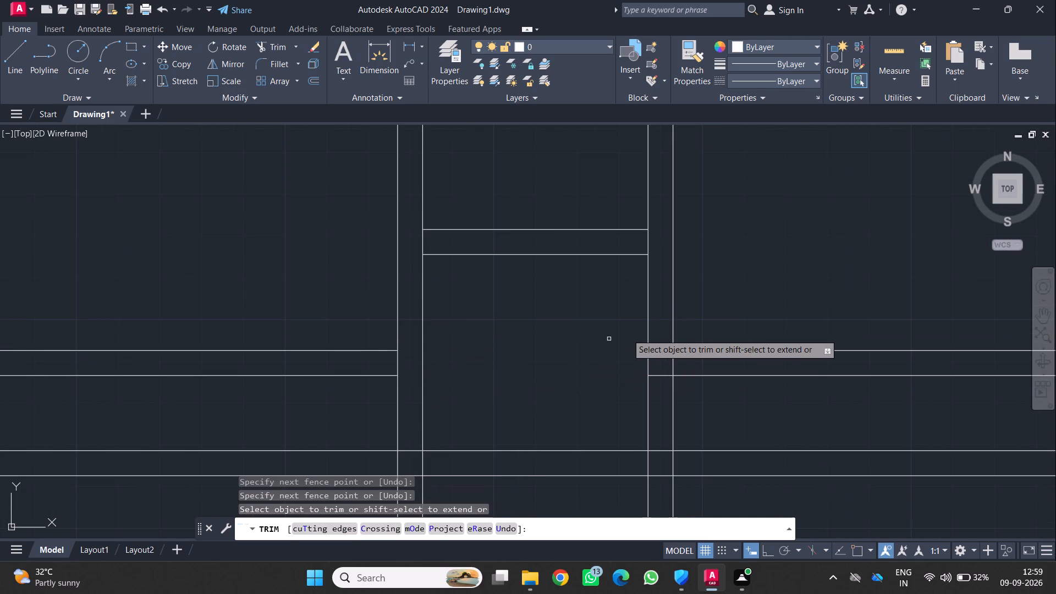
click(659, 318)
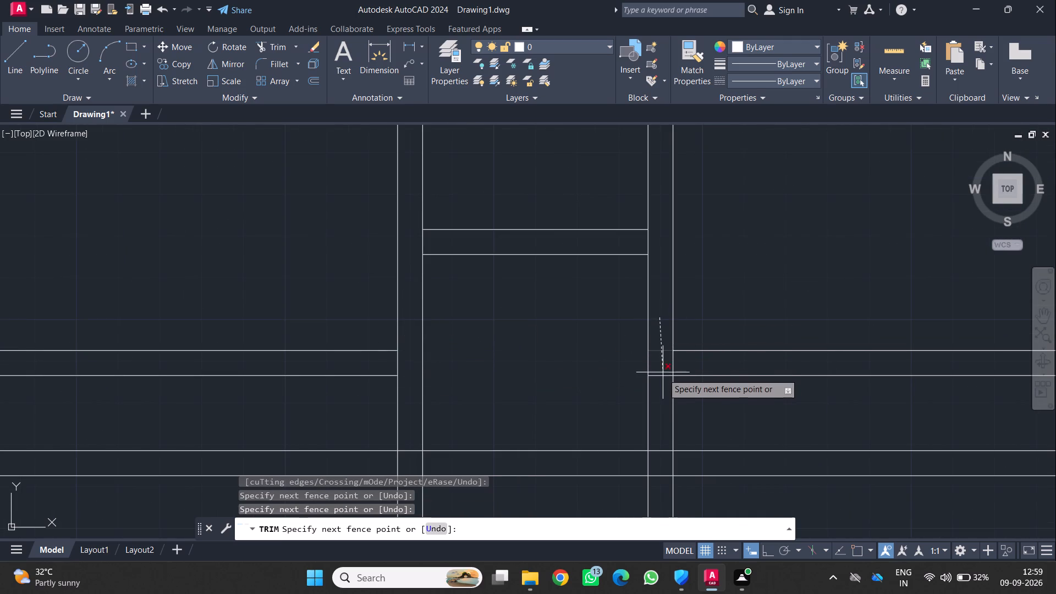
click(663, 392)
scroll(829, 318, down, 1)
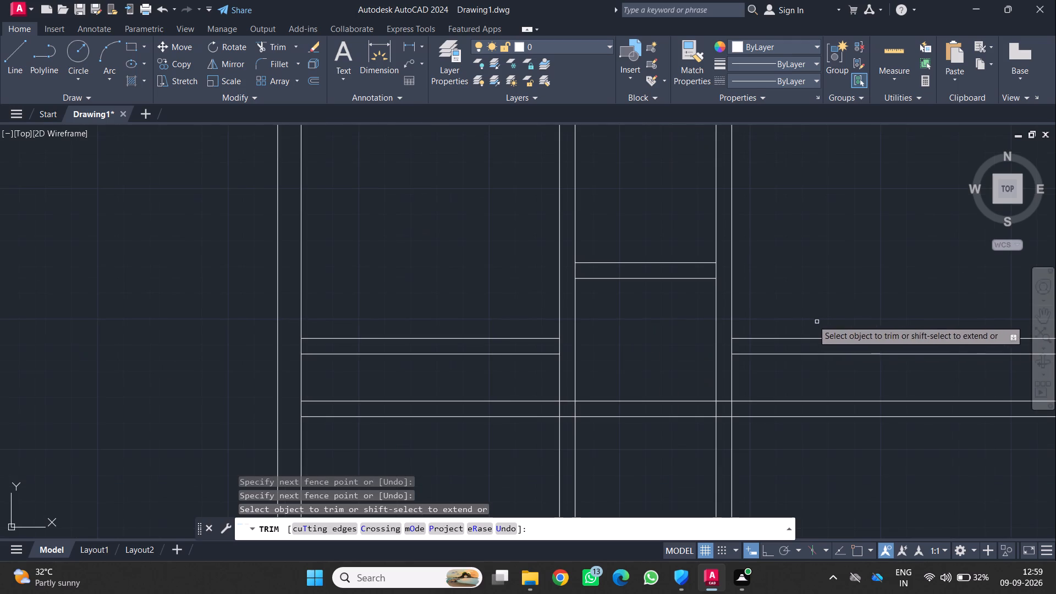
click(806, 301)
click(799, 362)
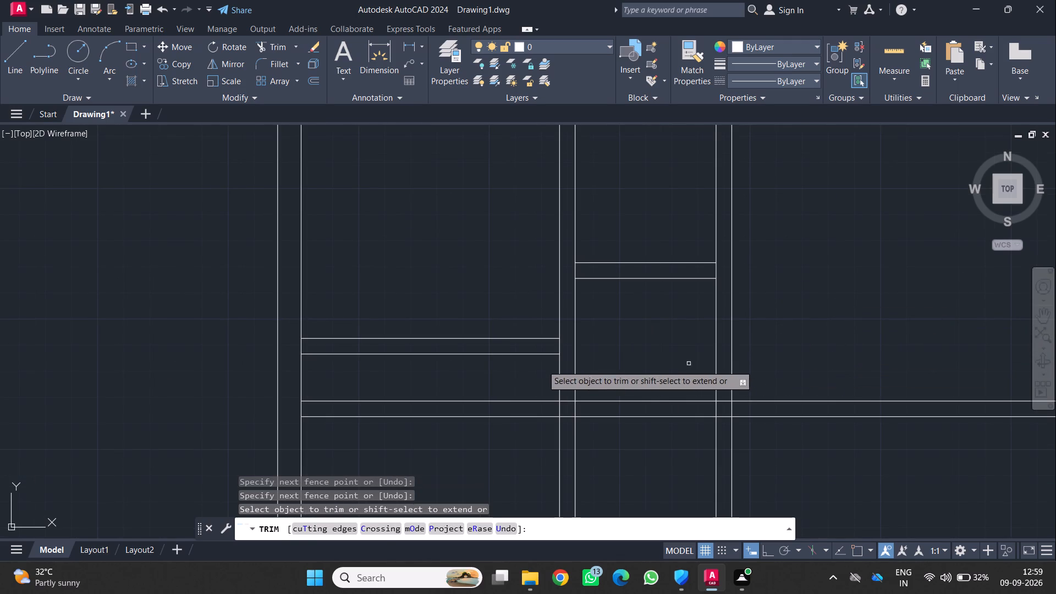
Trim the lowest horizontal partition so its lines remain only between the second vertical partition and the right wall.
click(603, 353)
click(645, 432)
scroll(692, 418, up, 2)
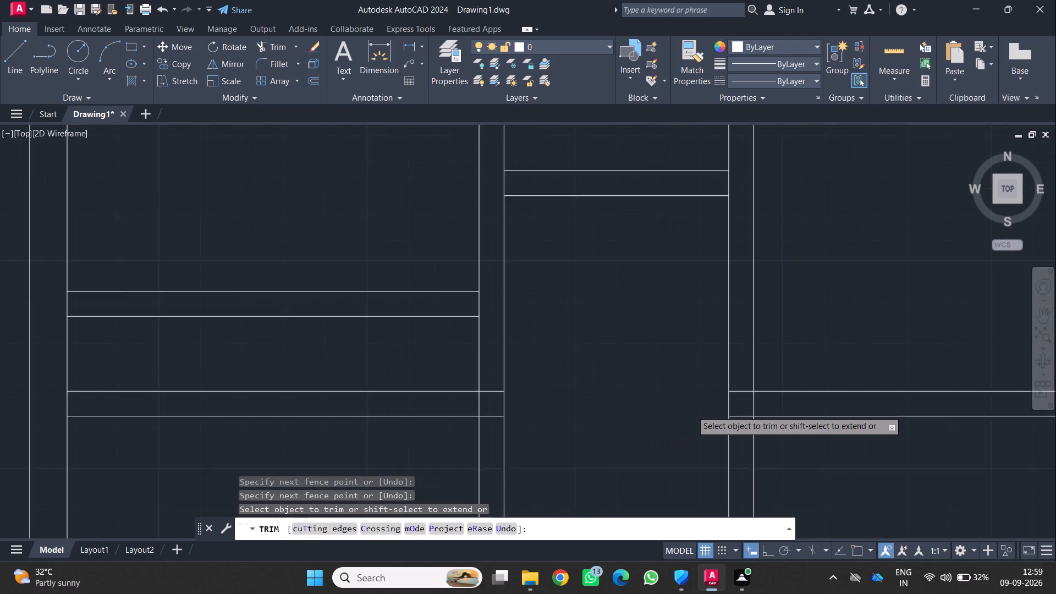
click(761, 358)
click(769, 446)
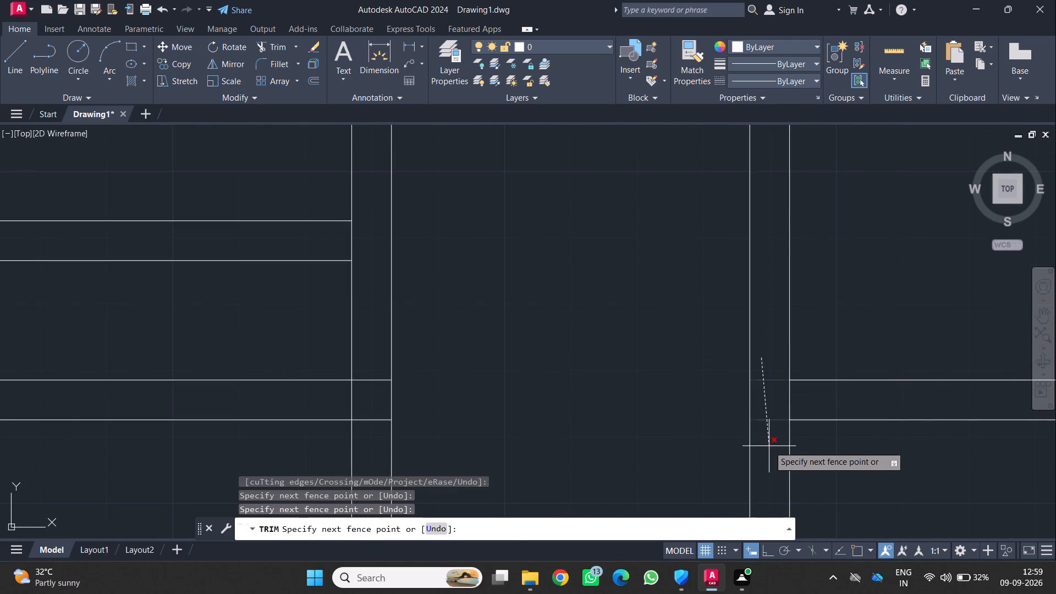
scroll(369, 359, down, 3)
middle_drag(400, 354, 535, 322)
scroll(539, 321, up, 2)
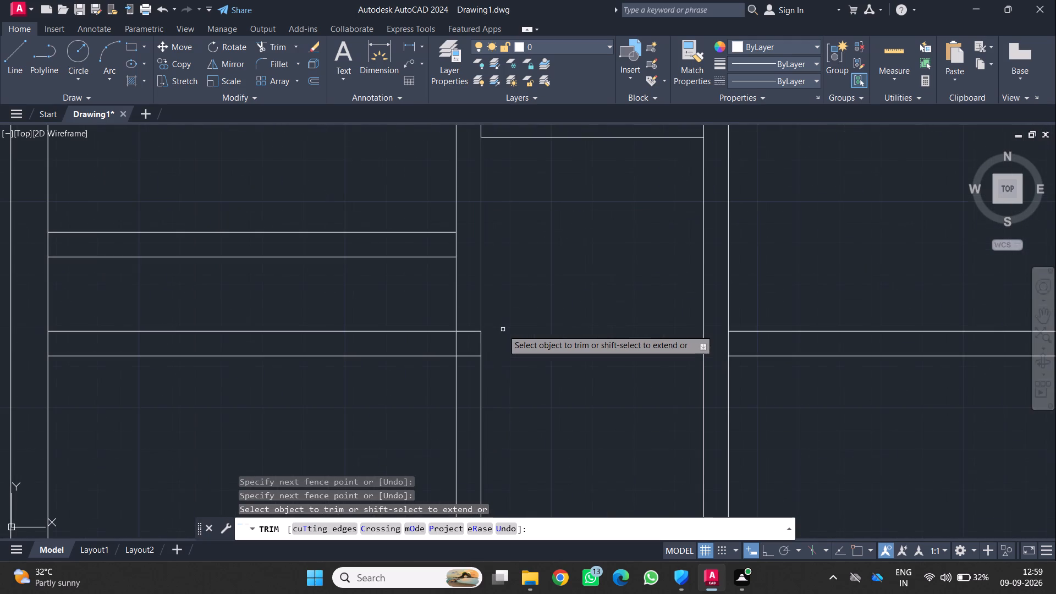
click(244, 296)
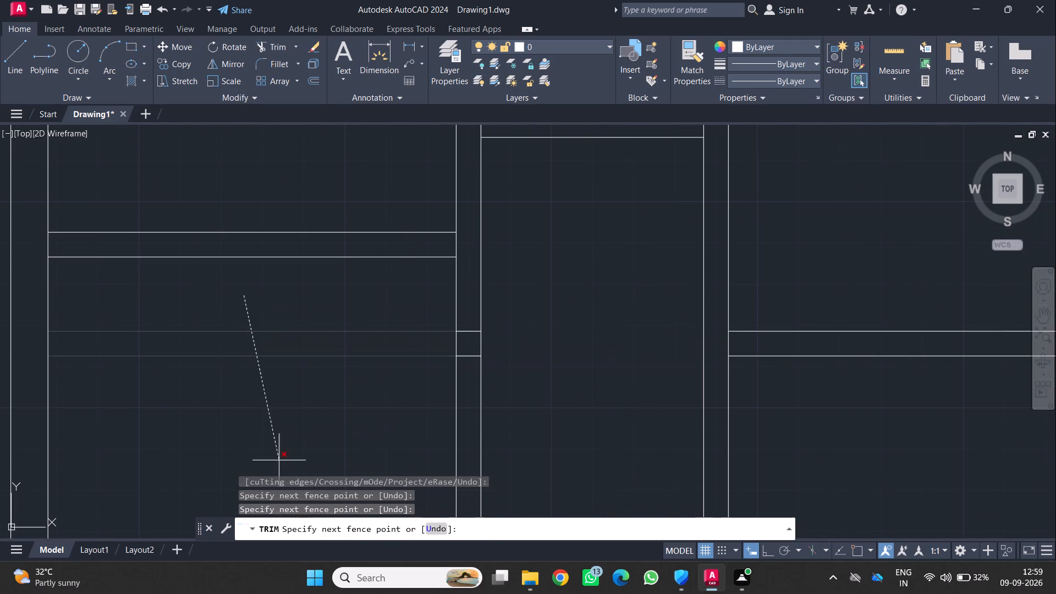
click(305, 478)
click(343, 408)
scroll(495, 335, up, 1)
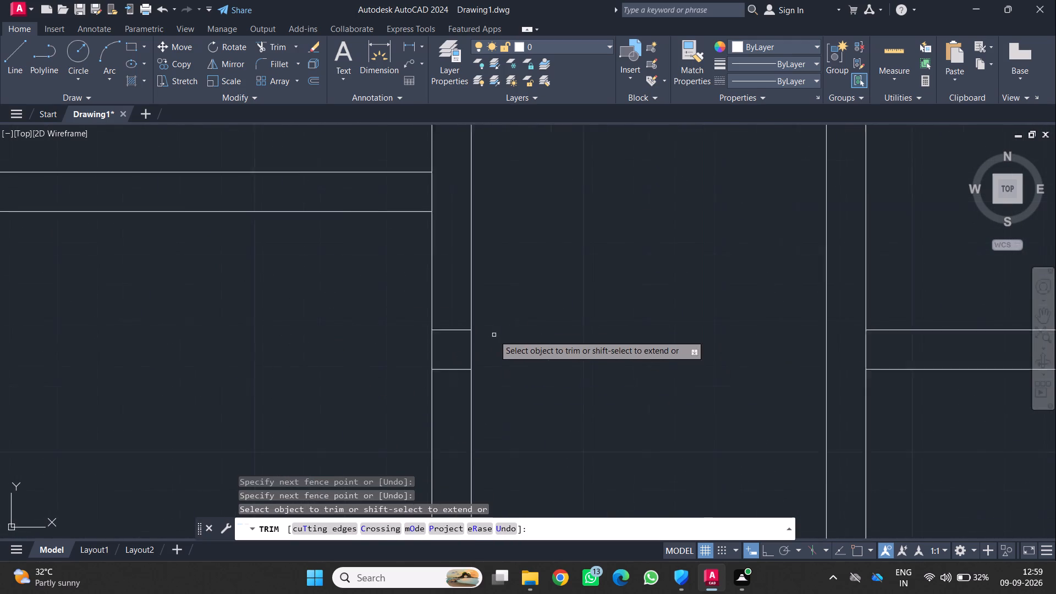
scroll(494, 335, up, 1)
click(435, 285)
click(439, 433)
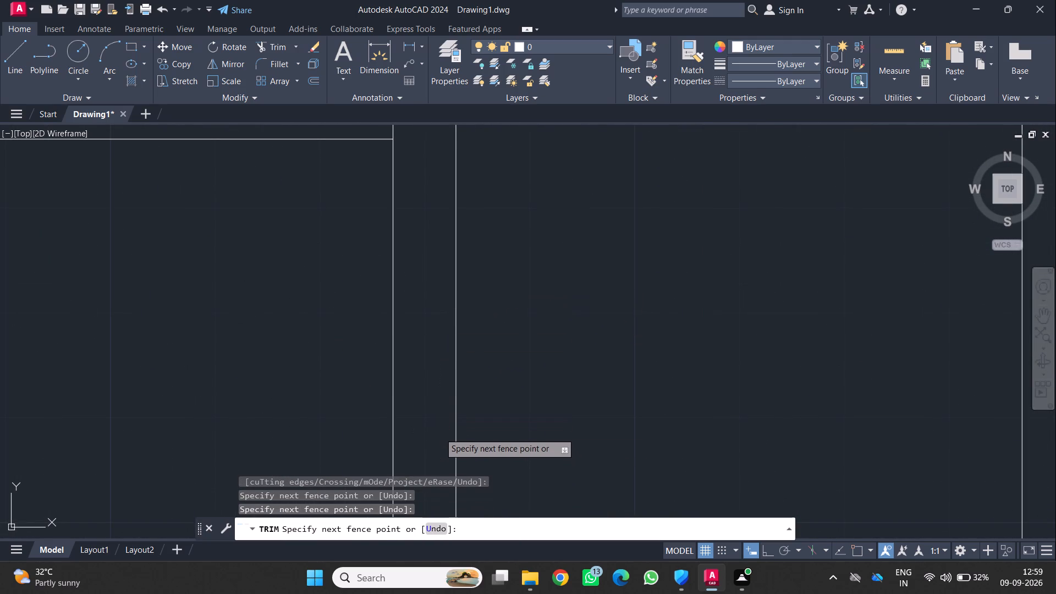
key(Escape)
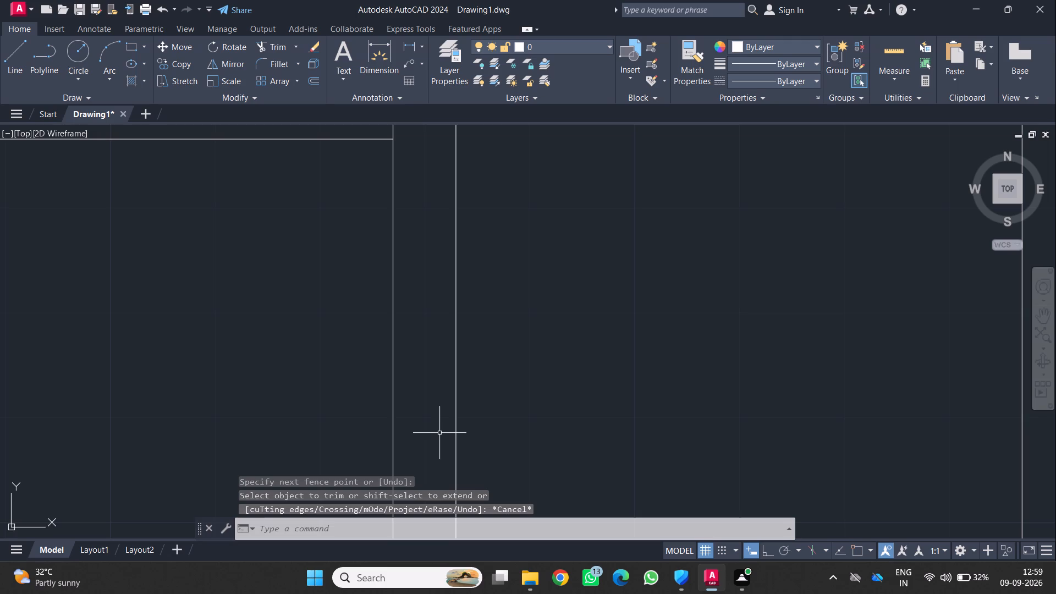
Quick-measure the widths and depths of the rooms formed by the partitions.
scroll(481, 425, down, 5)
scroll(479, 425, up, 1)
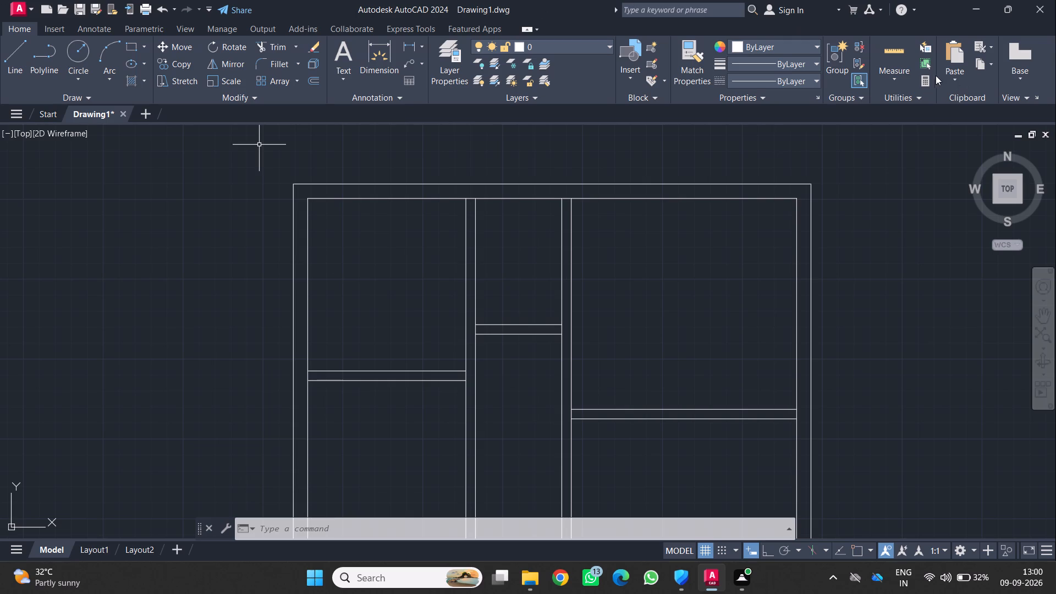
click(897, 51)
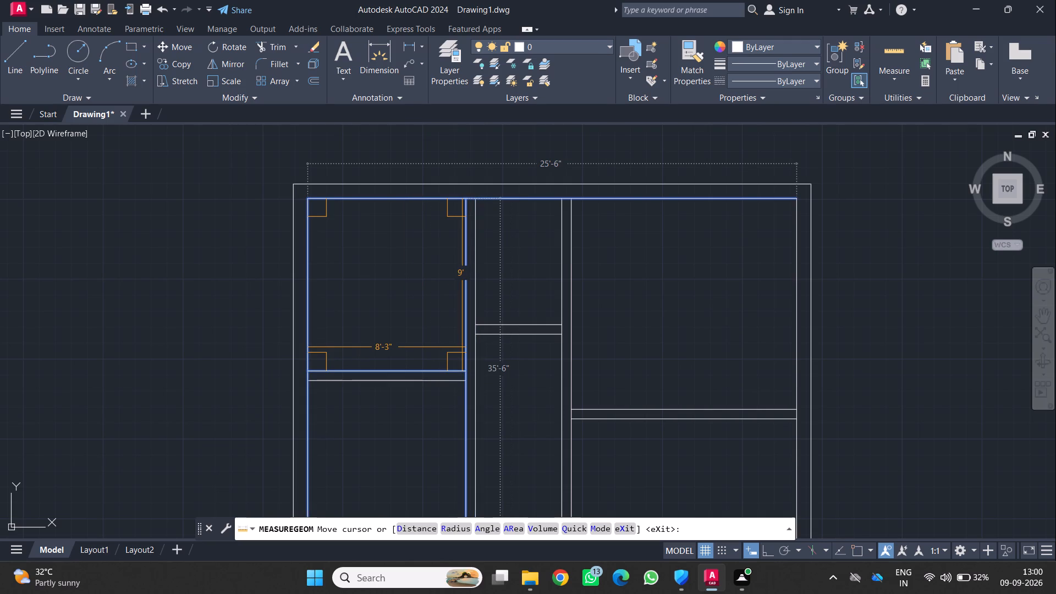
scroll(461, 348, up, 1)
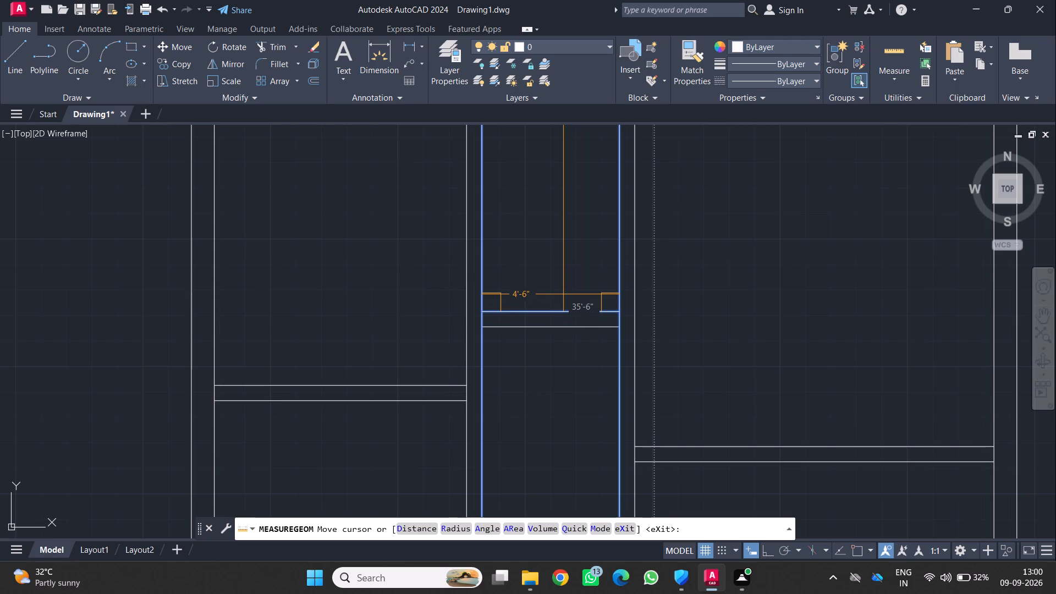
middle_drag(563, 253, 565, 349)
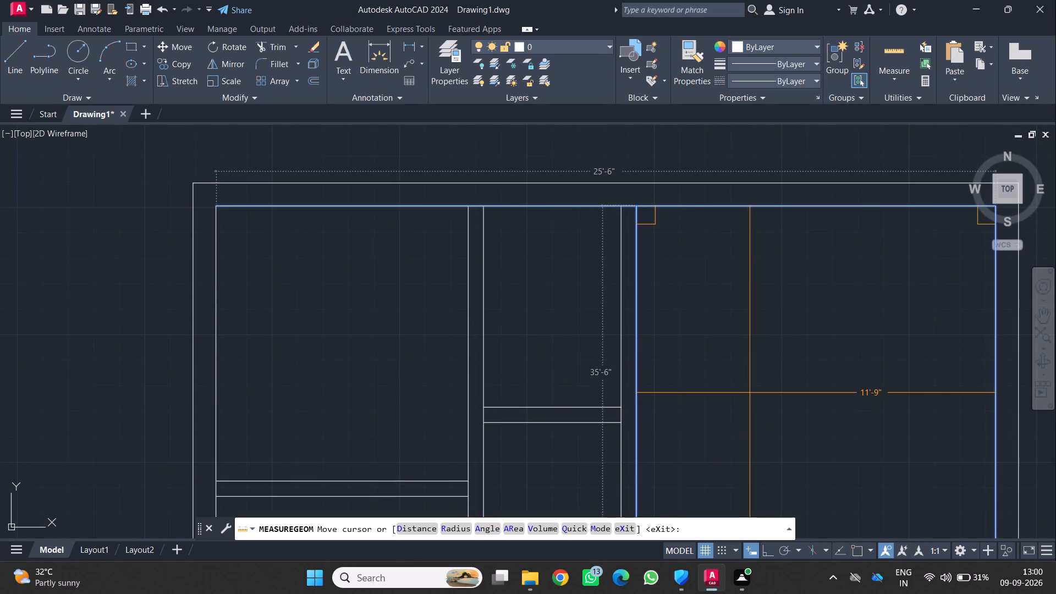
middle_drag(750, 393, 488, 326)
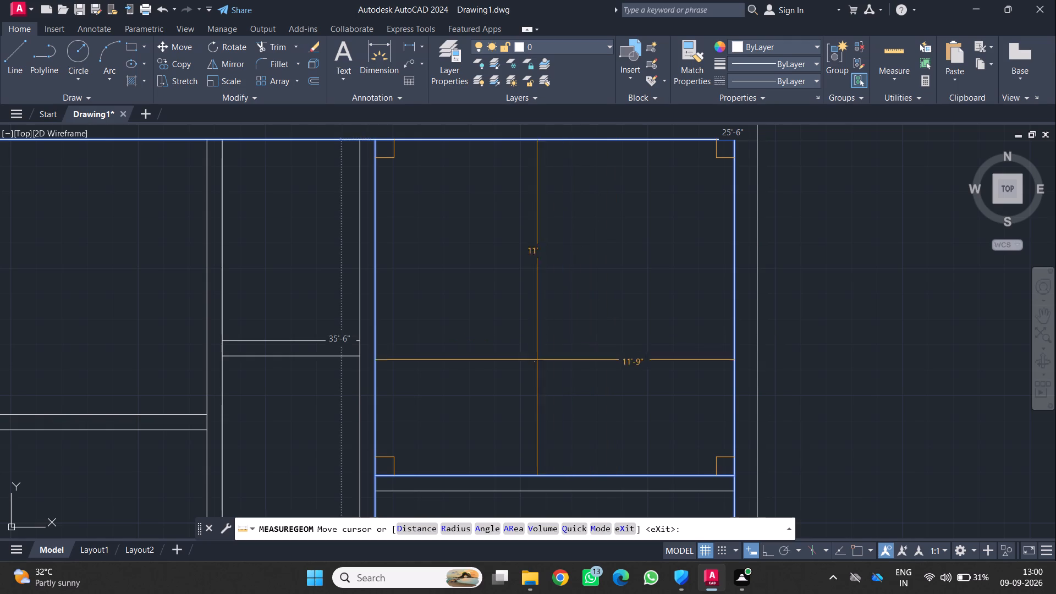
scroll(494, 386, down, 1)
middle_drag(517, 388, 550, 406)
scroll(538, 408, down, 1)
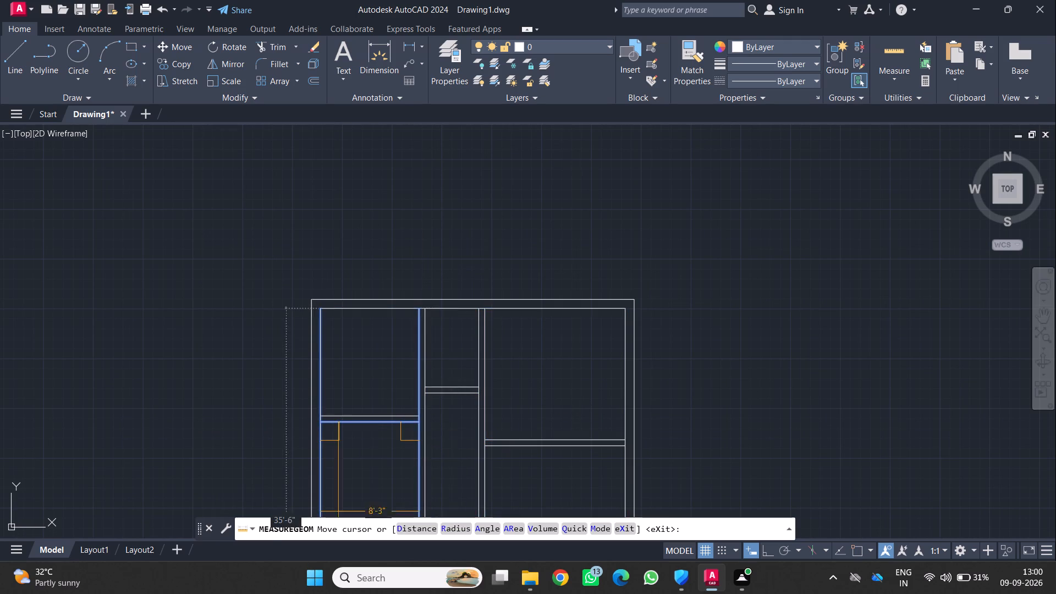
key(Escape)
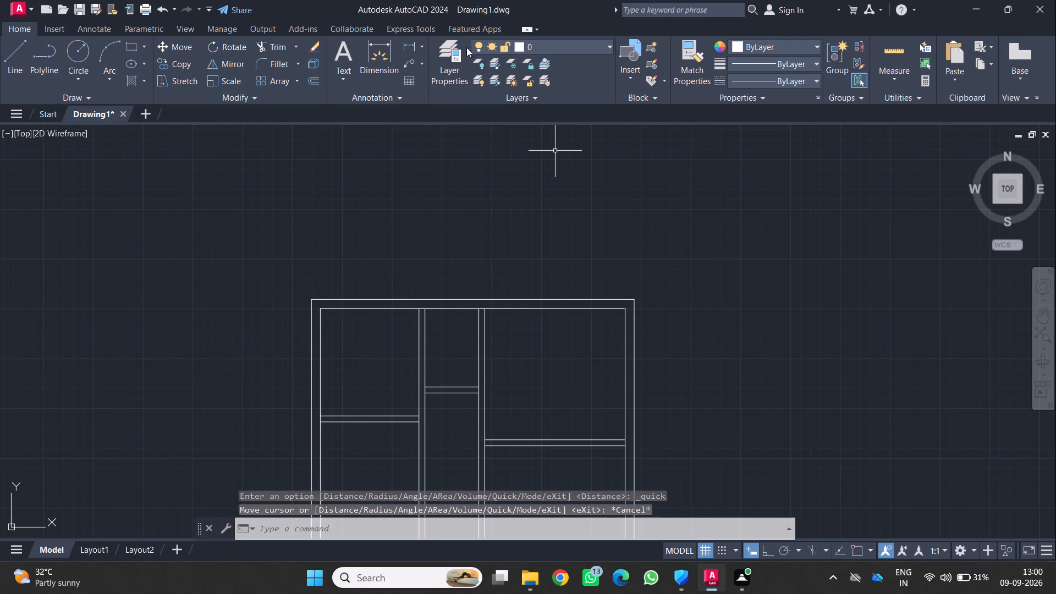
click(273, 47)
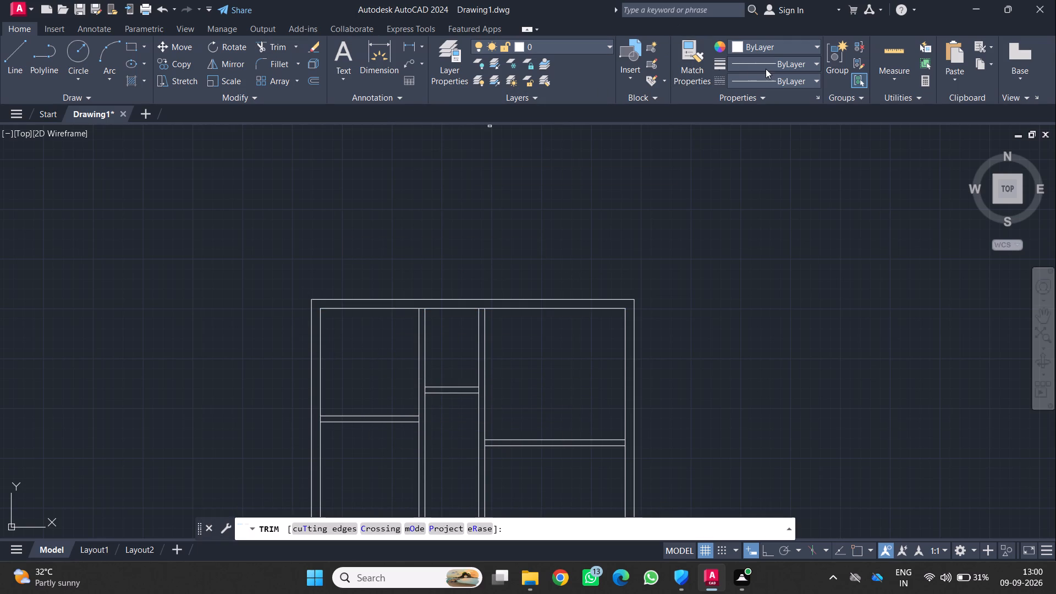
click(883, 48)
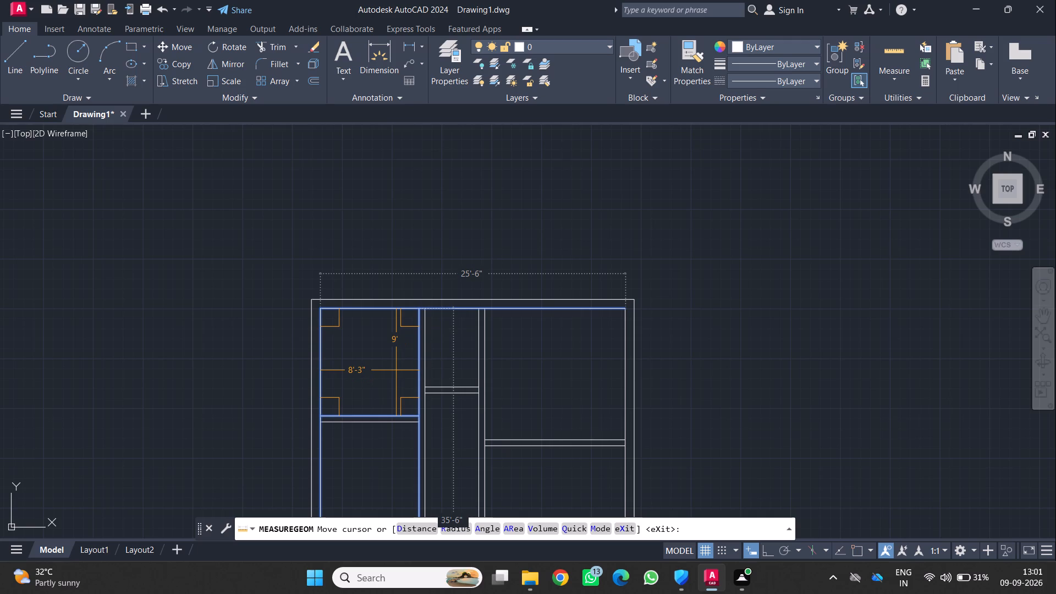
scroll(396, 370, up, 1)
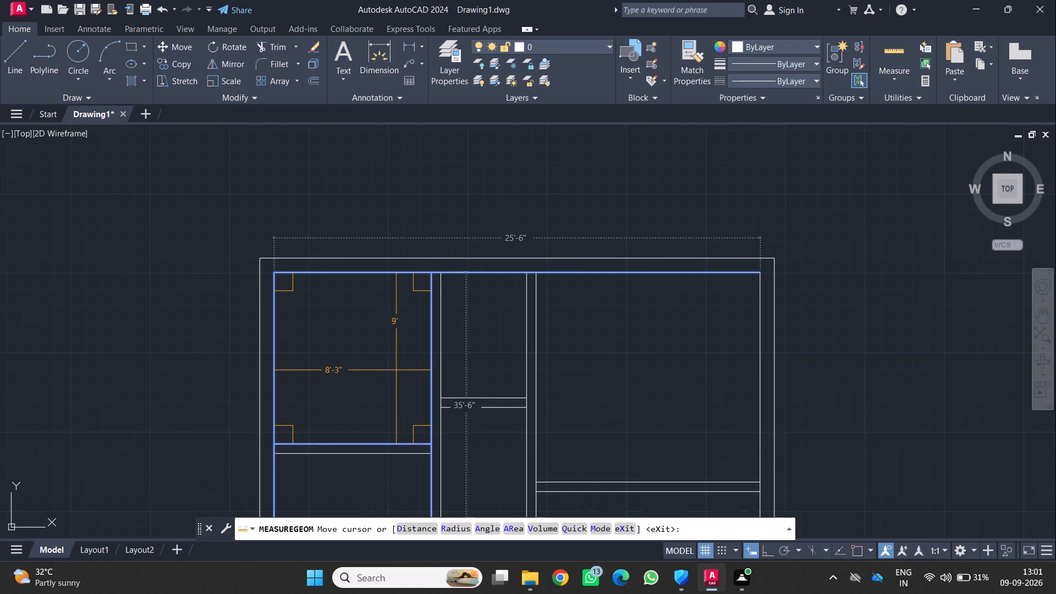
scroll(396, 370, up, 1)
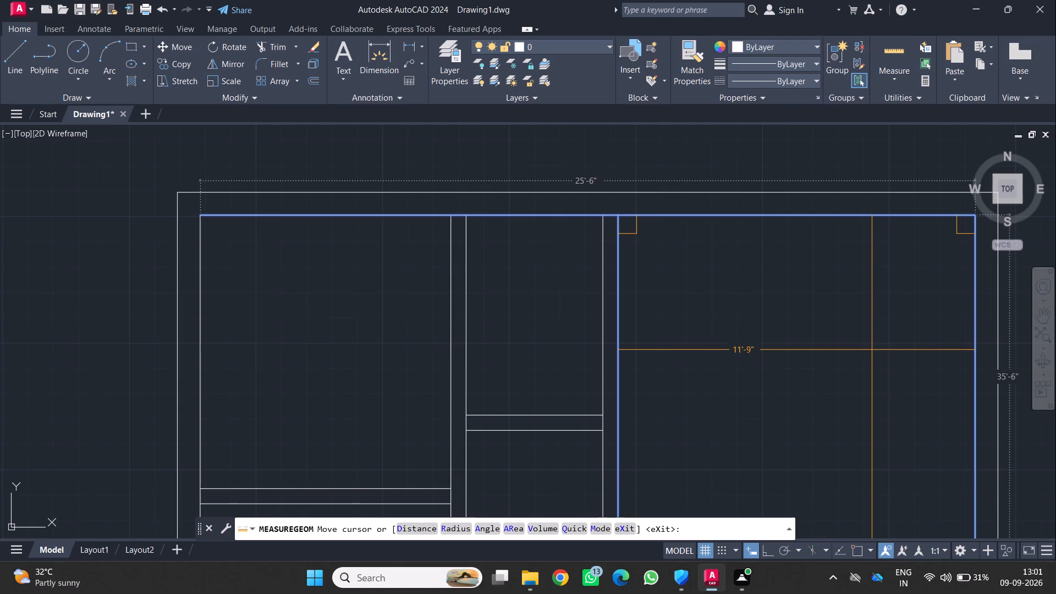
scroll(927, 380, down, 3)
middle_drag(930, 386, 735, 316)
scroll(735, 316, up, 2)
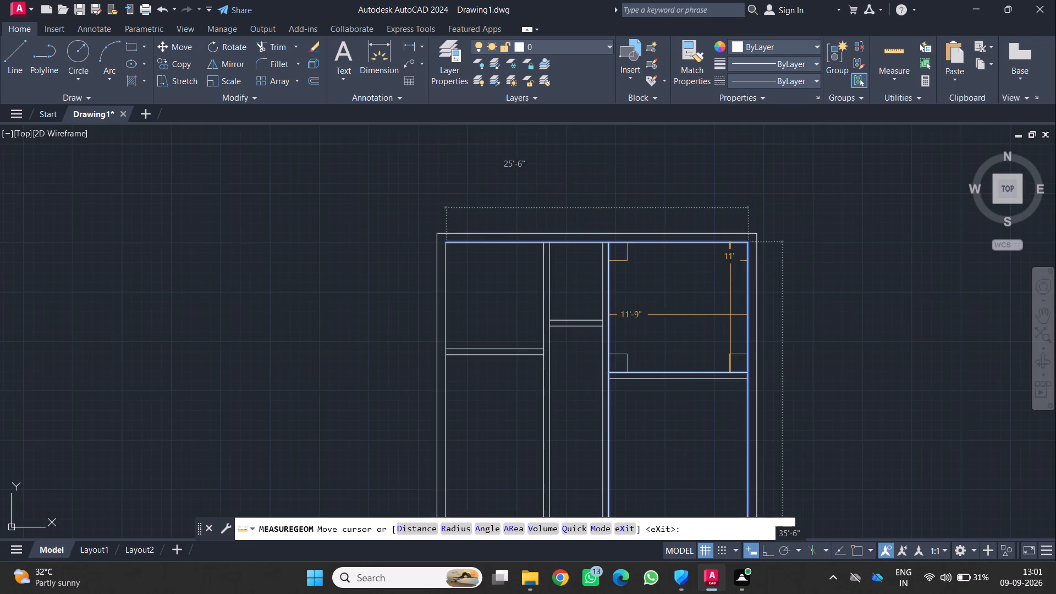
key(Escape)
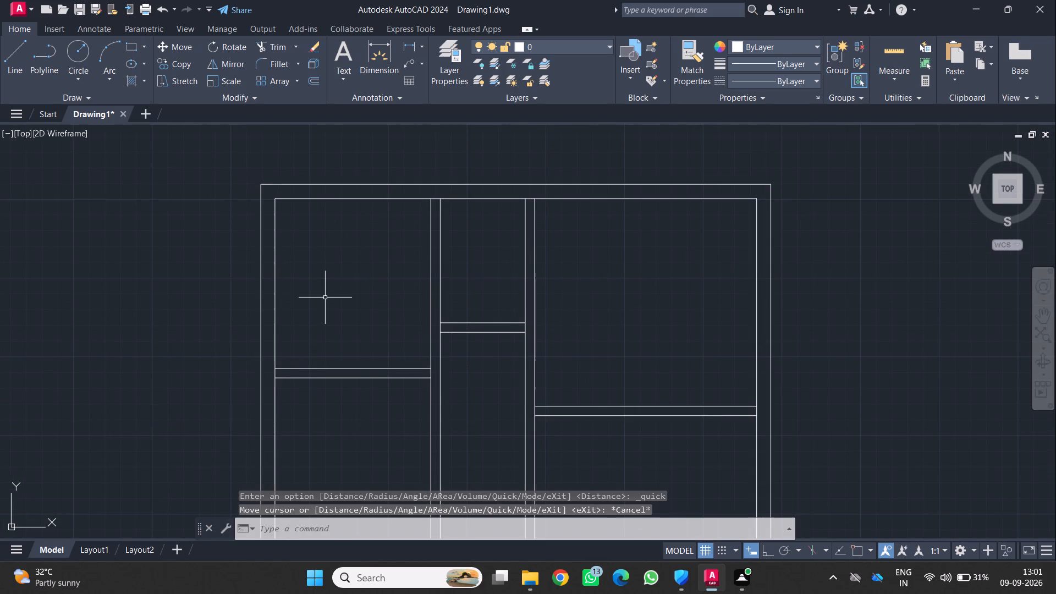
Trim away the vertical partitions above the horizontal ones and three of their four lines below, plus the right room partition's upper line.
click(361, 294)
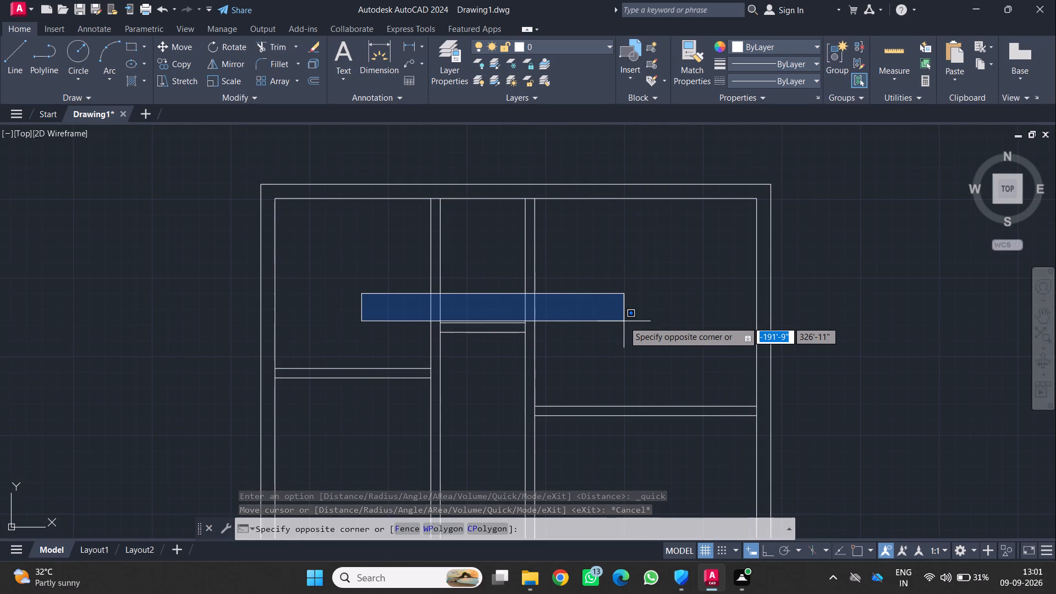
click(624, 321)
click(284, 51)
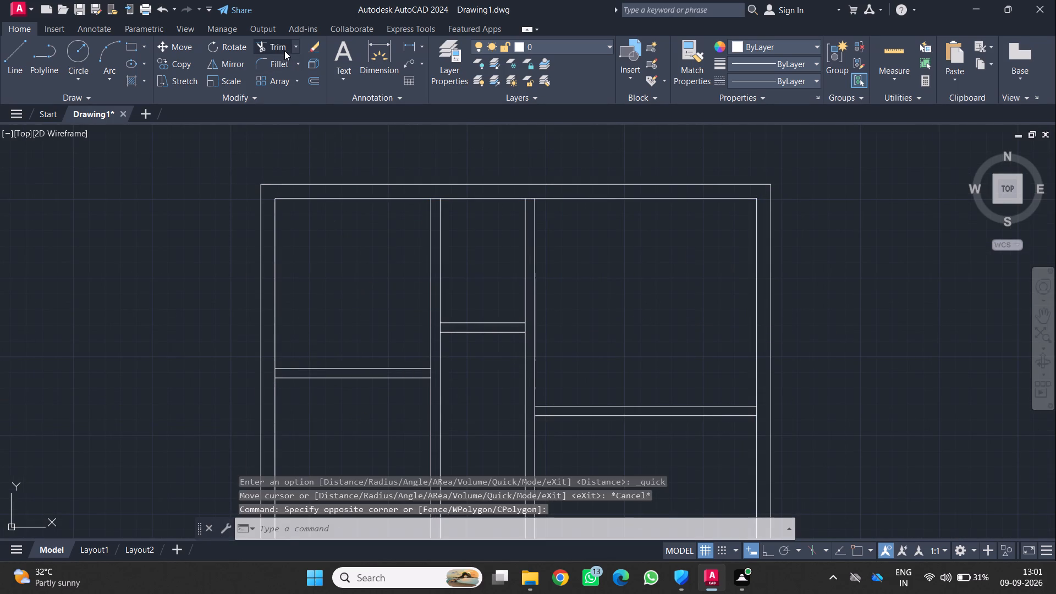
click(335, 254)
click(585, 332)
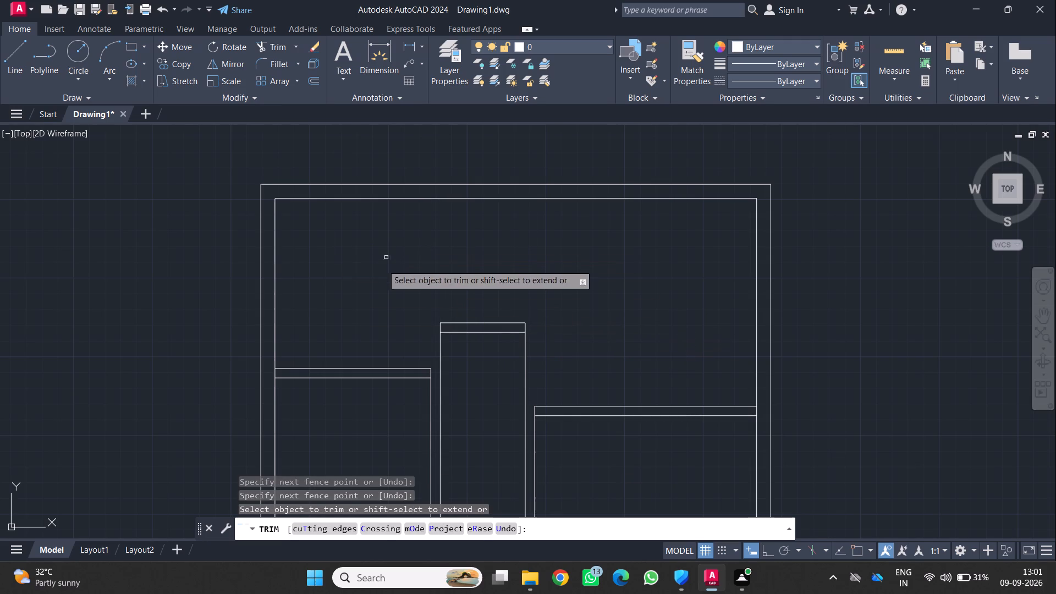
click(336, 337)
click(692, 412)
click(587, 266)
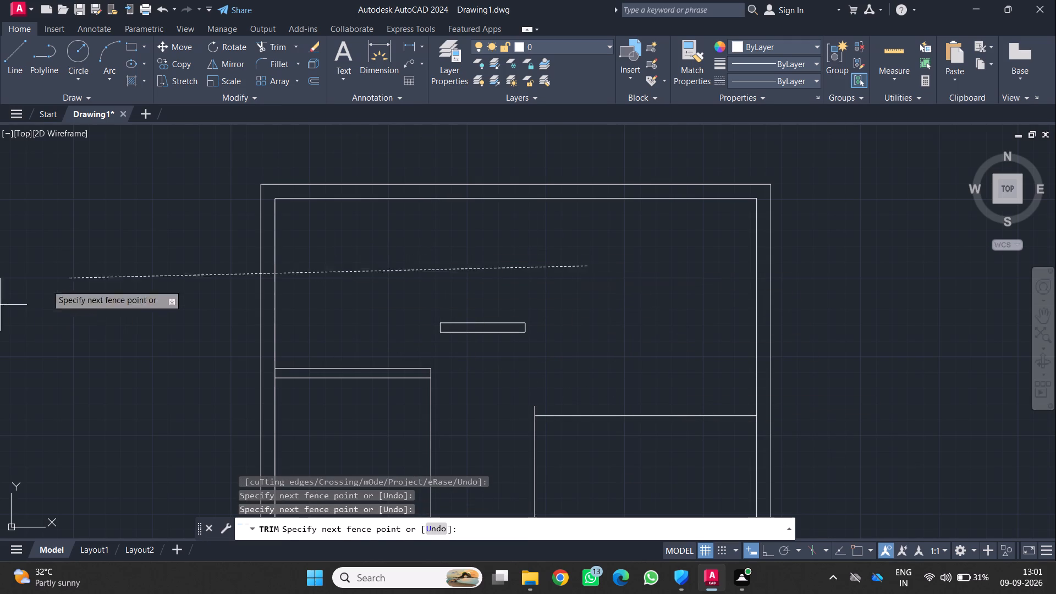
click(488, 290)
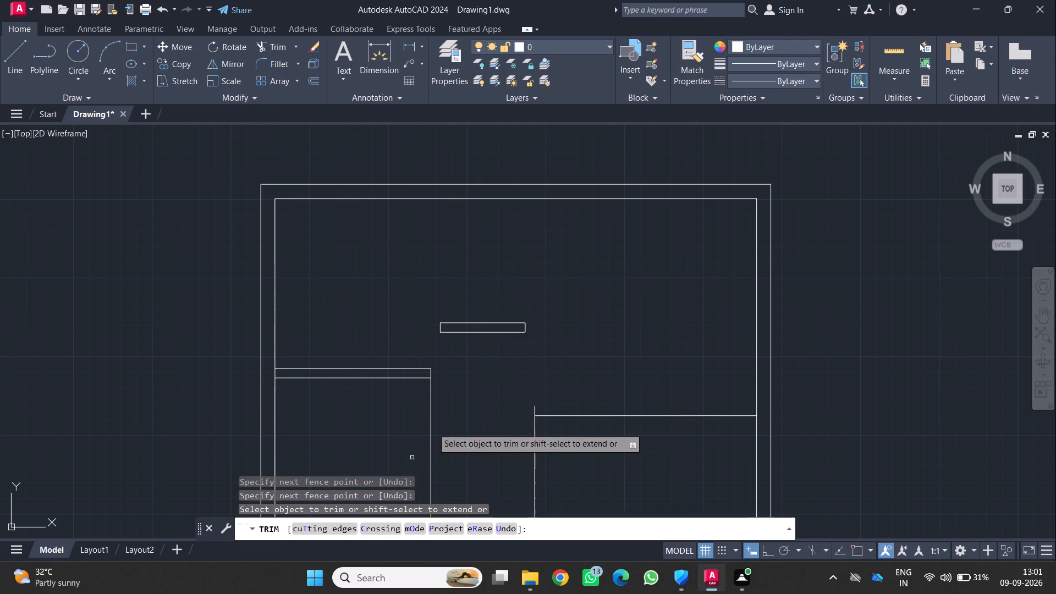
click(270, 521)
click(349, 461)
click(482, 472)
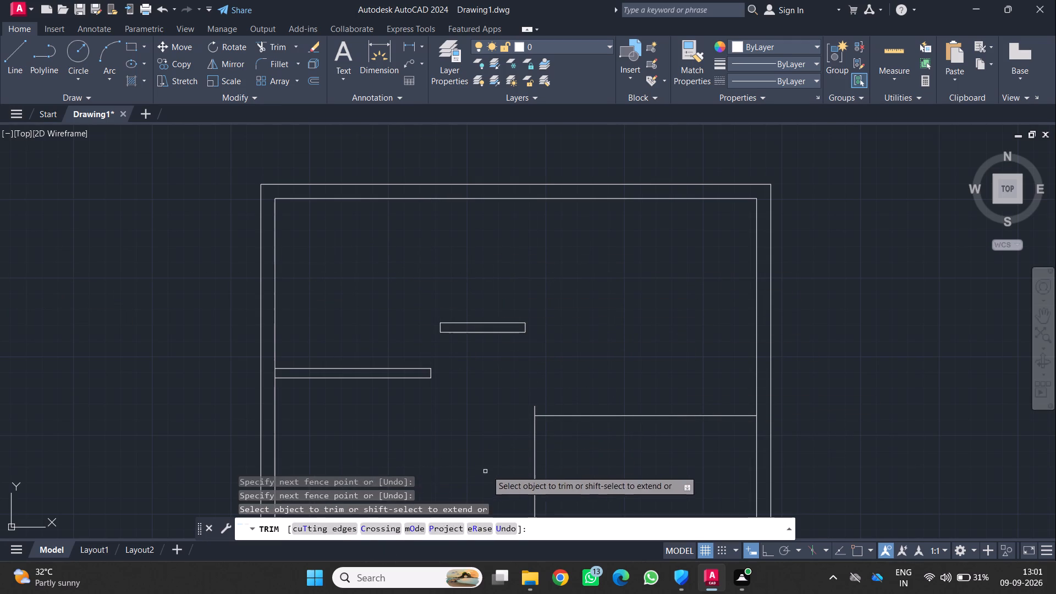
Trim away the right room partition's lower line, the short middle partition and the last vertical line, leaving only the left horizontal partition.
drag(490, 469, 529, 459)
drag(624, 399, 620, 420)
click(612, 441)
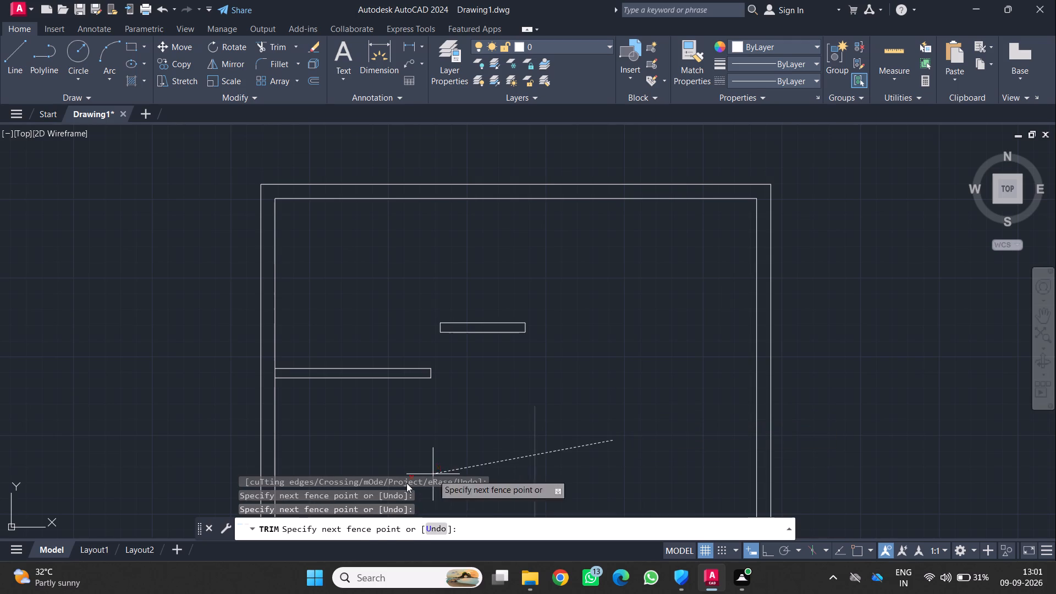
click(404, 483)
click(464, 277)
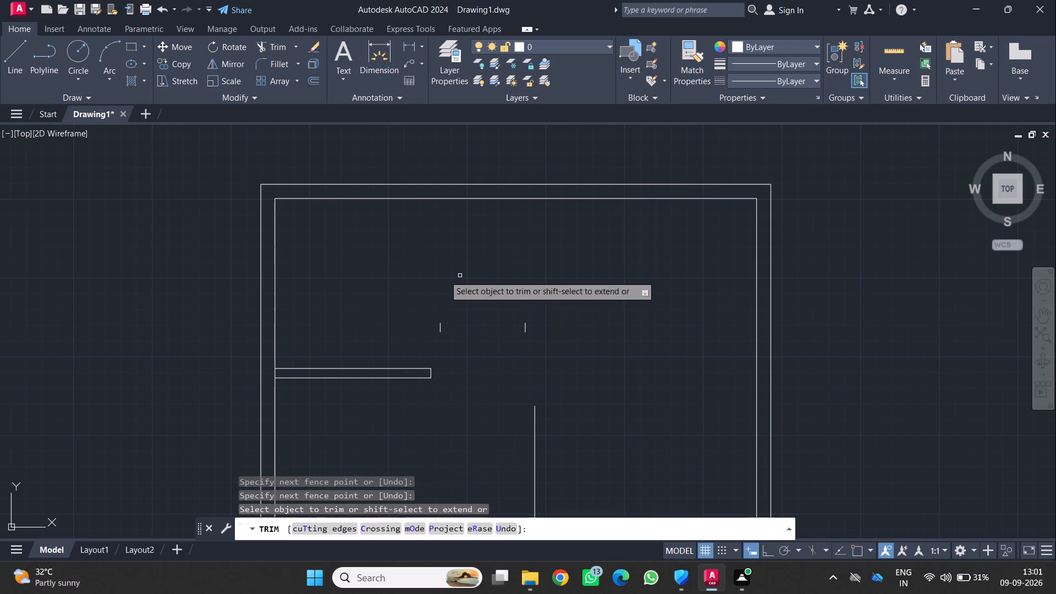
click(383, 318)
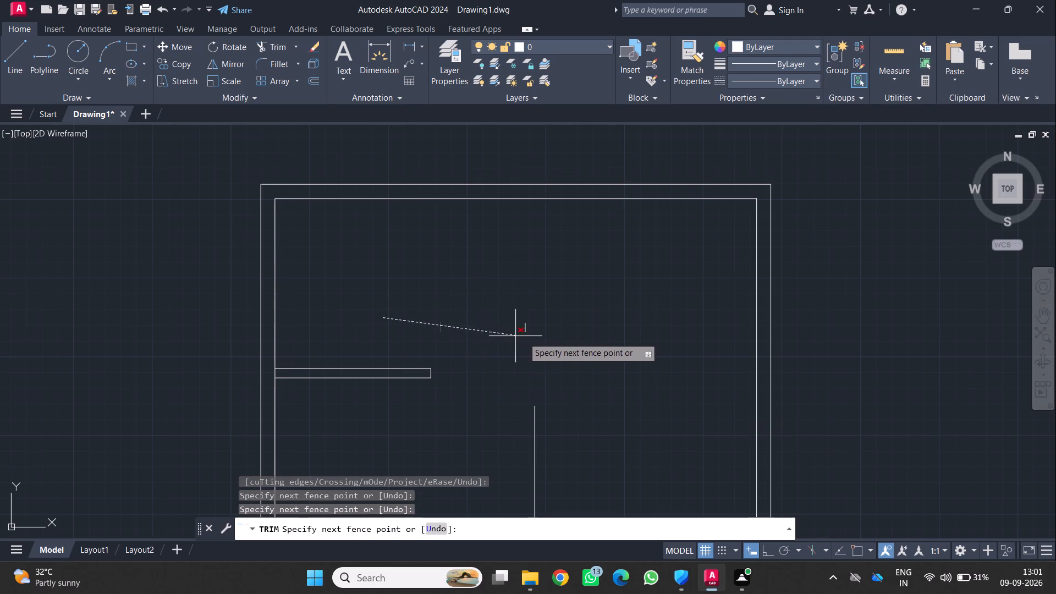
click(550, 328)
click(408, 311)
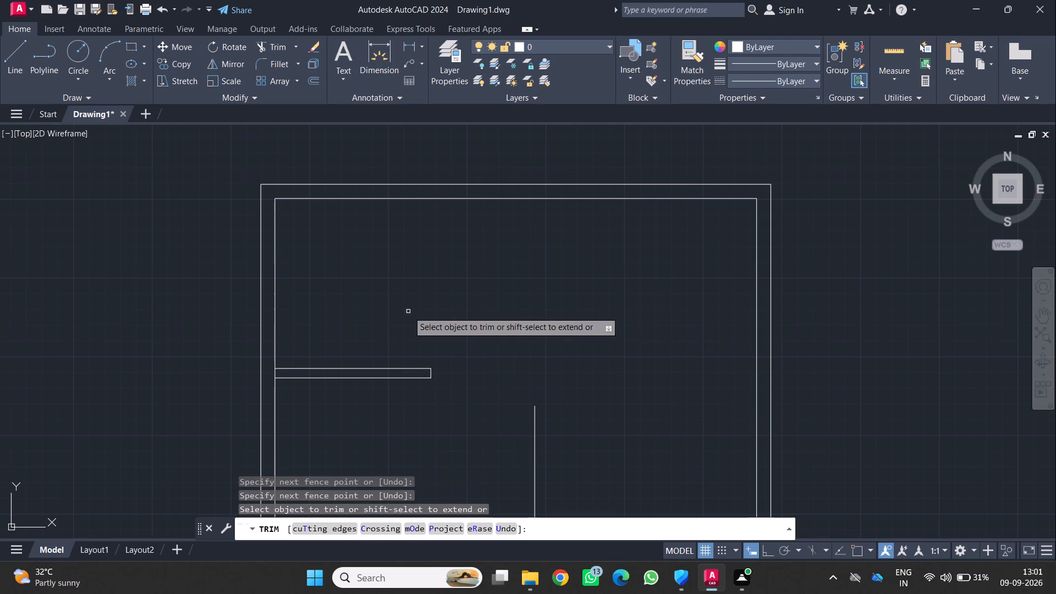
click(448, 331)
drag(494, 414, 552, 471)
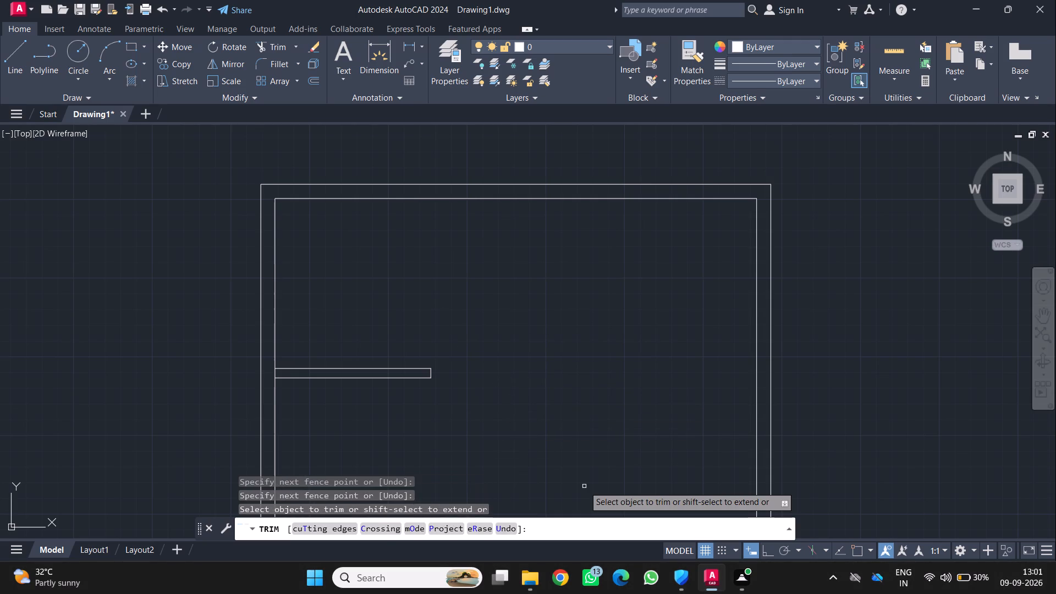
click(584, 486)
key(Escape)
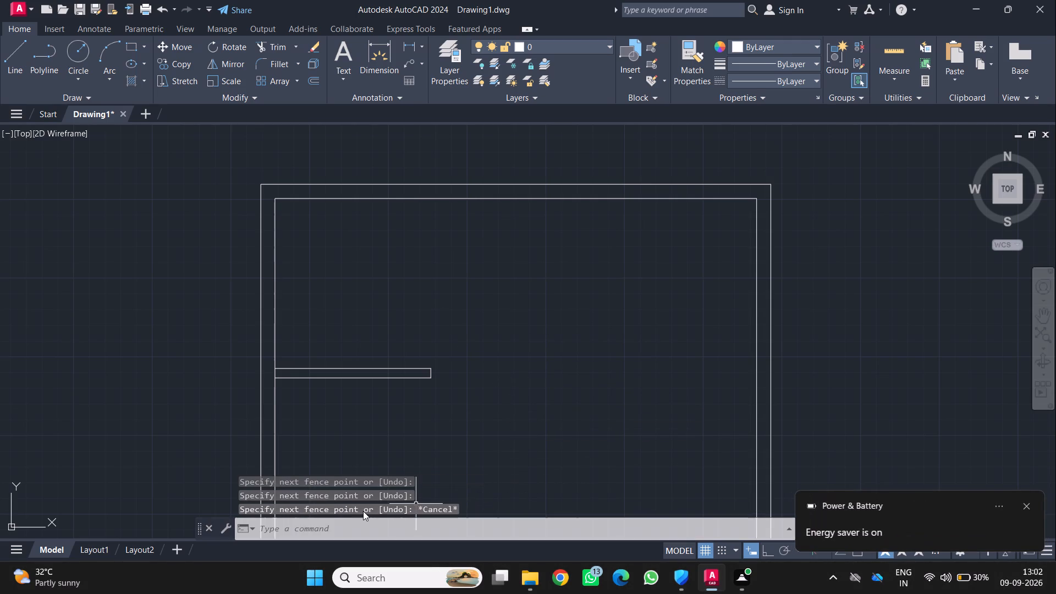
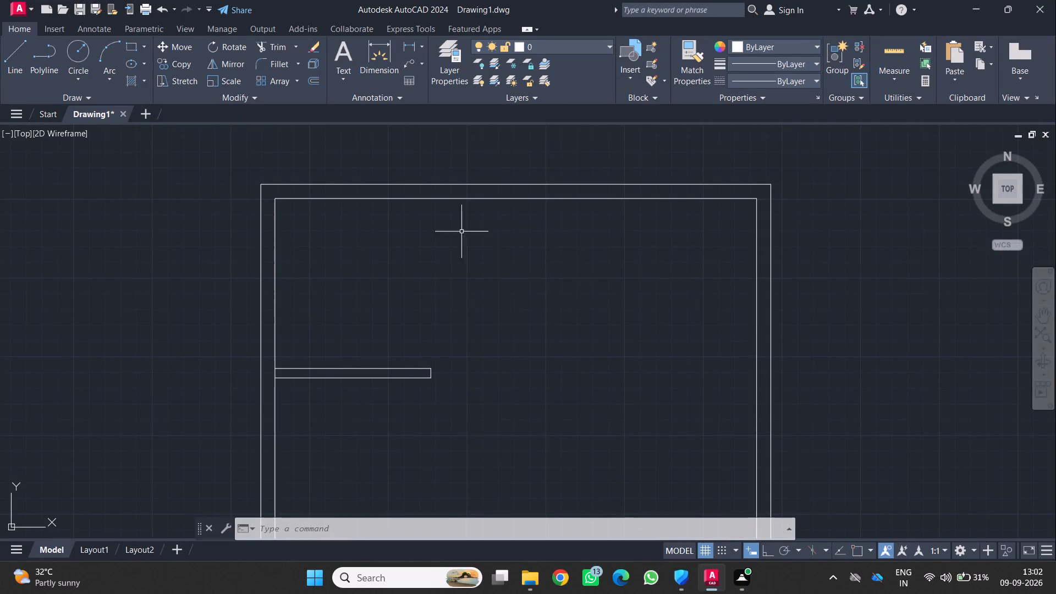
Offset the left outer wall's inner line 9' to the right, into the plan.
click(275, 256)
key(o)
key(Return)
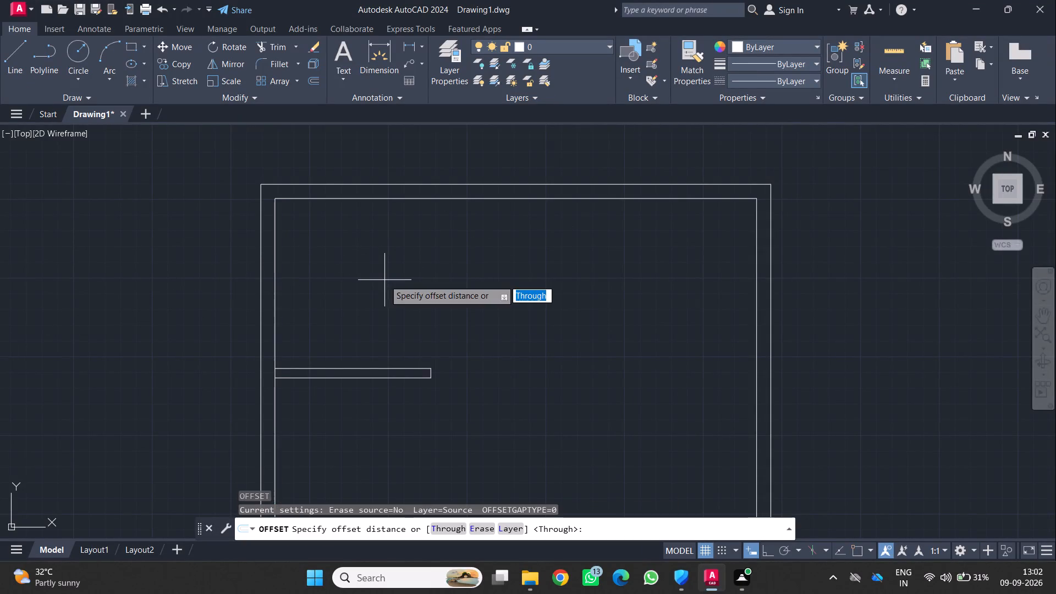
click(276, 279)
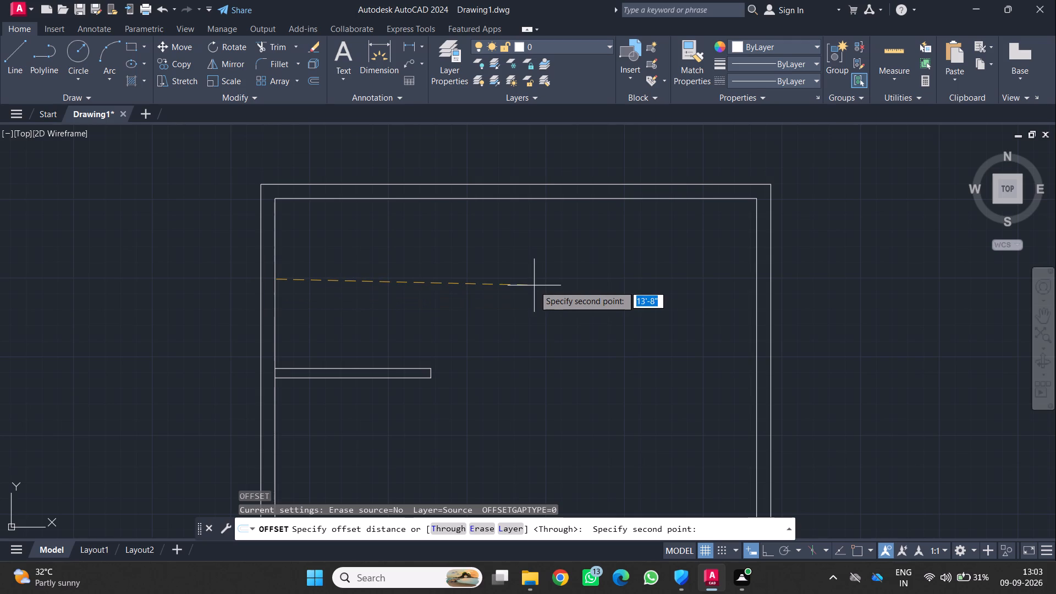
text(9')
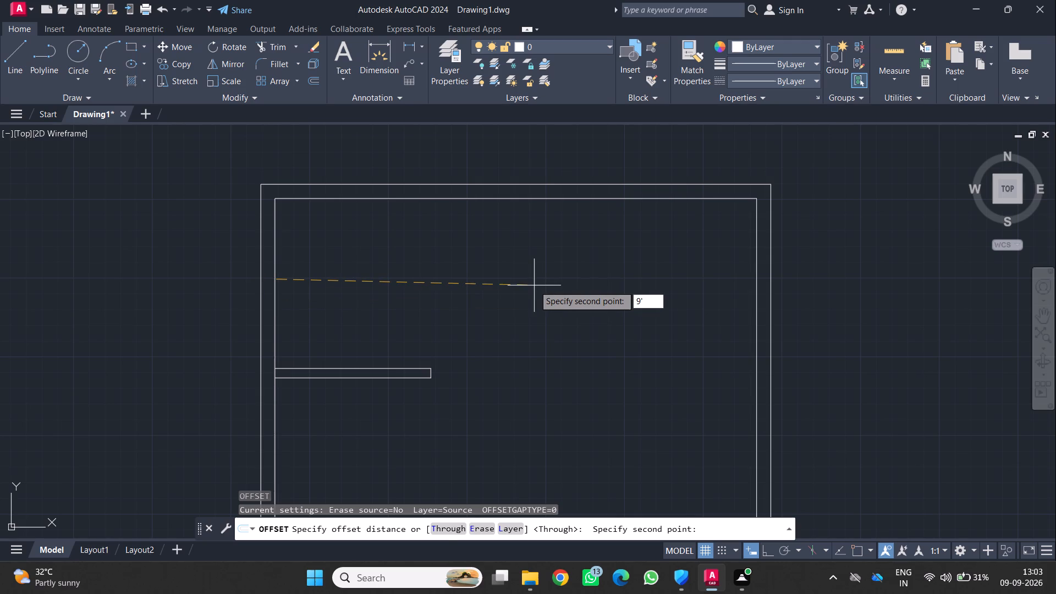
key(Return)
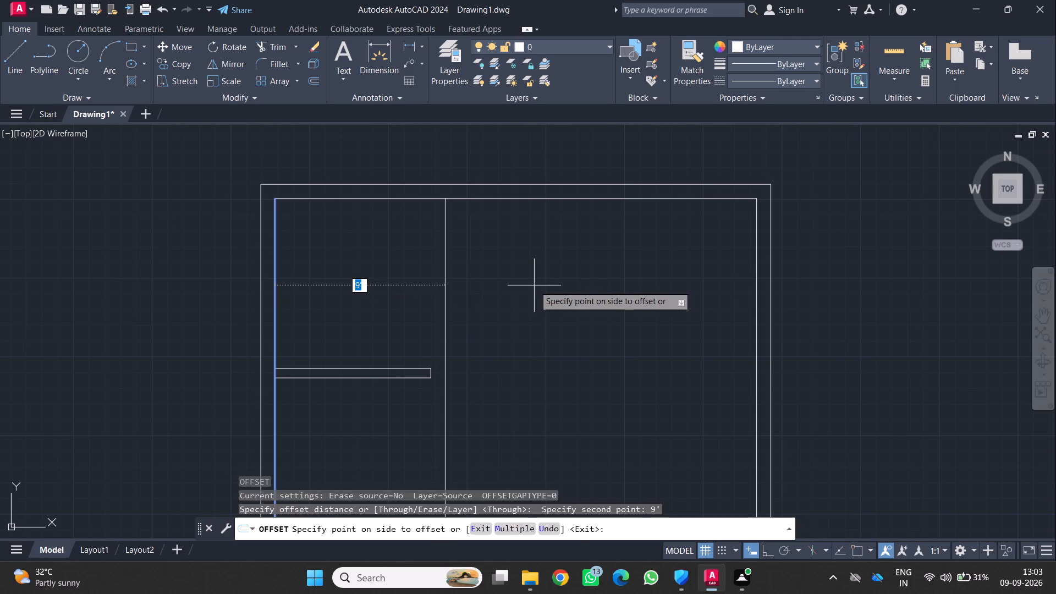
click(524, 304)
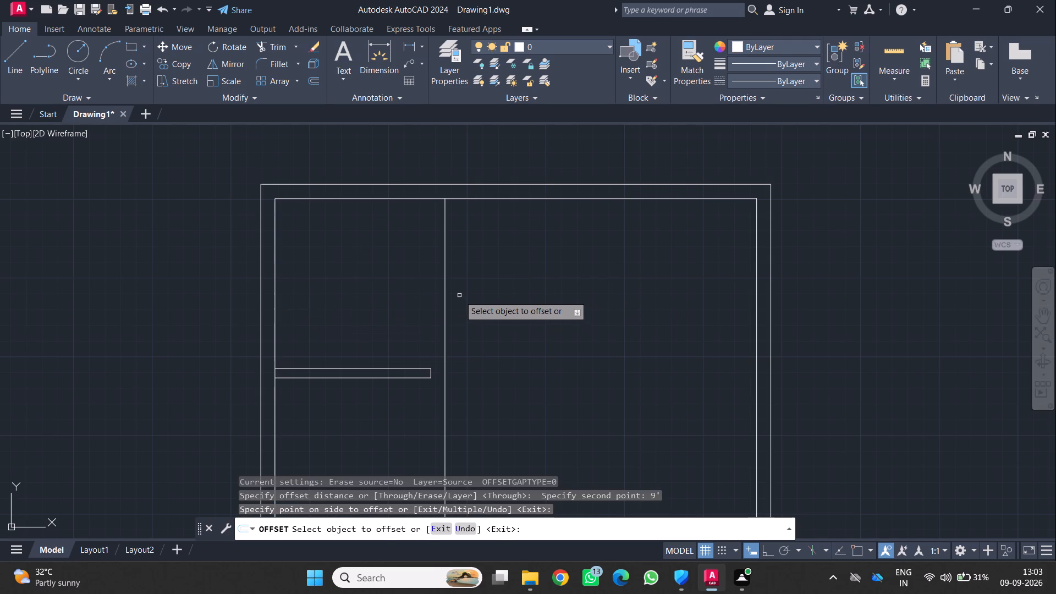
Offset the new vertical line 6" to its right to give the first vertical partition its thickness.
click(445, 288)
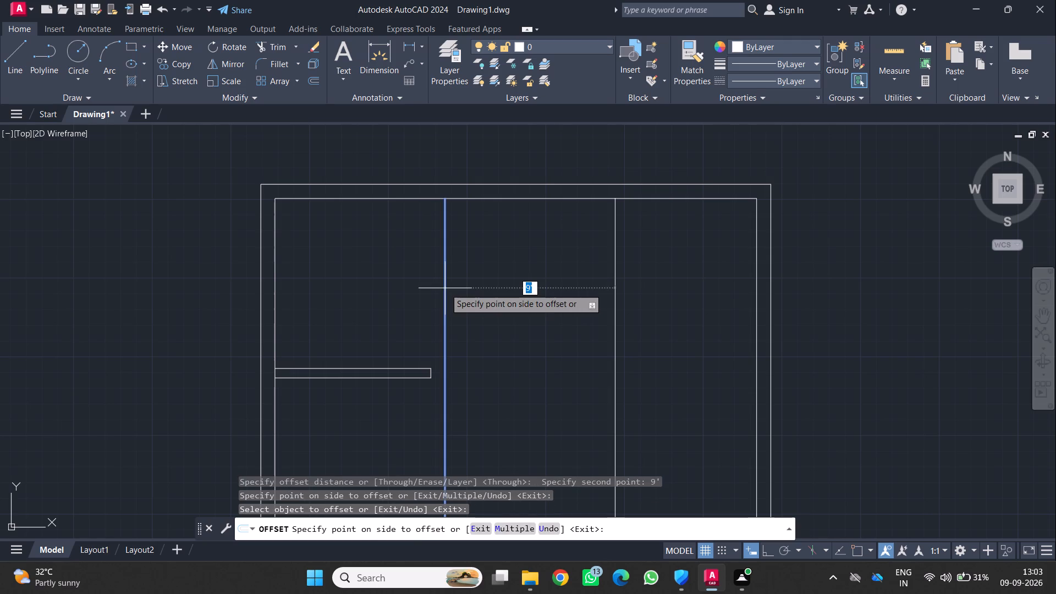
key(6)
key(apostrophe)
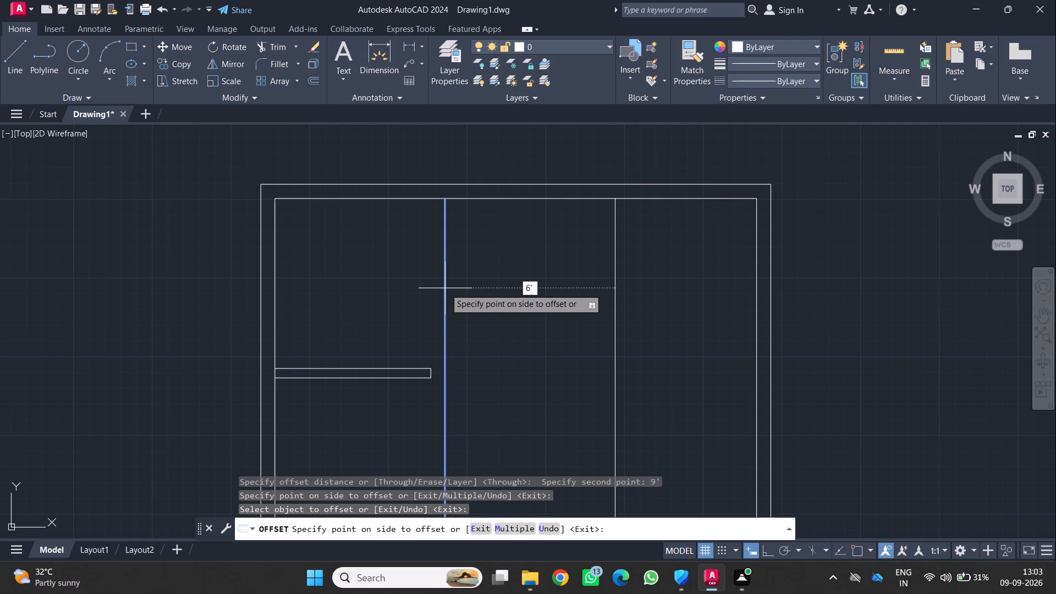
key(BackSpace)
key(shift+quotedbl)
key(Return)
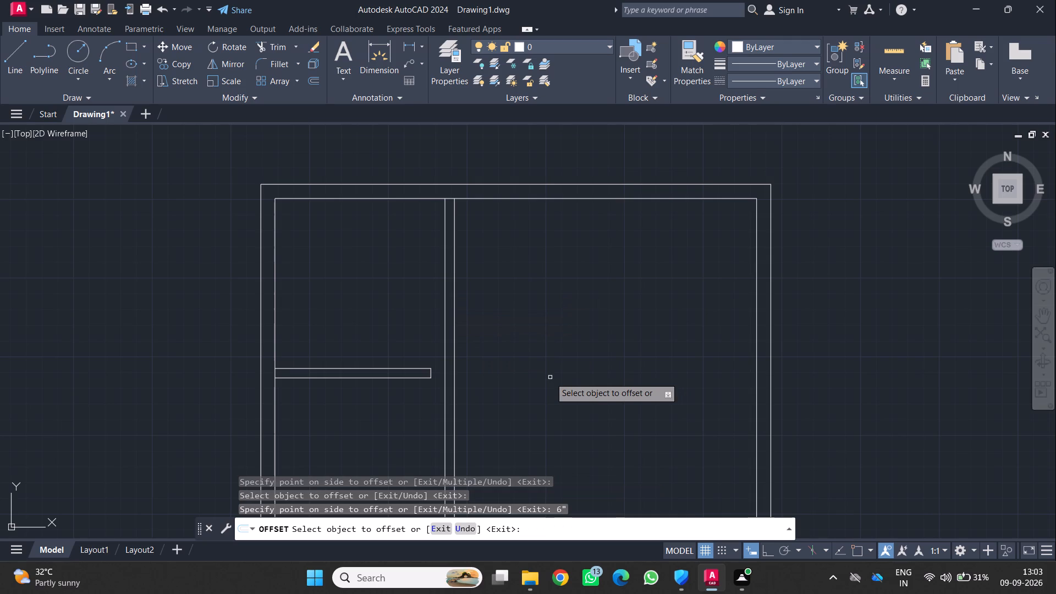
click(550, 377)
Quick-measure the spaces around the new vertical partition and the outer walls.
scroll(449, 335, down, 1)
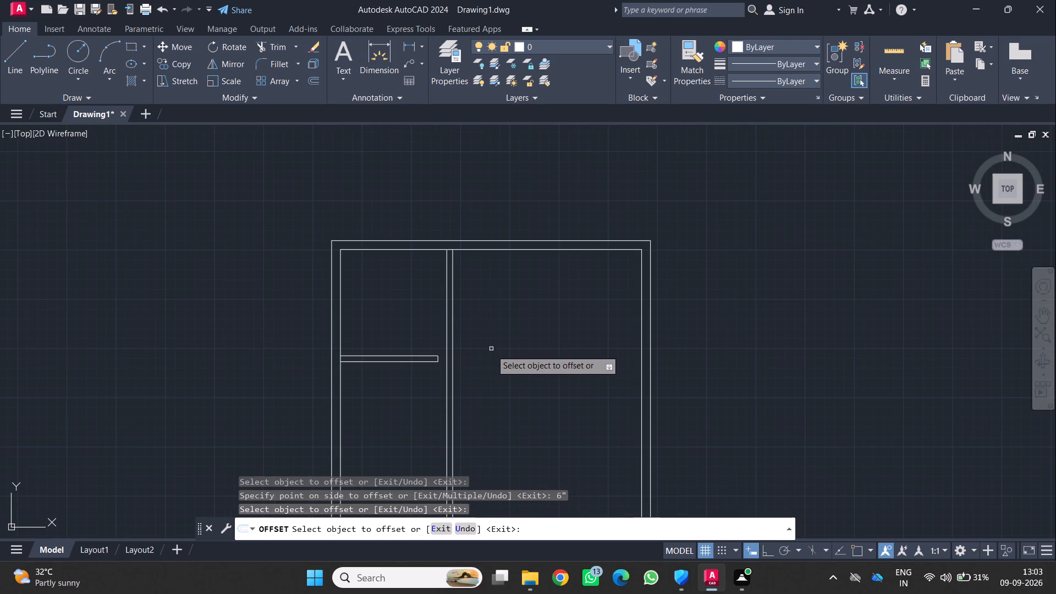
scroll(490, 377, up, 2)
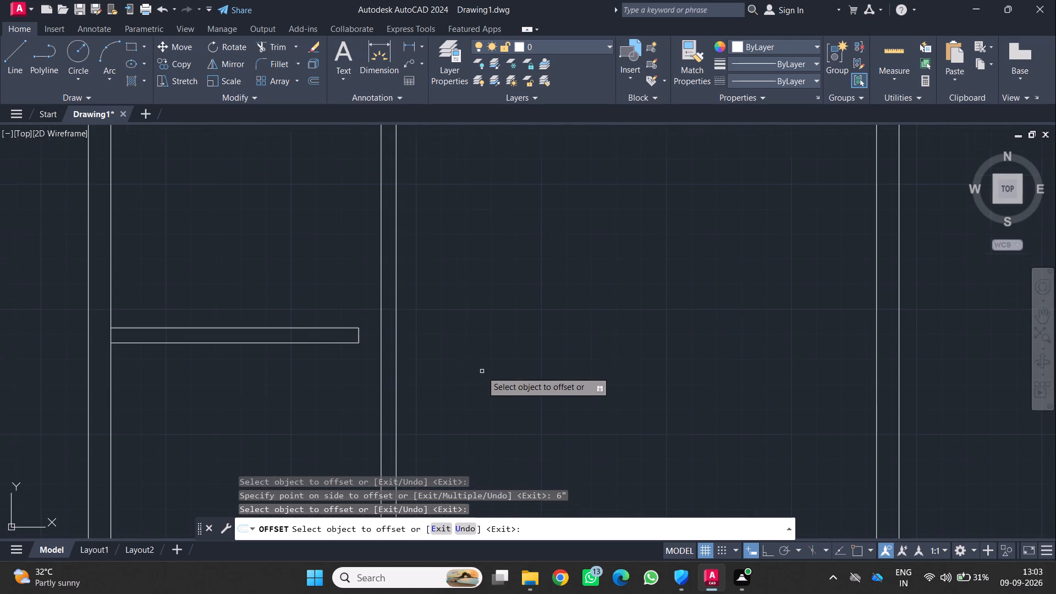
scroll(581, 315, down, 2)
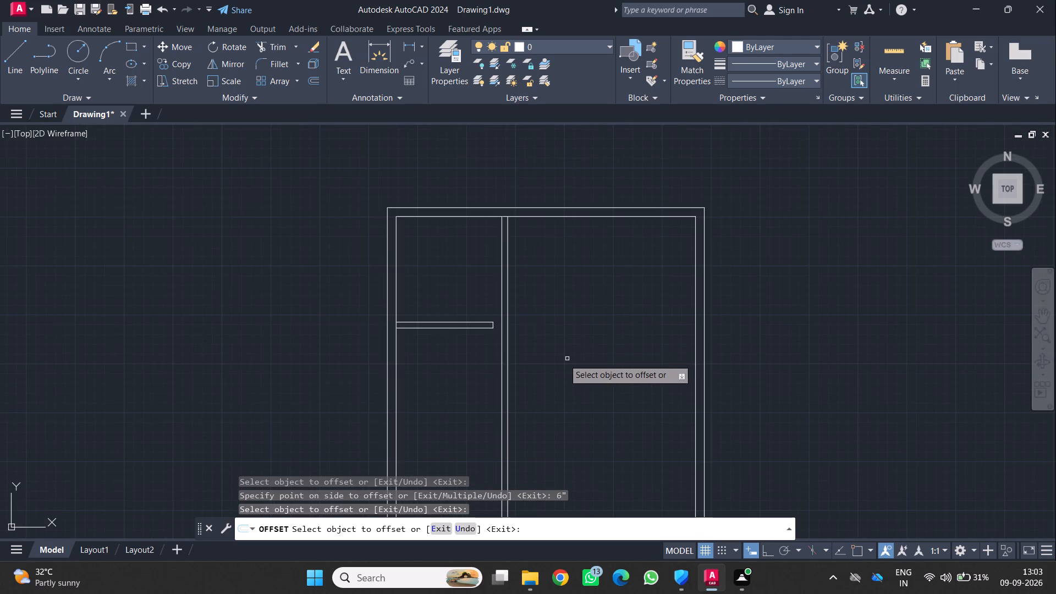
scroll(564, 359, up, 1)
click(903, 52)
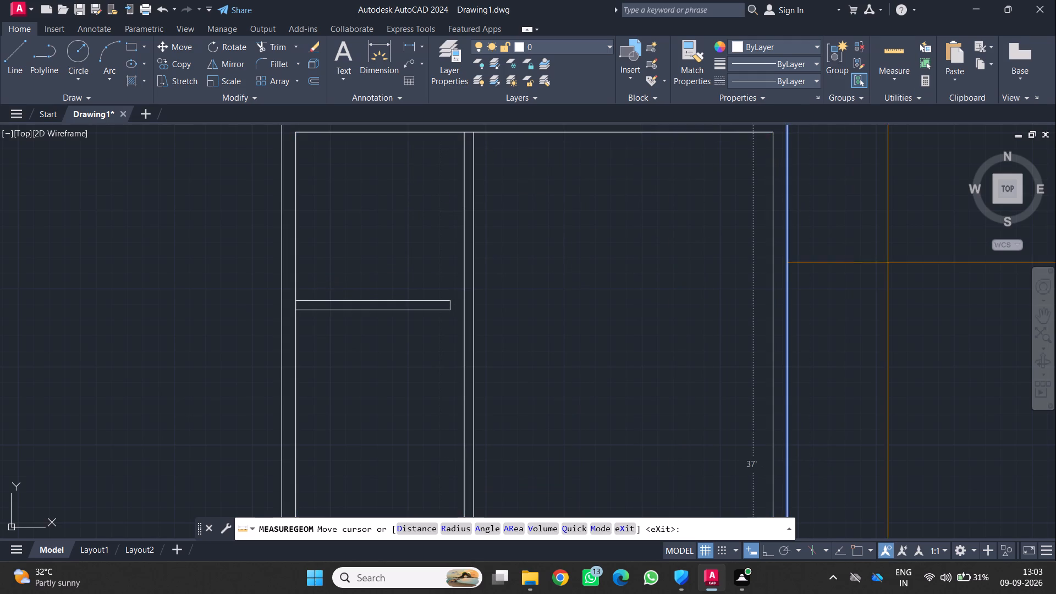
key(Escape)
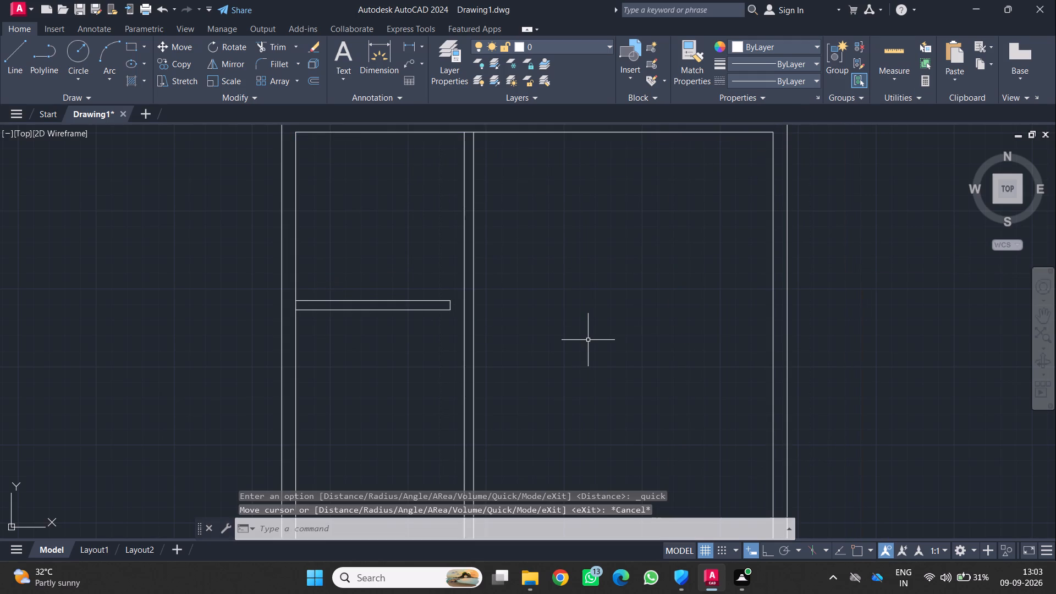
Offset the first vertical partition's right line 4'6" to the right.
scroll(566, 365, down, 2)
middle_drag(573, 367, 392, 384)
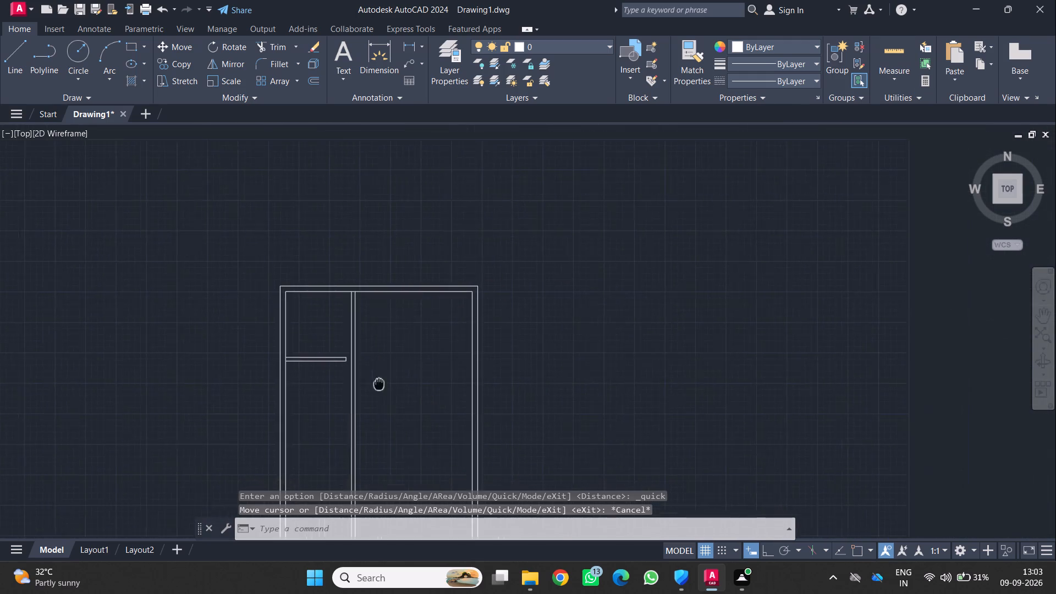
scroll(318, 383, up, 1)
middle_drag(317, 383, 268, 306)
scroll(267, 303, up, 1)
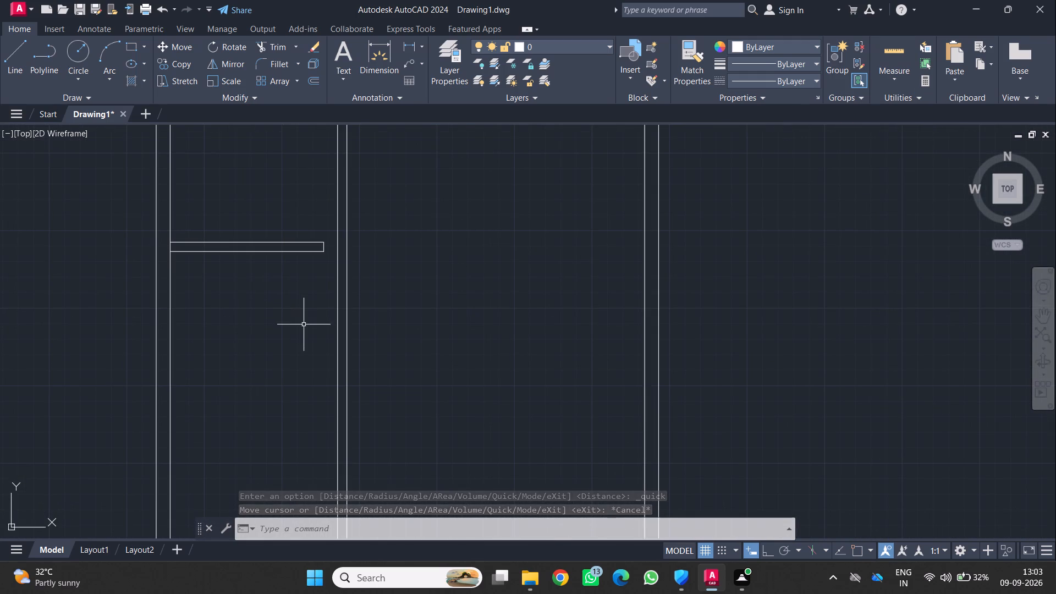
middle_drag(465, 146, 491, 202)
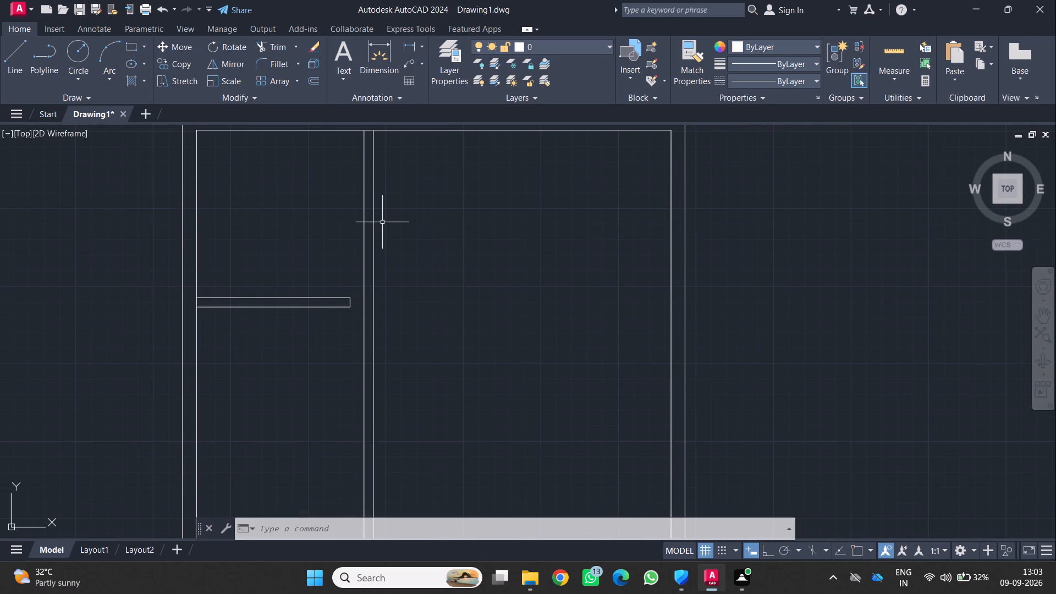
click(372, 205)
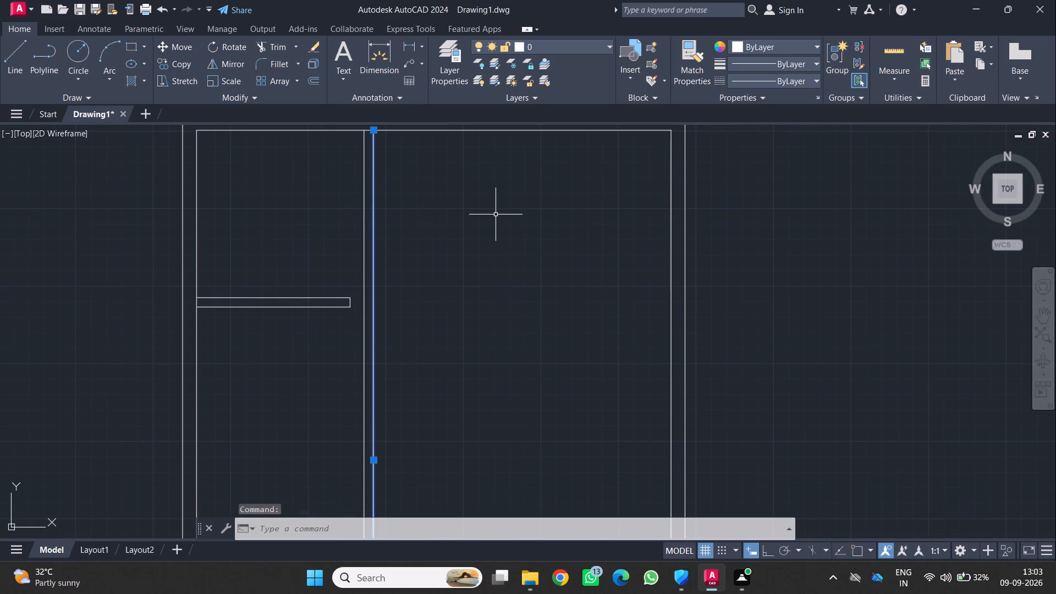
key(o)
key(Return)
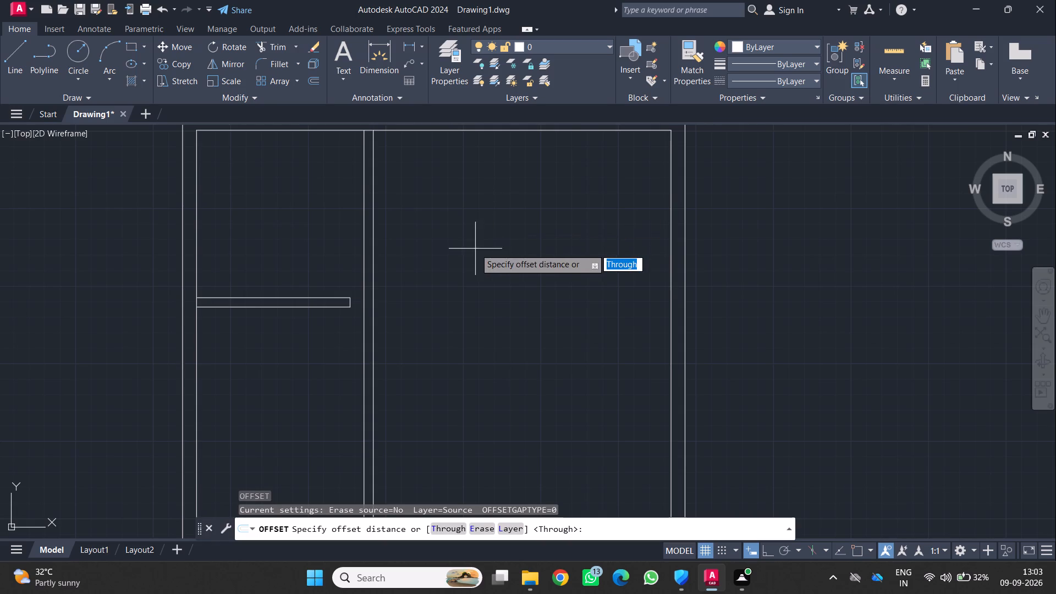
click(373, 245)
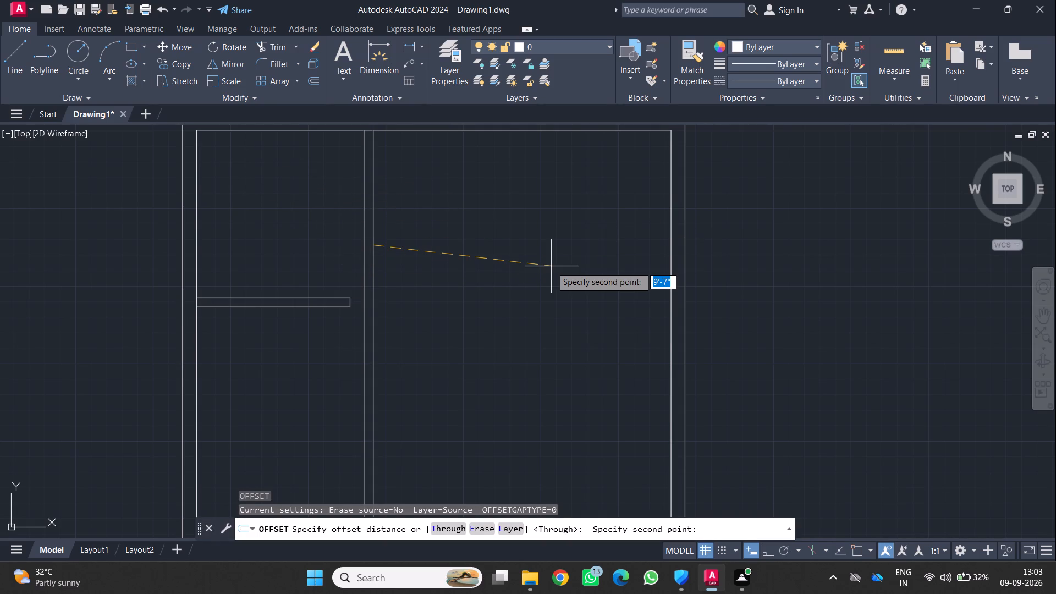
key(4)
text('6)
key(shift+quotedbl)
key(Return)
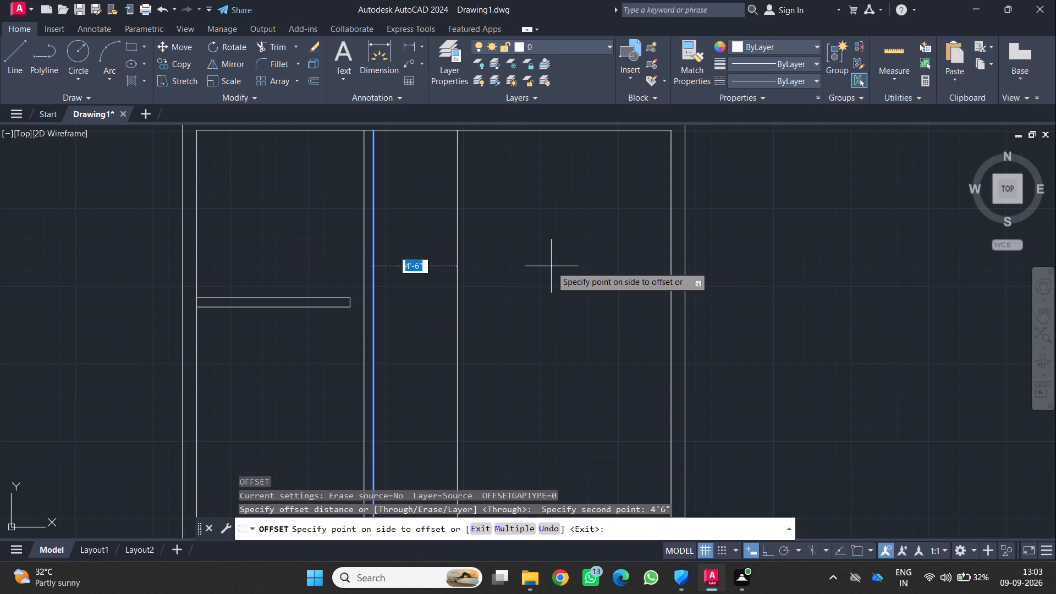
click(550, 277)
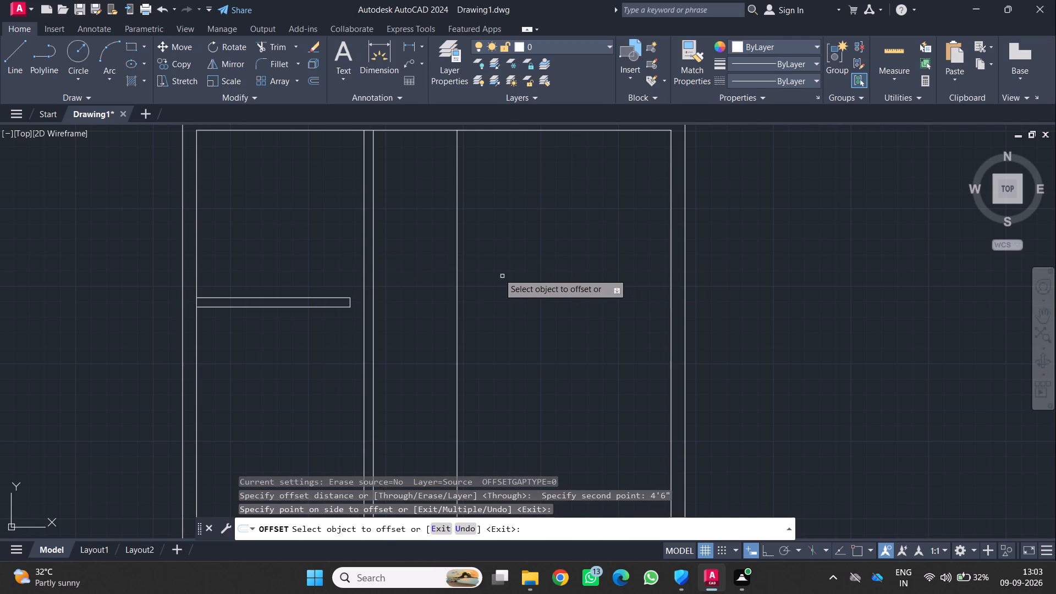
Offset the newest vertical line 6" to its right to form the second vertical partition.
click(455, 228)
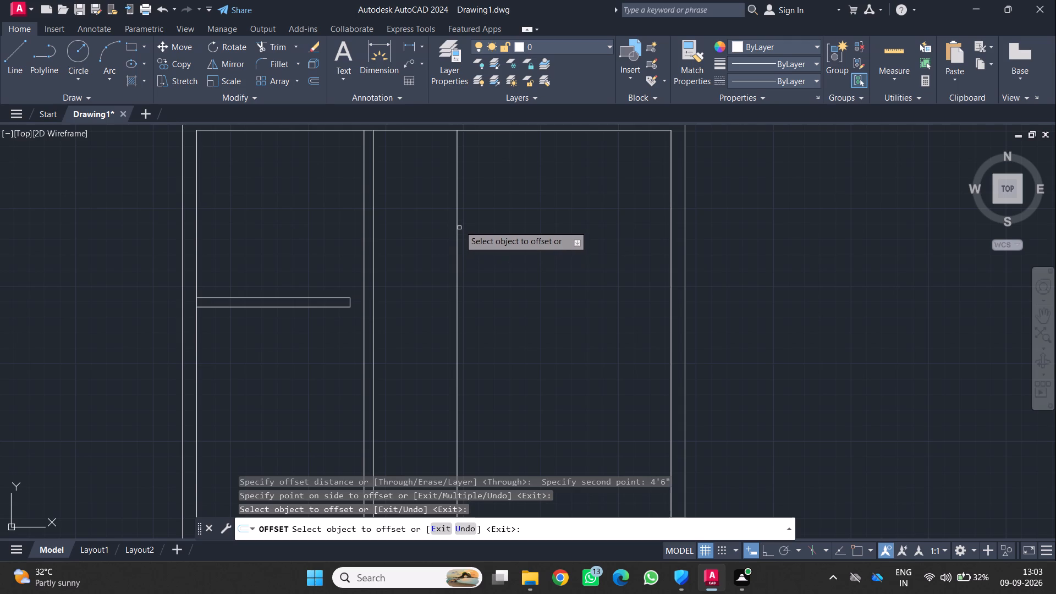
click(459, 224)
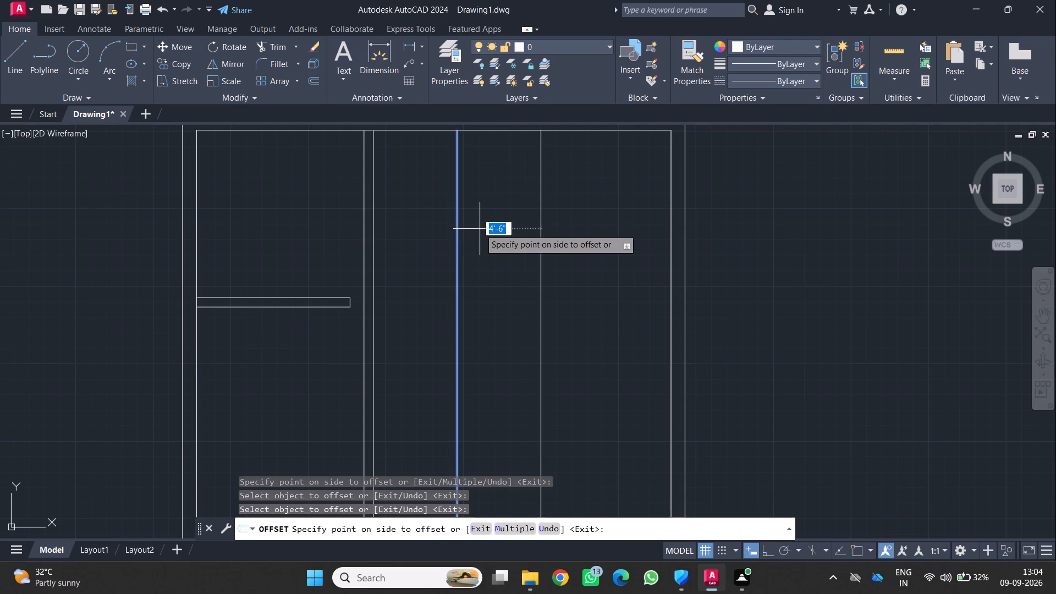
key(6)
key(shift+quotedbl)
key(Return)
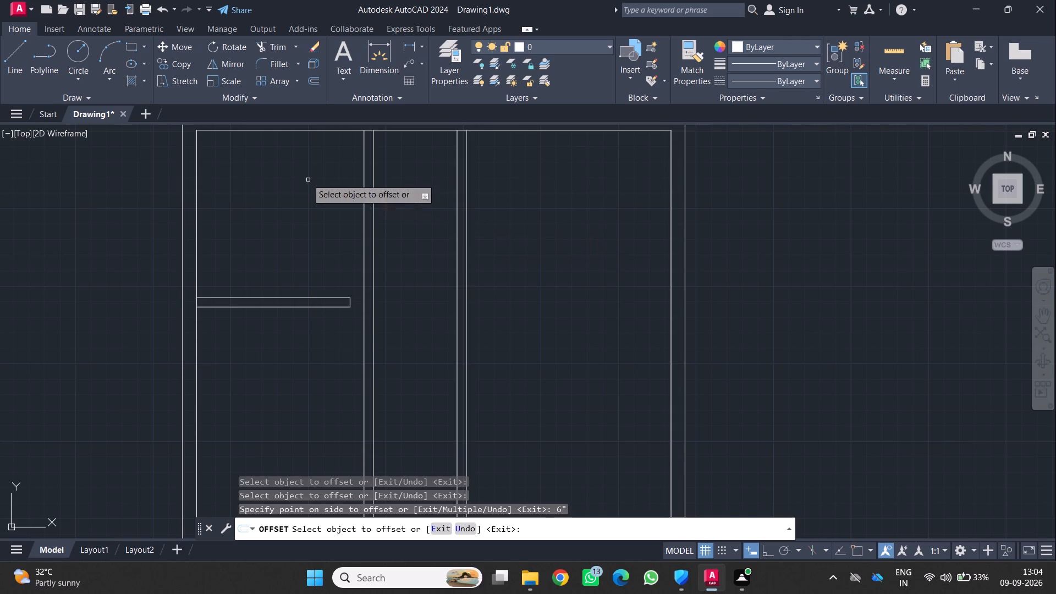
Quick-measure the spaces formed by the two vertical partitions across the whole plan.
scroll(522, 306, down, 3)
middle_drag(521, 305, 435, 200)
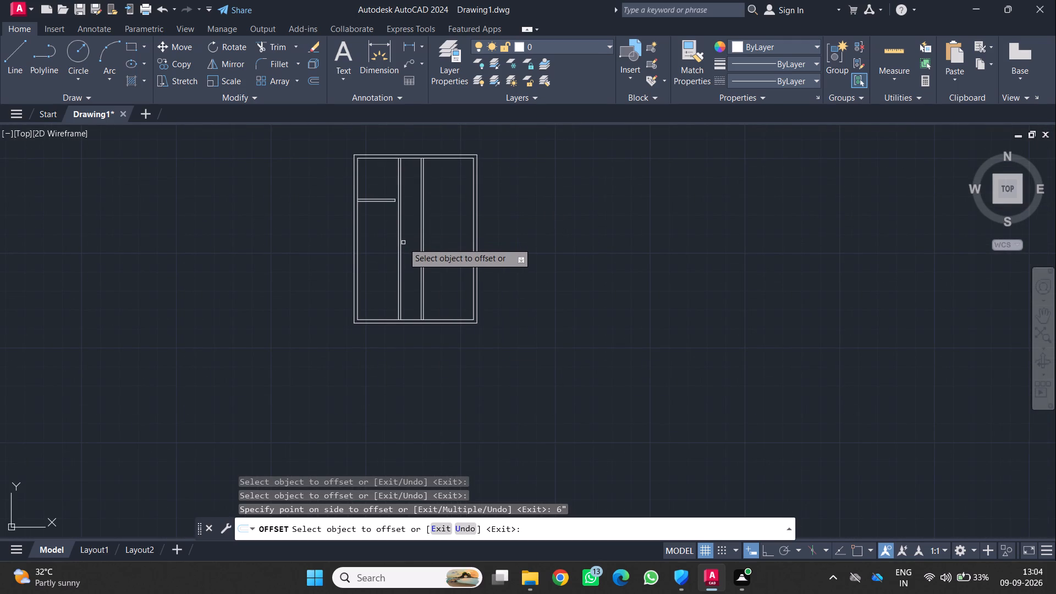
scroll(403, 243, up, 1)
middle_drag(458, 157, 458, 242)
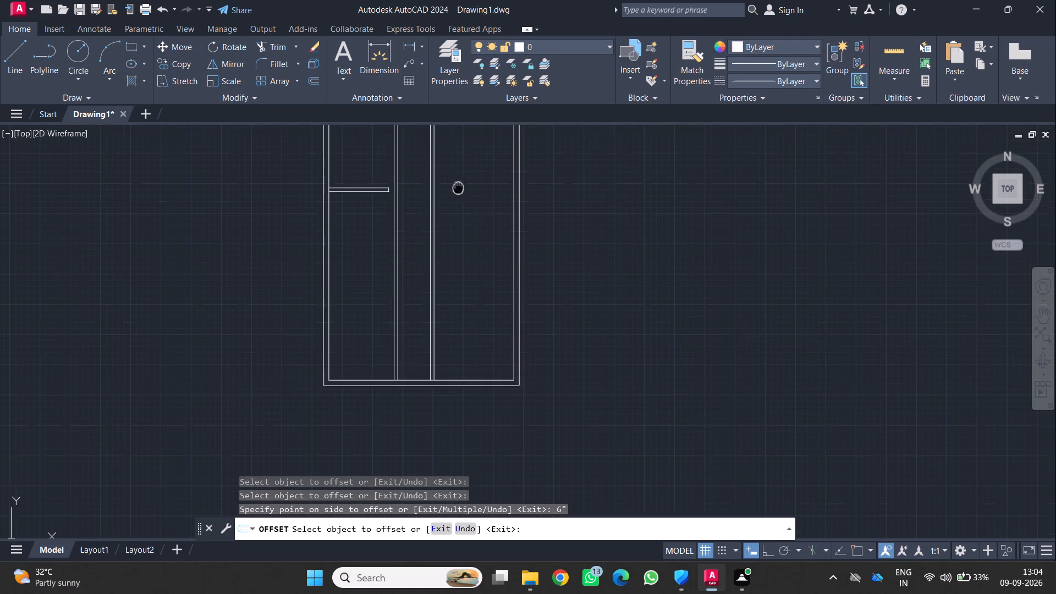
middle_drag(458, 242, 458, 254)
click(892, 44)
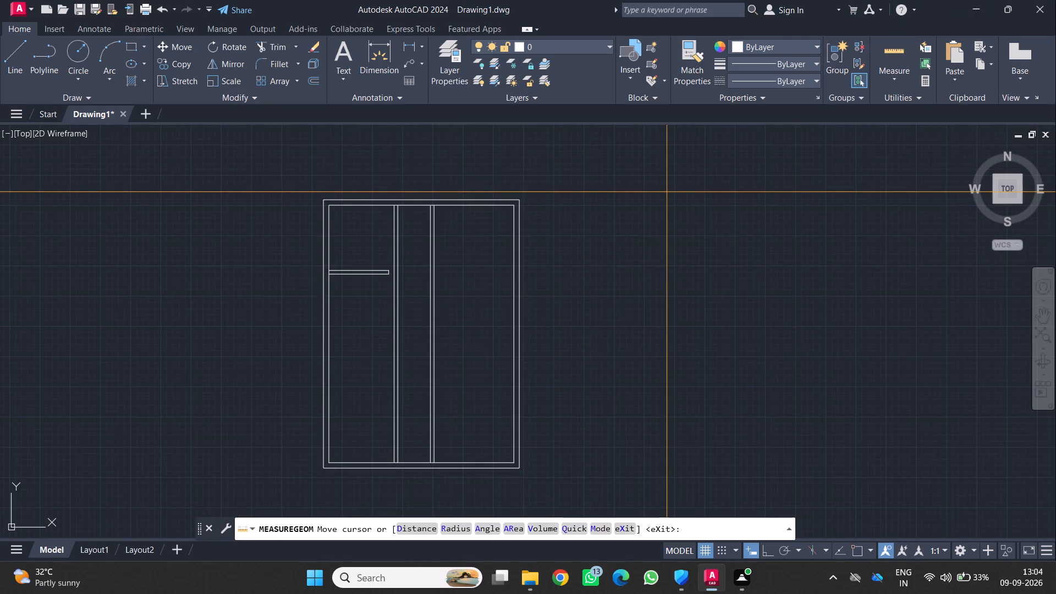
key(Escape)
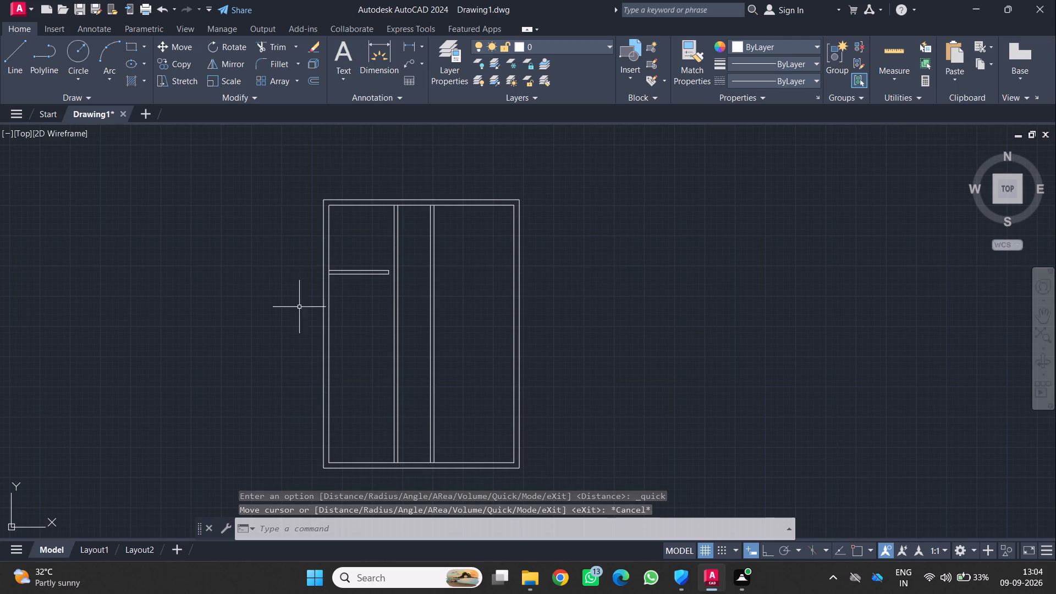
Extend both lines of the horizontal partition in the left room to meet the first vertical partition.
middle_drag(333, 309, 368, 320)
scroll(372, 312, up, 1)
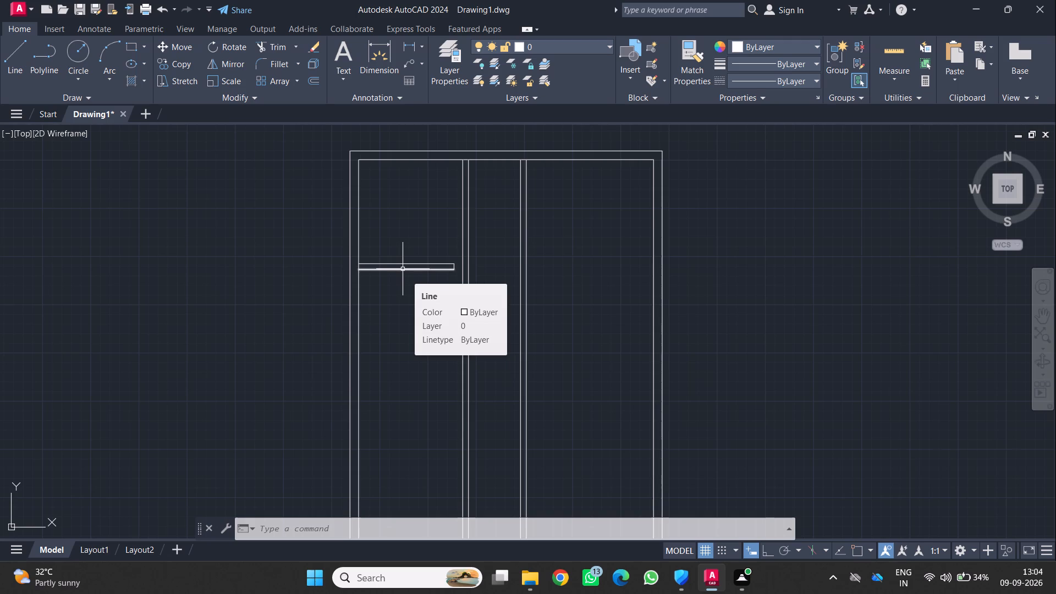
text(EX)
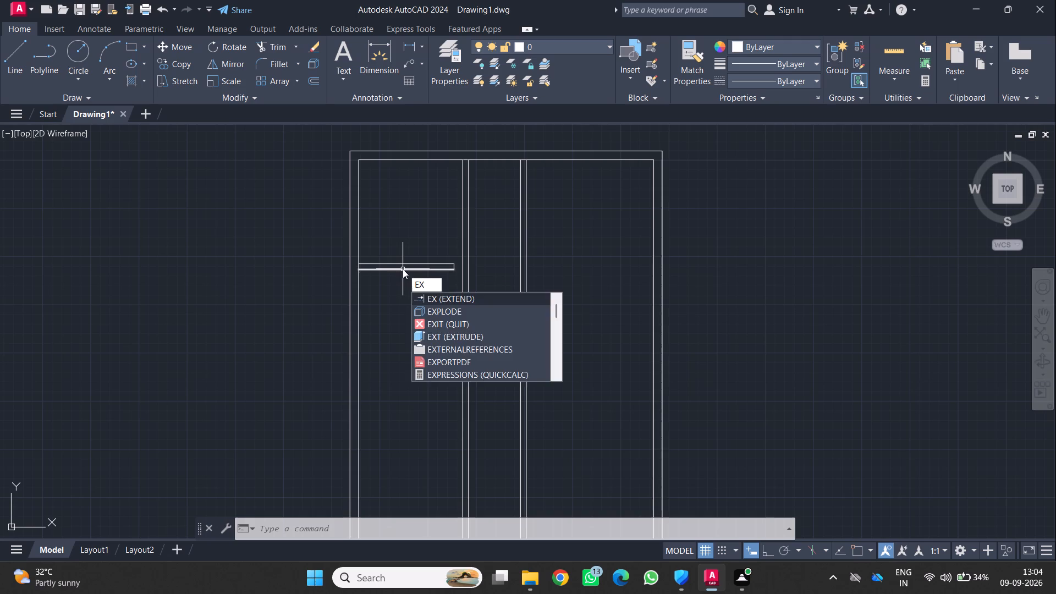
key(Return)
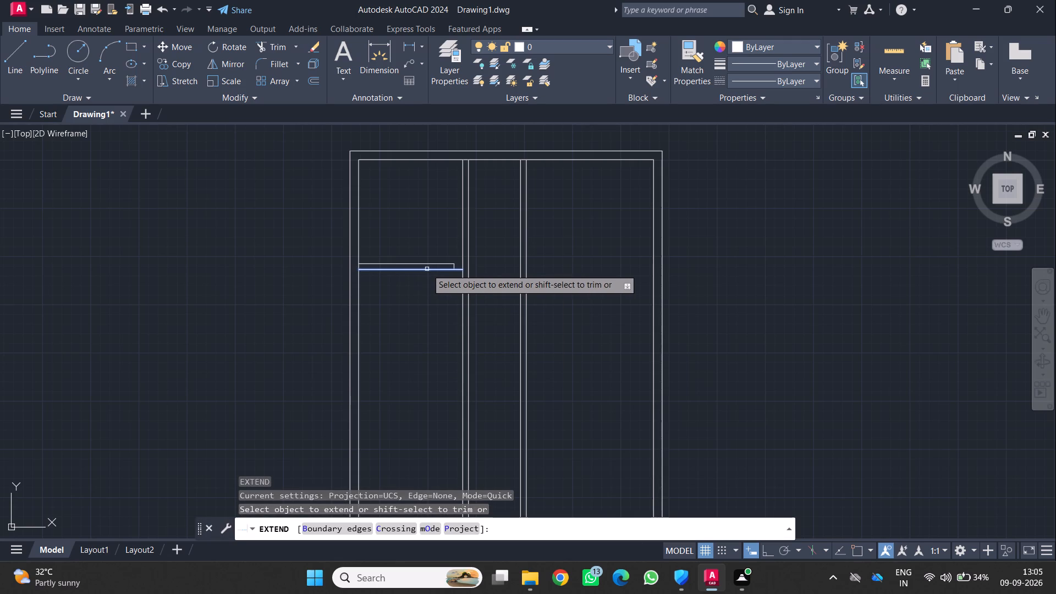
click(429, 268)
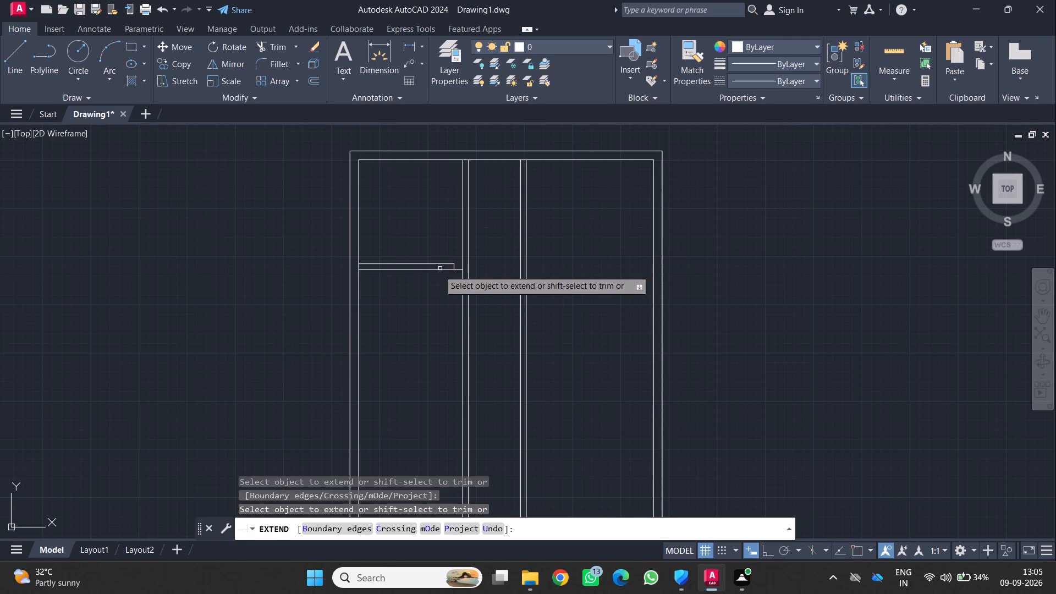
click(439, 266)
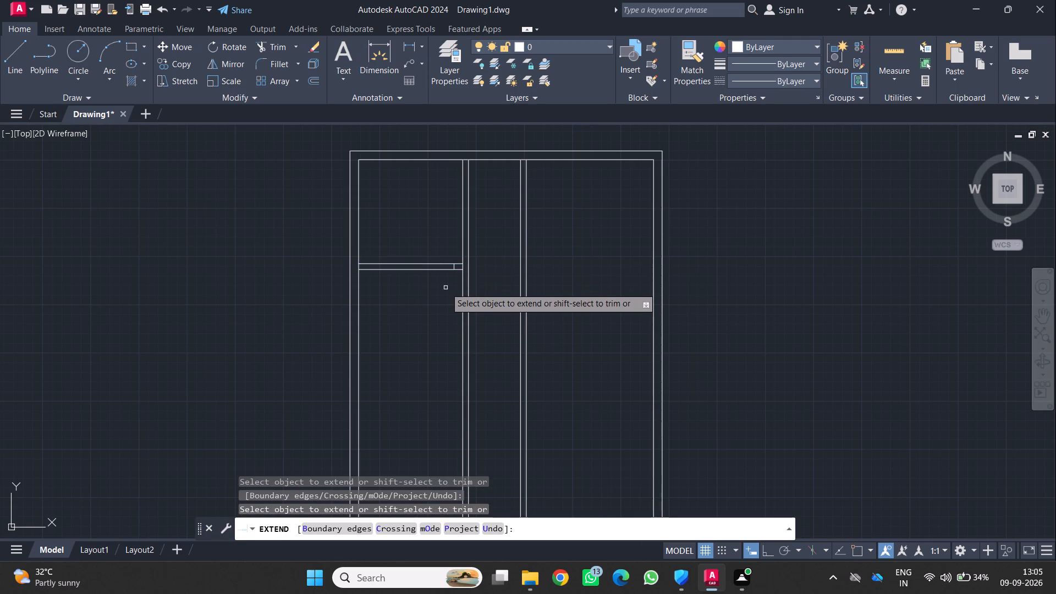
key(Escape)
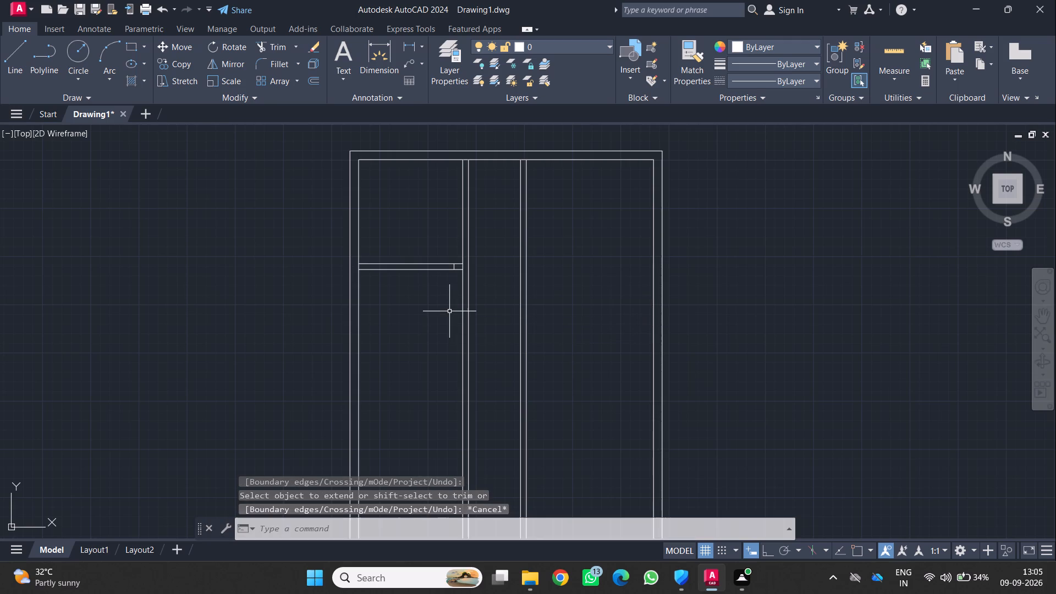
Trim away the short leftover end line between the extended horizontal partition lines.
scroll(477, 211, up, 2)
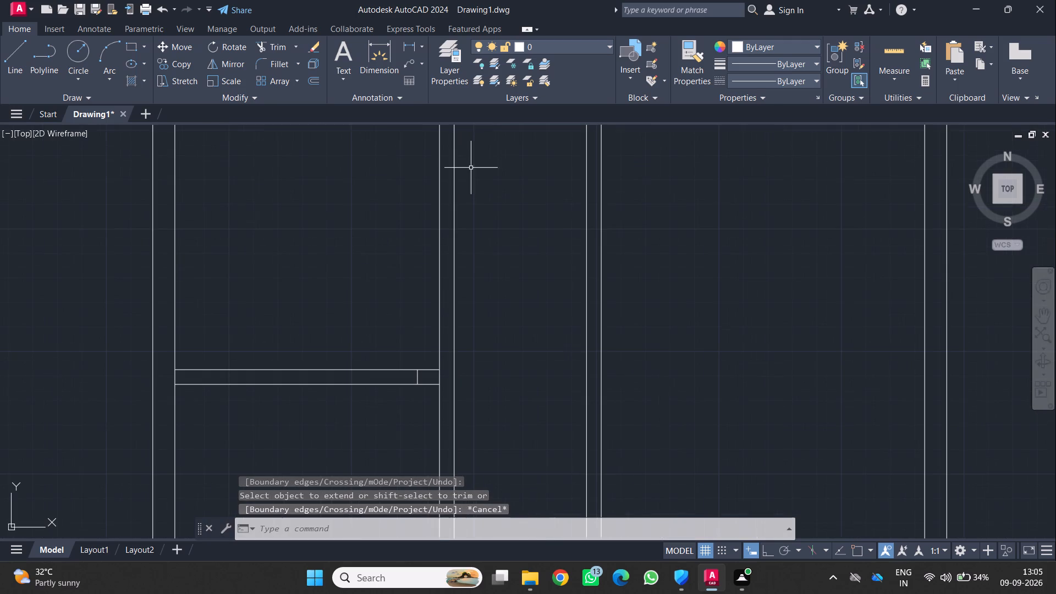
click(277, 46)
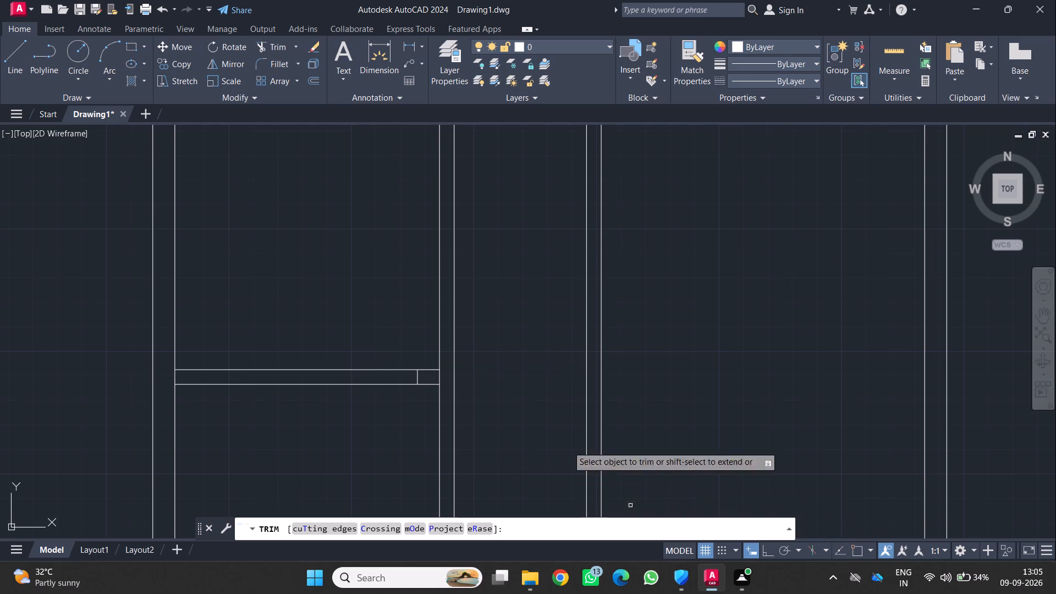
click(426, 375)
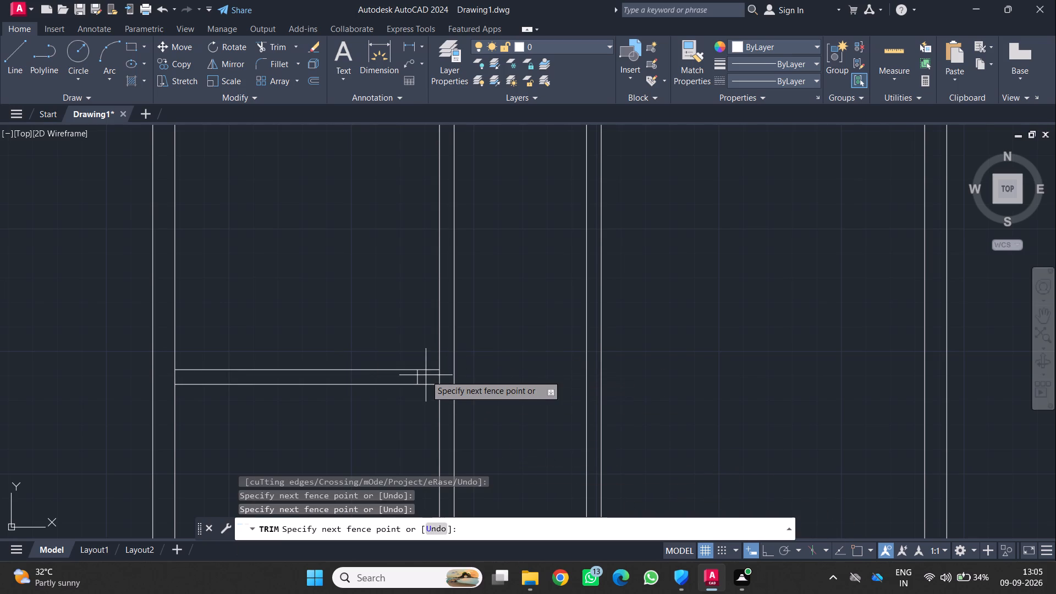
click(402, 376)
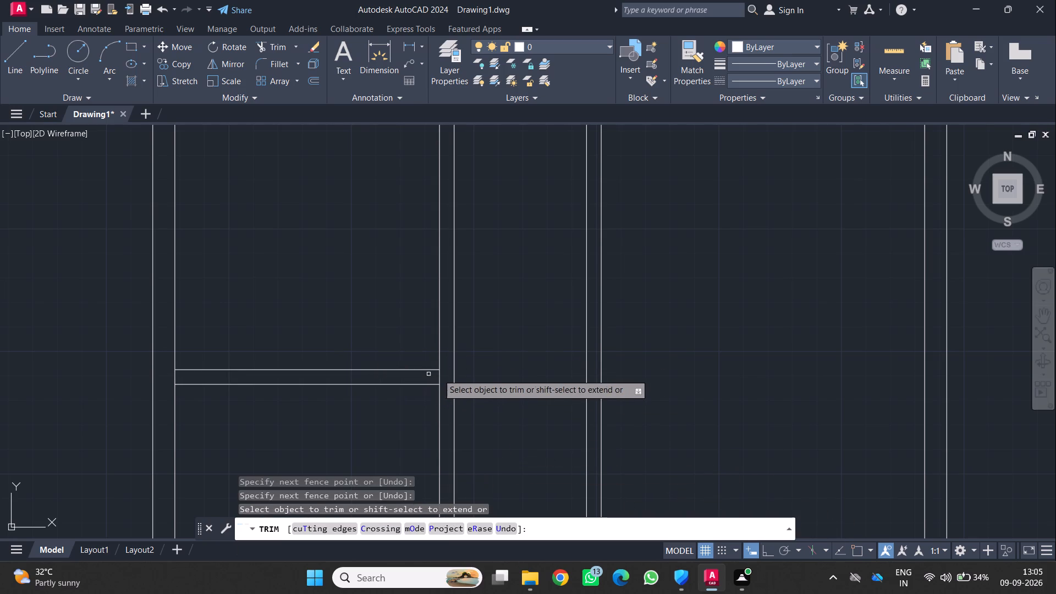
scroll(434, 380, down, 2)
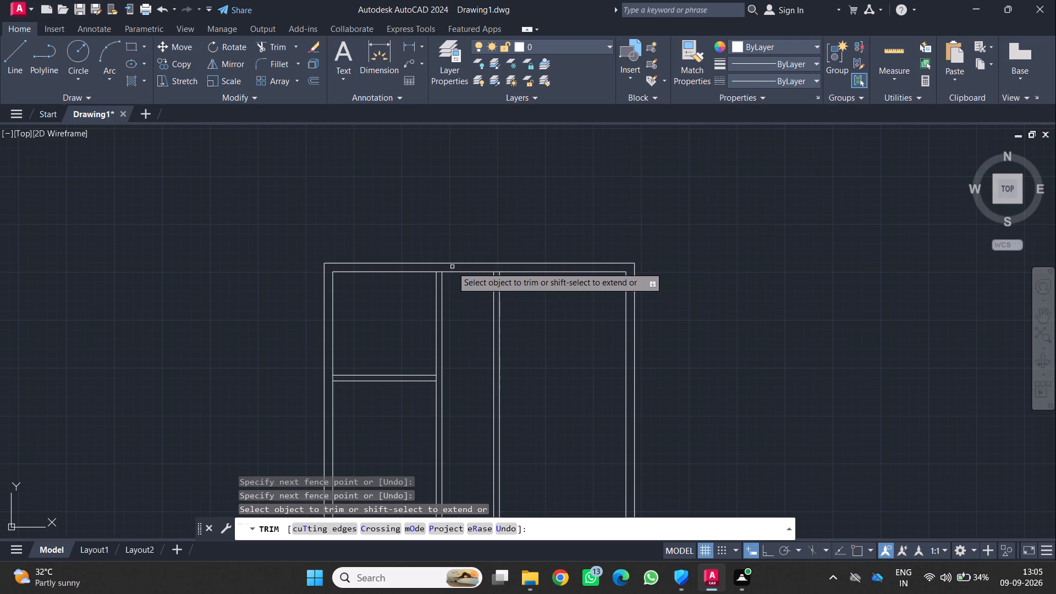
click(467, 274)
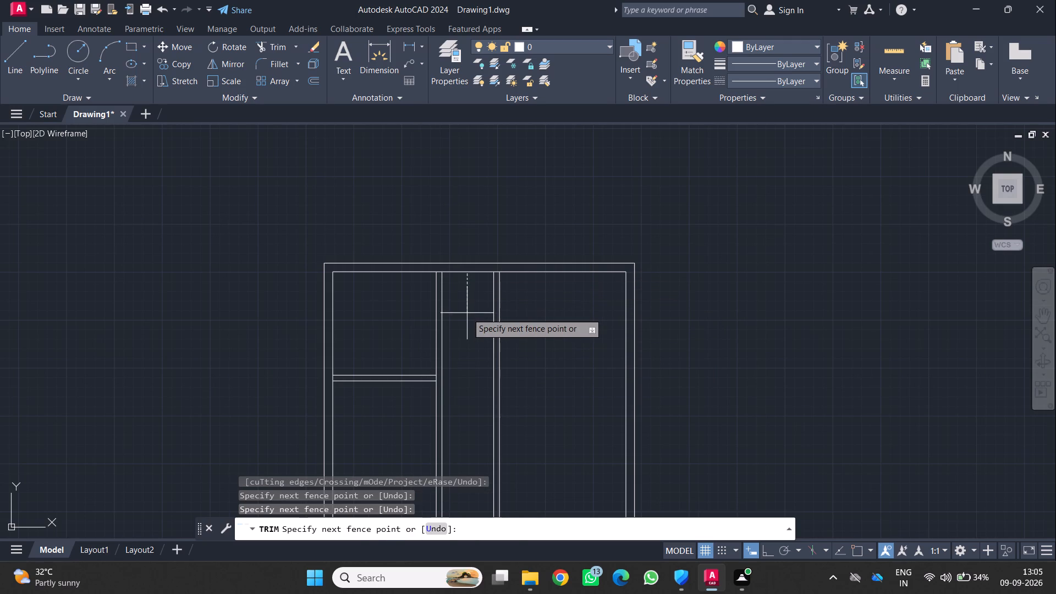
key(Escape)
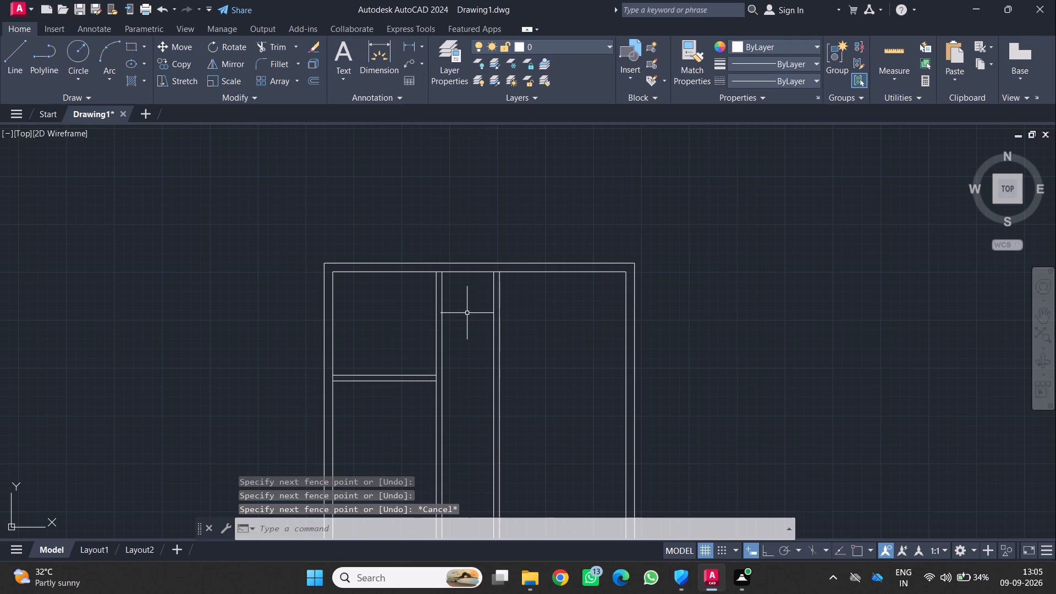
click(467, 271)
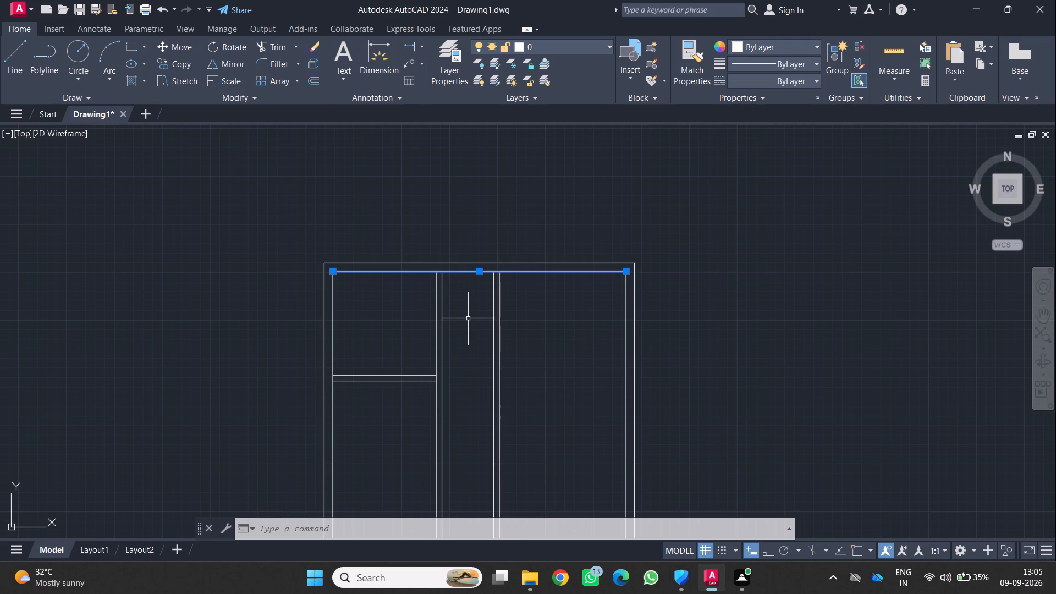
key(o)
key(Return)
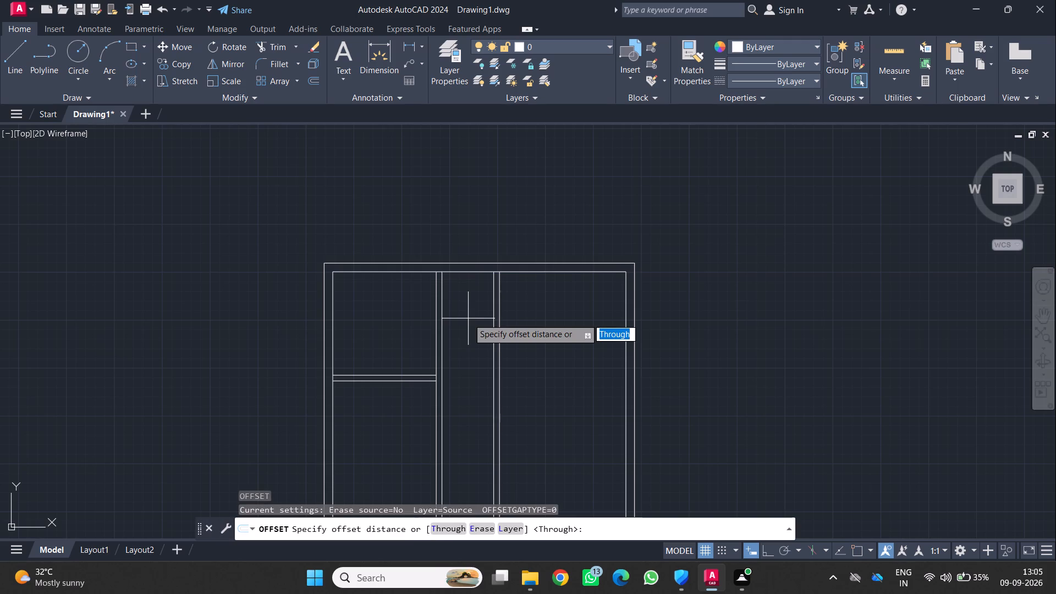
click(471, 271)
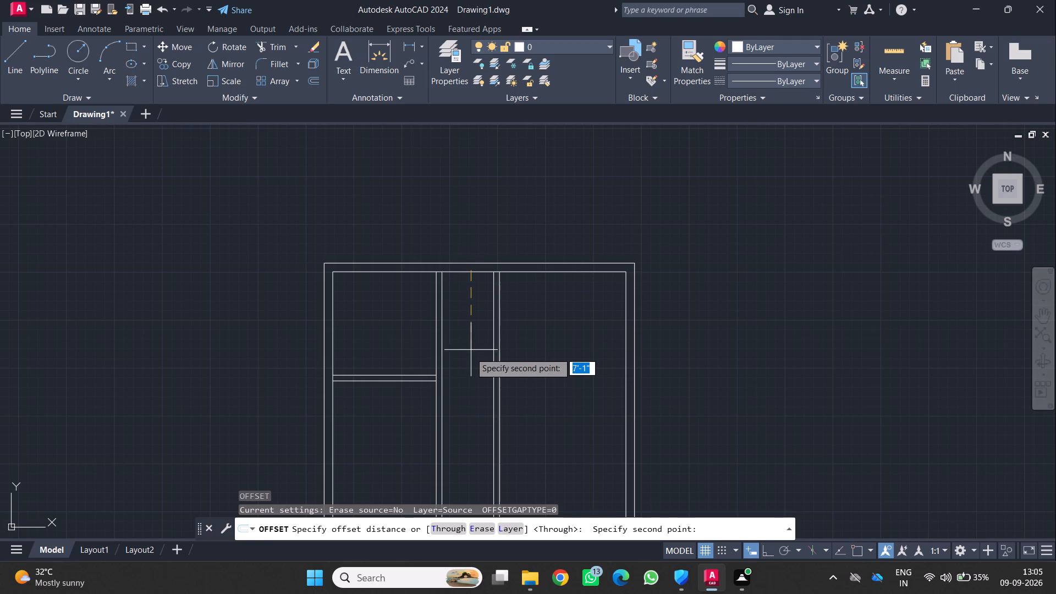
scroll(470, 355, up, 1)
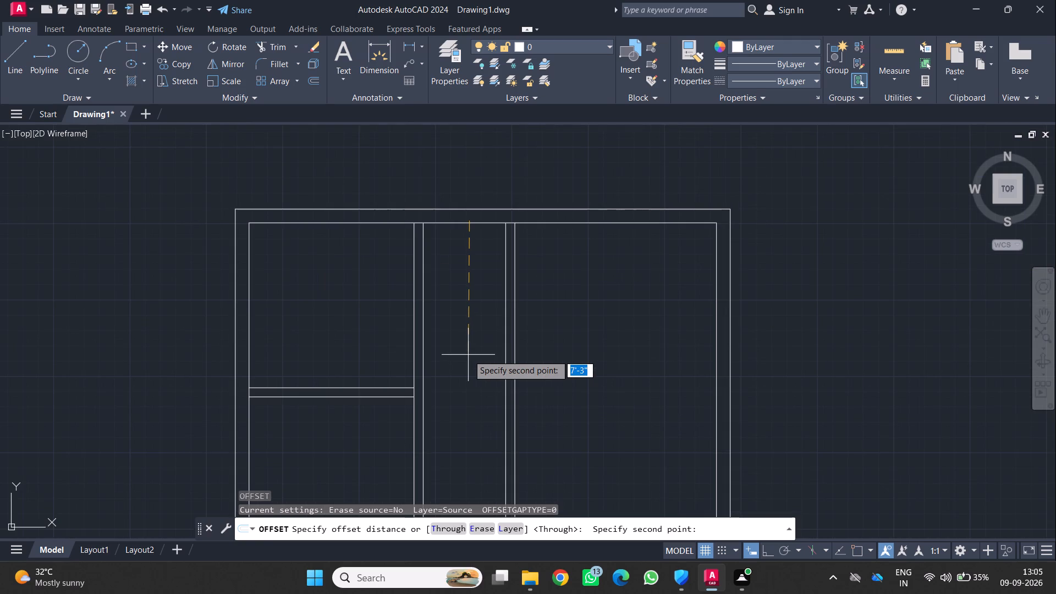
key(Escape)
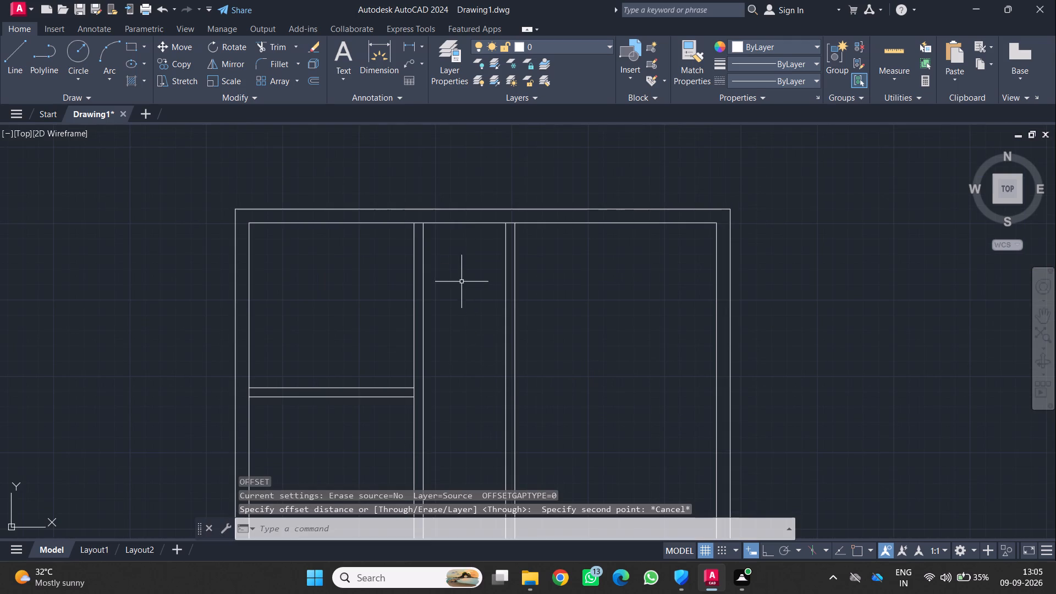
Offset the top outer wall's inner line 6'7" downward into the plan.
click(471, 224)
key(o)
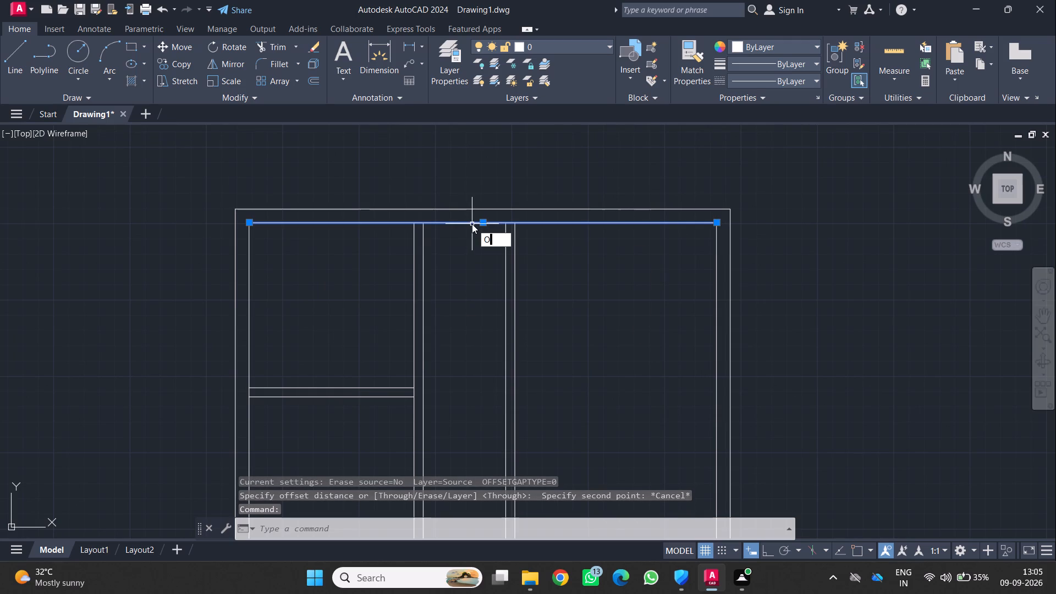
key(Return)
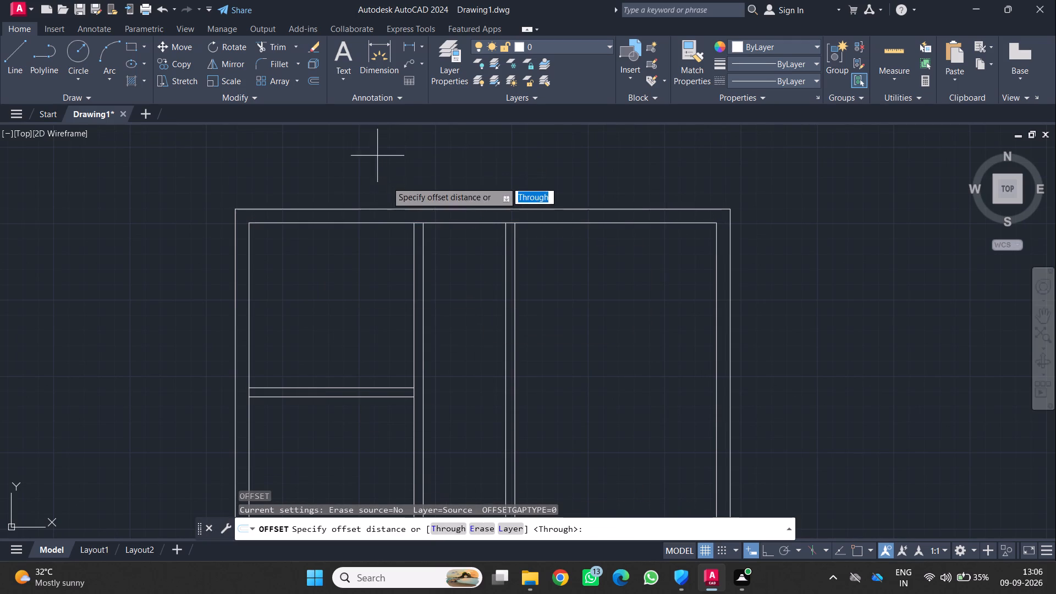
click(459, 223)
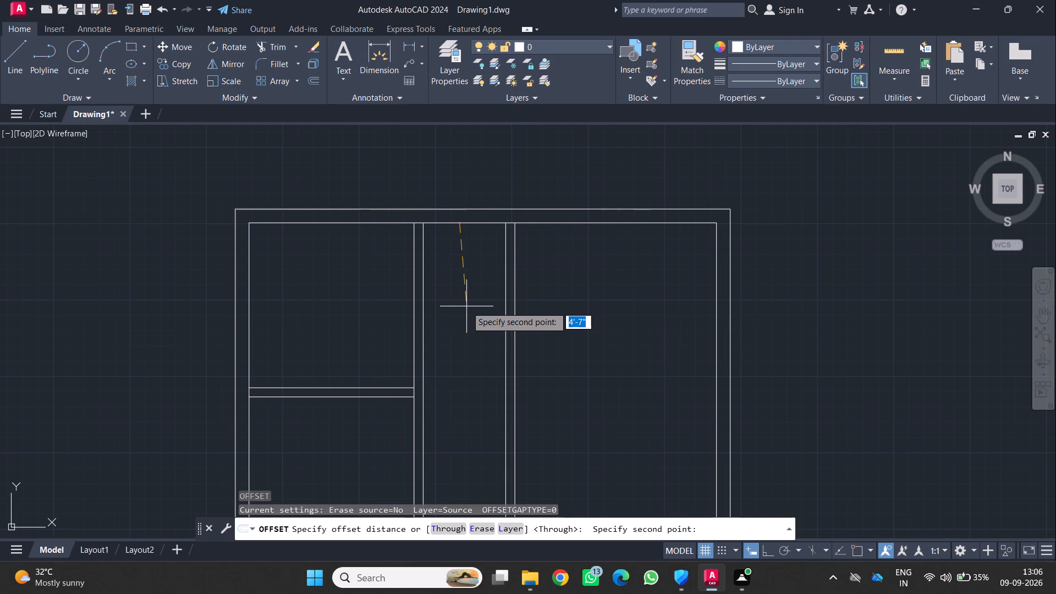
key(6)
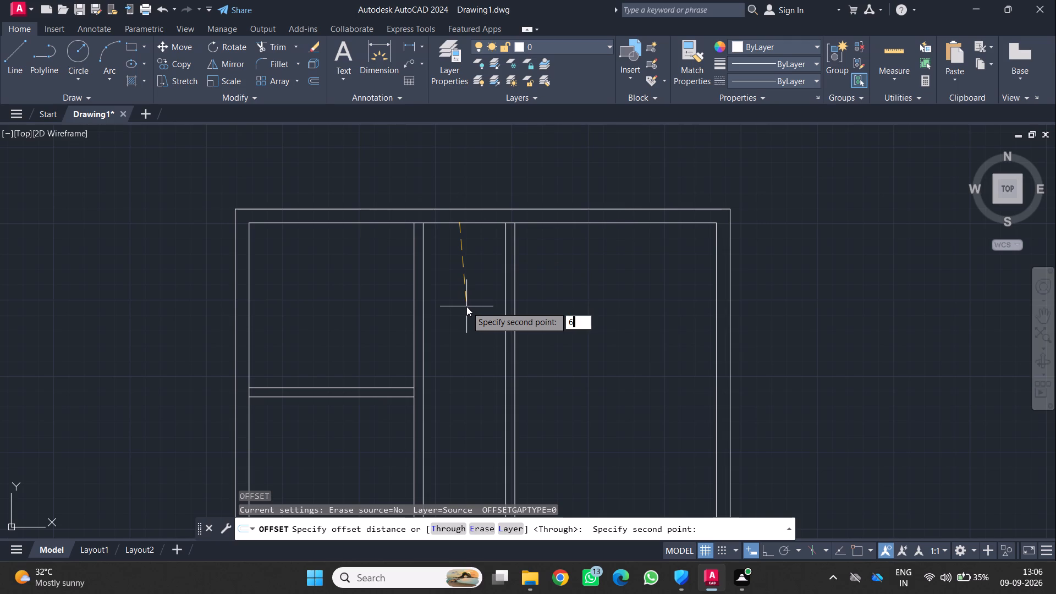
text('7)
key(shift+quotedbl)
key(Return)
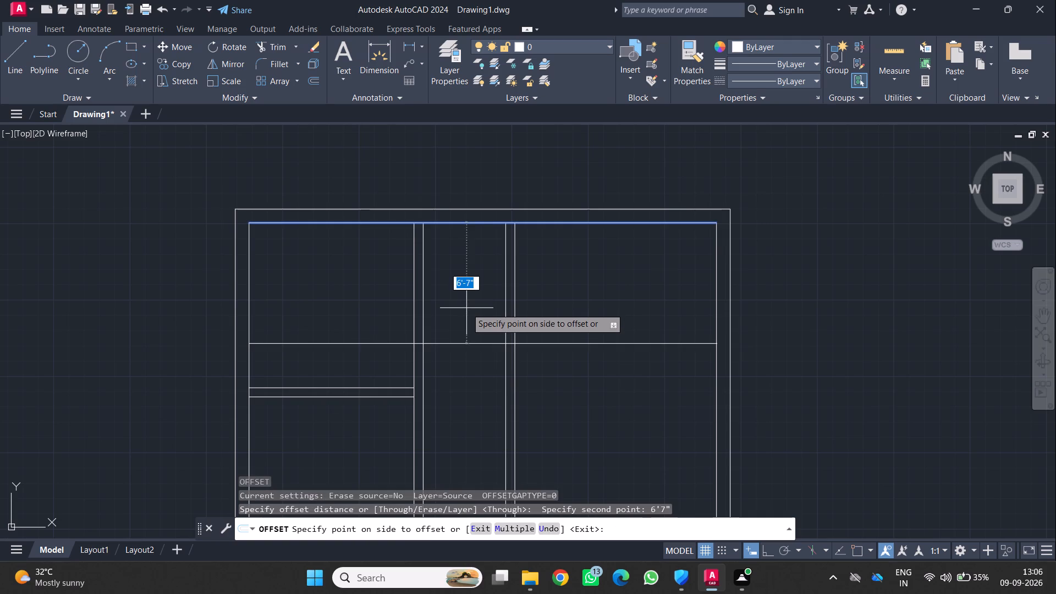
click(462, 313)
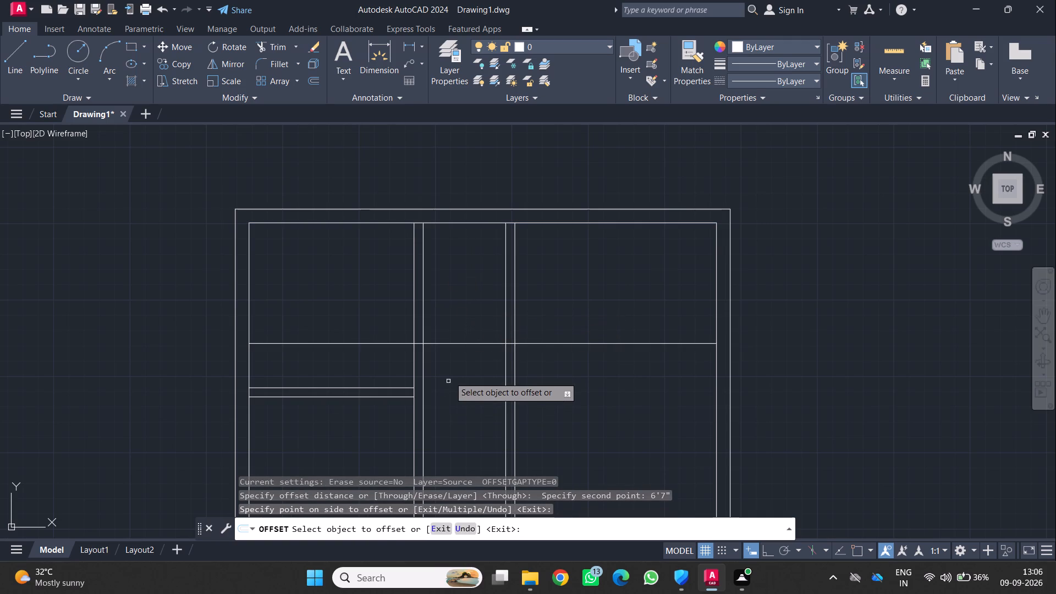
Offset the new horizontal line 6" downward to form a second horizontal partition.
click(464, 344)
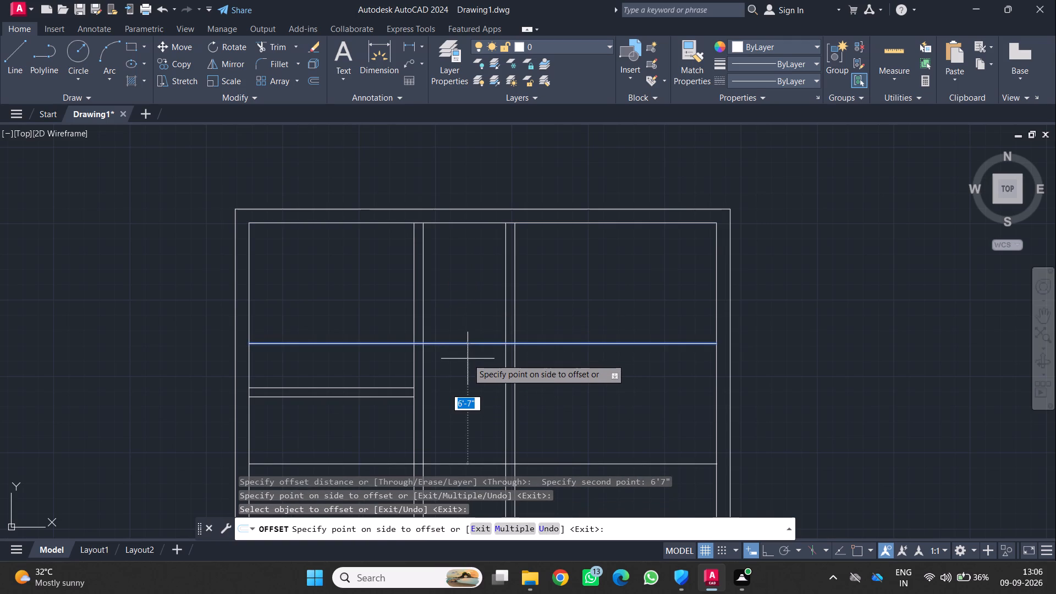
key(6)
key(shift+quotedbl)
key(Return)
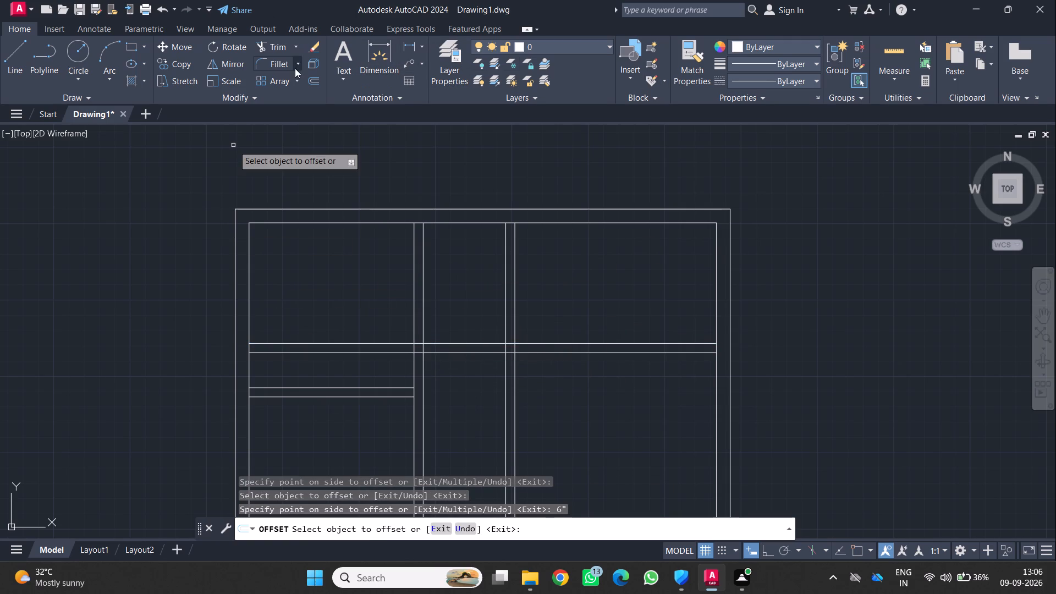
Trim the new horizontal partition lines out of the left room and the first vertical partition's thickness.
click(277, 42)
click(329, 255)
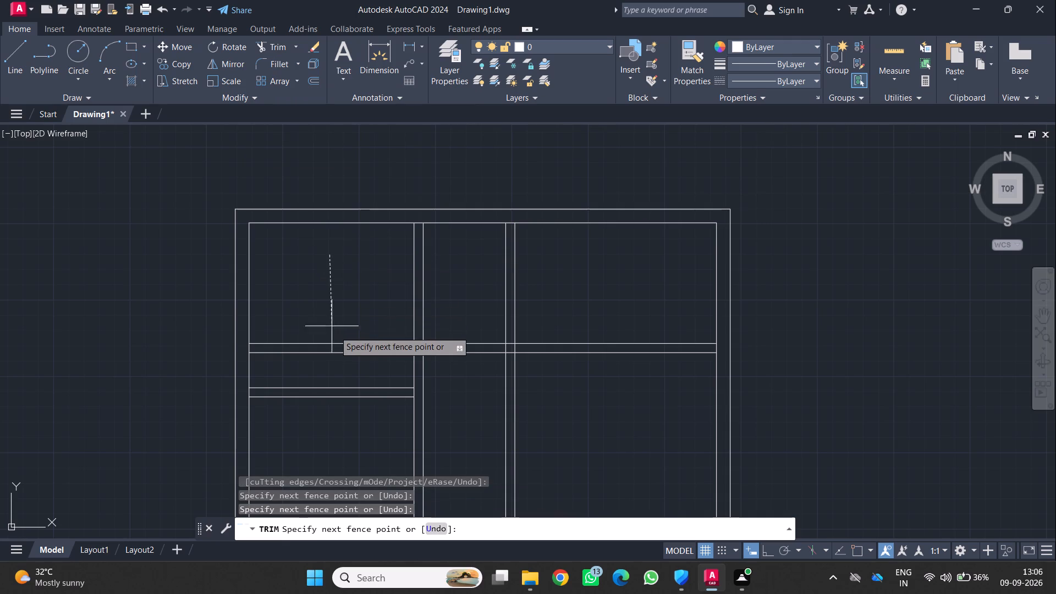
click(356, 361)
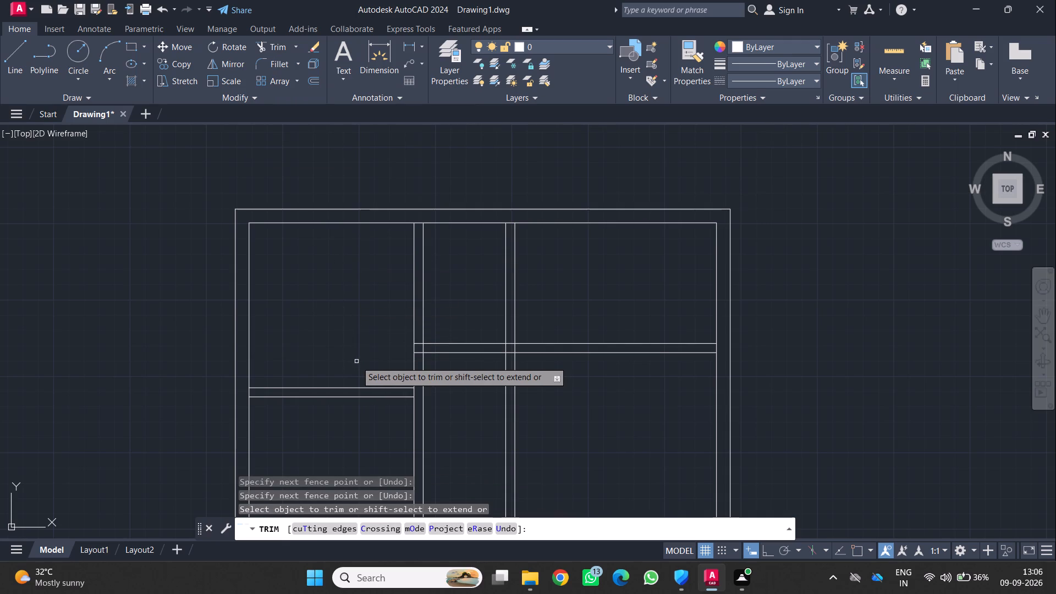
scroll(426, 350, up, 2)
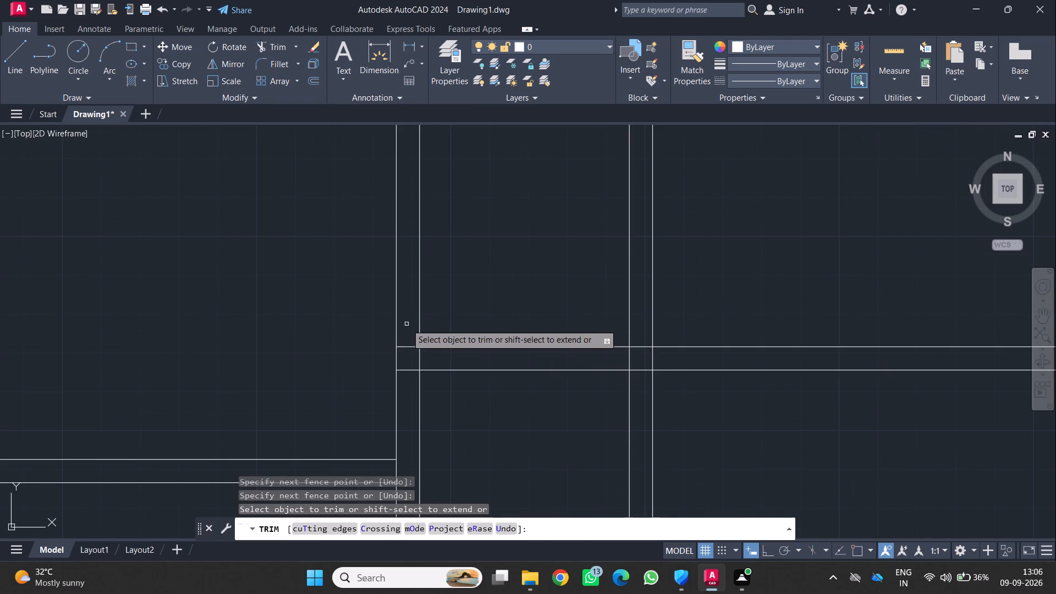
click(406, 323)
click(408, 384)
Trim the new horizontal partition lines out of the second vertical partition's thickness and the right room, keeping only the middle-bay portion.
scroll(401, 367, down, 2)
middle_drag(399, 366, 309, 305)
scroll(309, 305, up, 1)
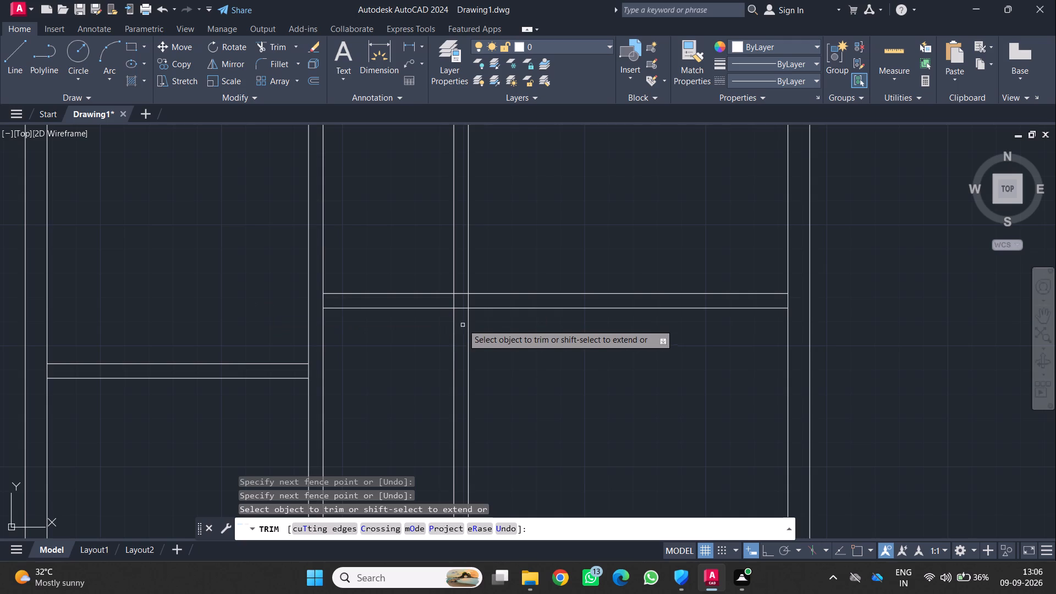
scroll(450, 306, up, 1)
click(464, 271)
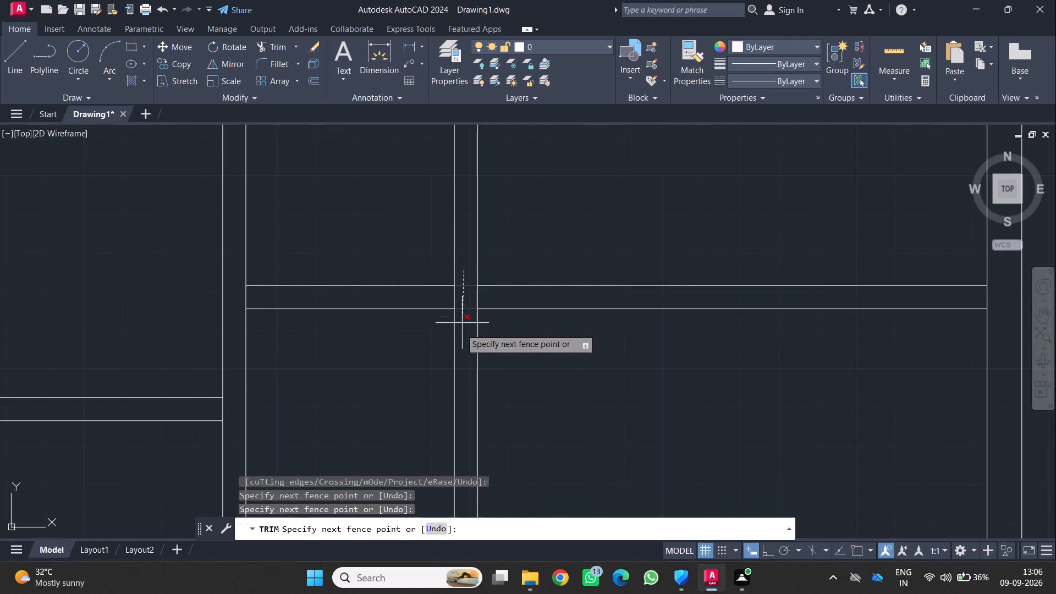
click(463, 343)
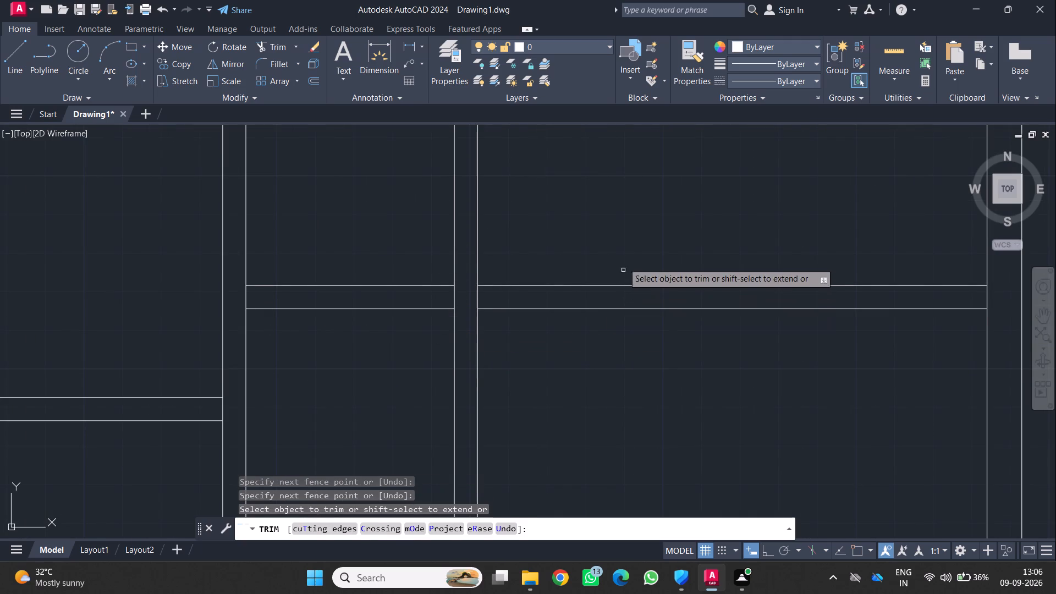
drag(624, 246, 625, 264)
drag(656, 425, 658, 412)
scroll(657, 411, down, 5)
scroll(652, 409, up, 1)
middle_drag(652, 409, 581, 191)
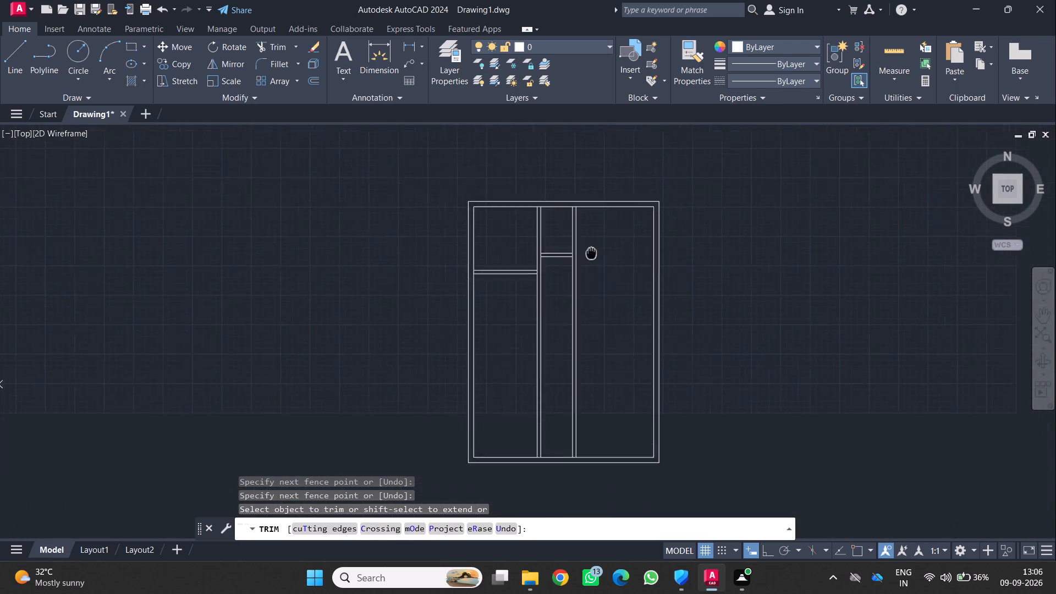
Offset the top outer wall's inner line 11' downward into the plan.
middle_drag(581, 191, 581, 185)
scroll(581, 185, up, 1)
middle_drag(543, 245, 536, 487)
scroll(536, 486, down, 1)
middle_drag(535, 487, 512, 359)
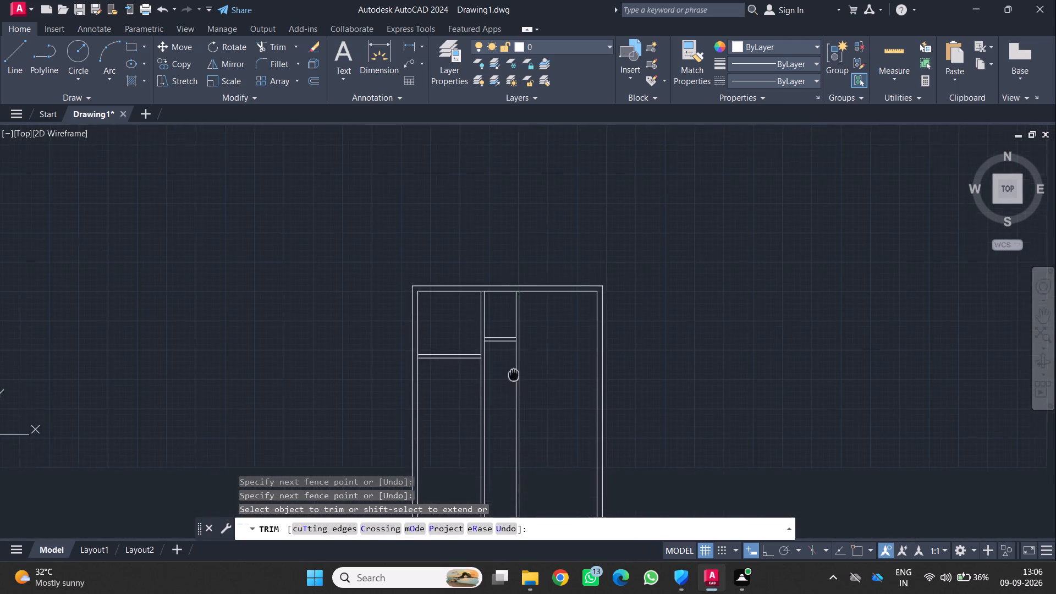
middle_drag(512, 359, 512, 357)
scroll(512, 357, up, 1)
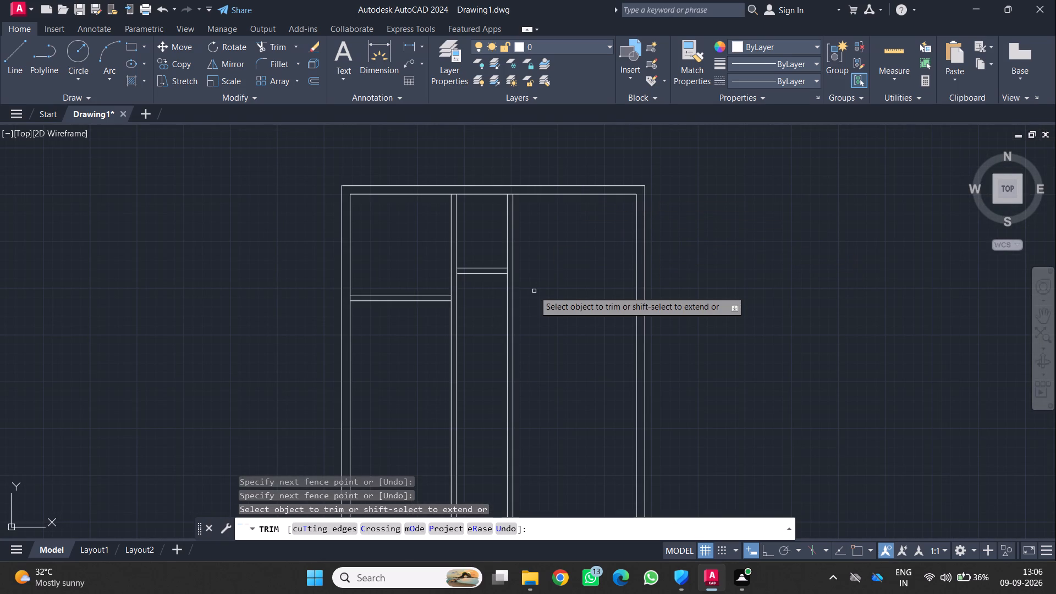
key(Escape)
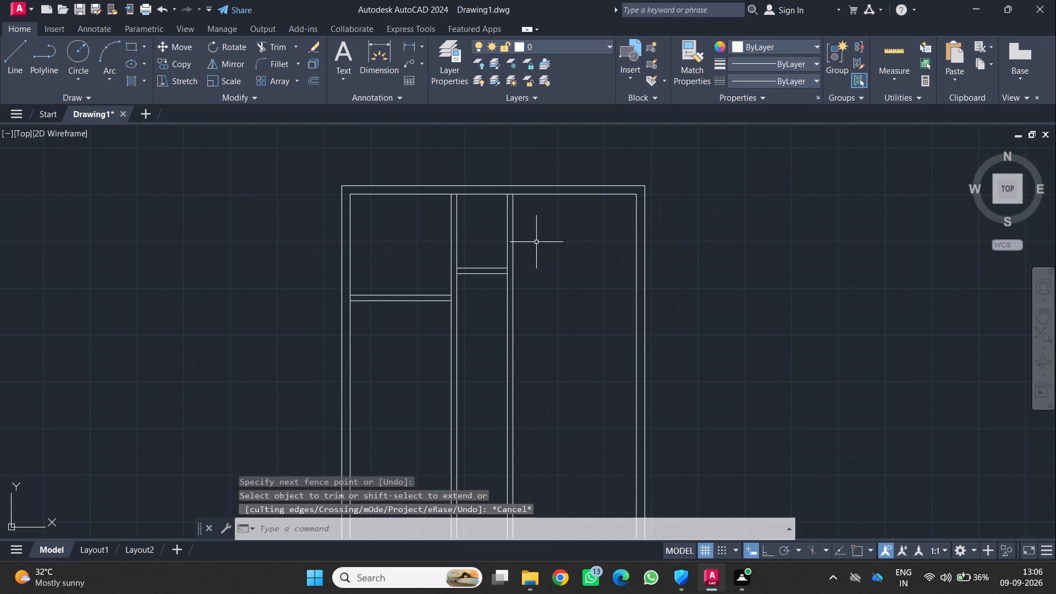
click(602, 195)
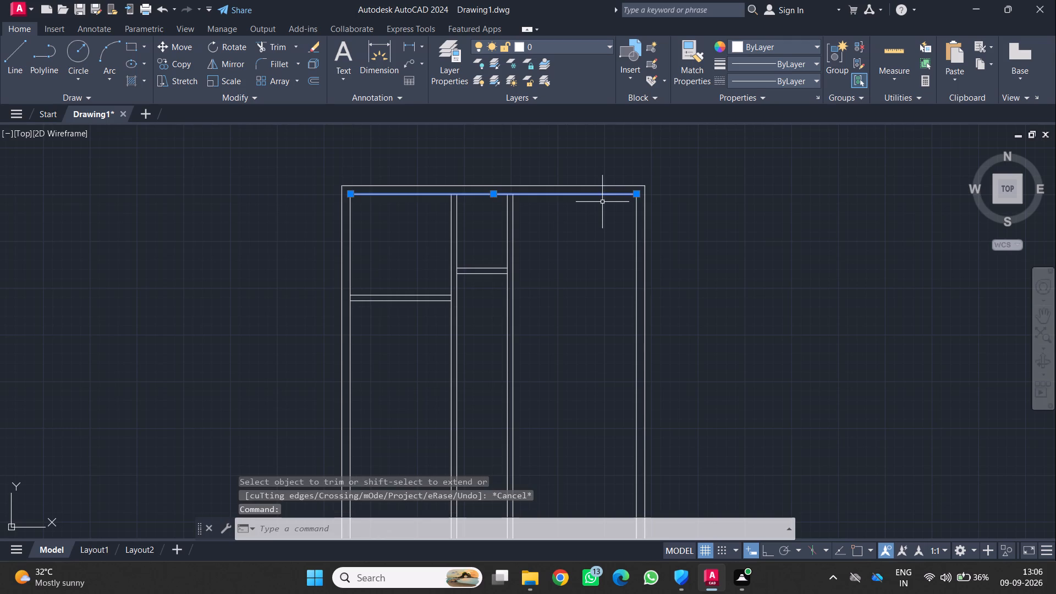
key(o)
key(Return)
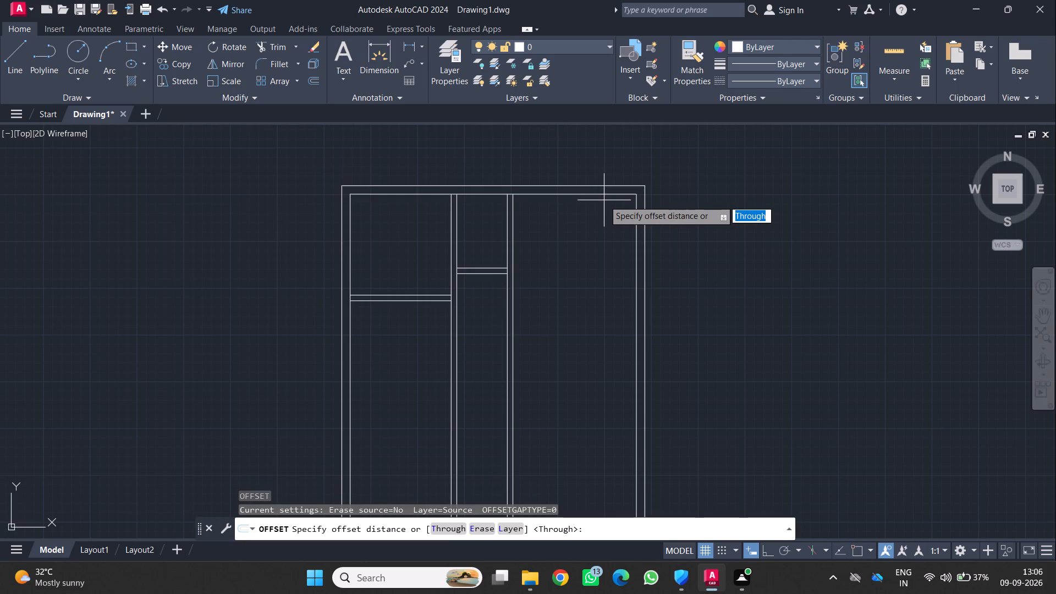
click(598, 195)
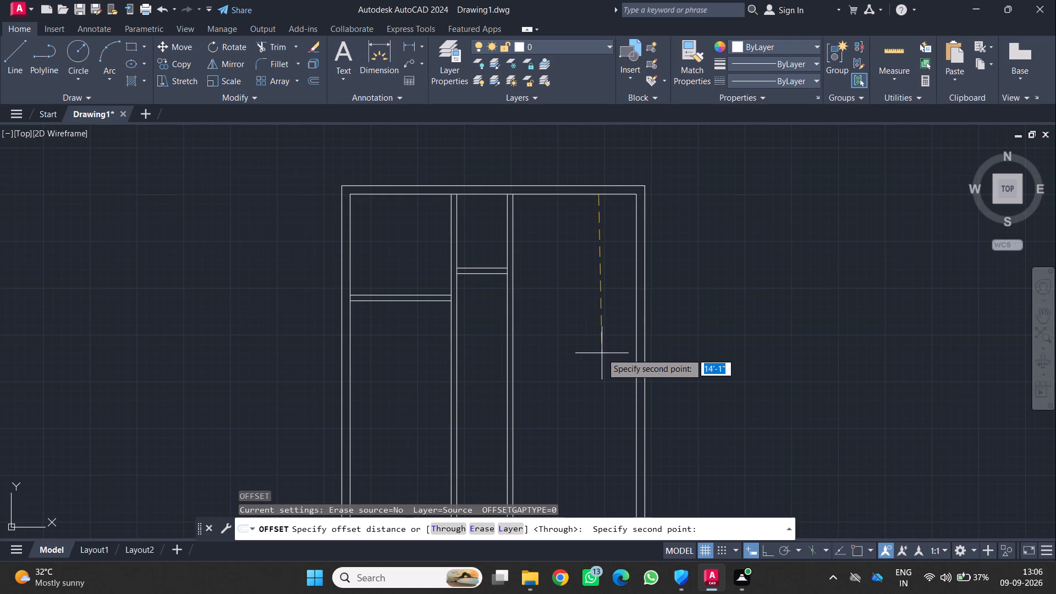
text(11)
key(apostrophe)
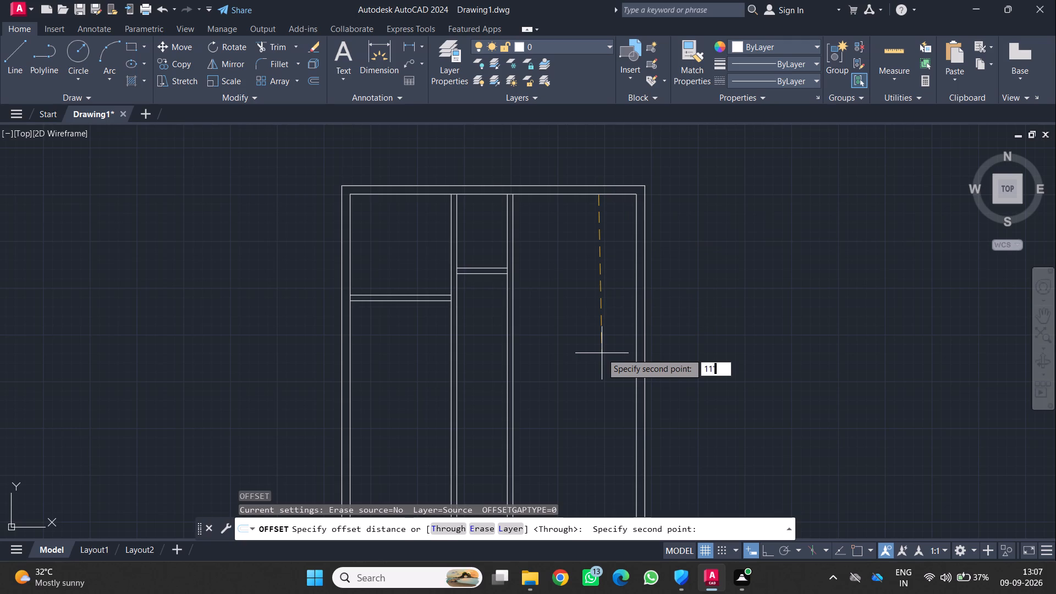
key(Return)
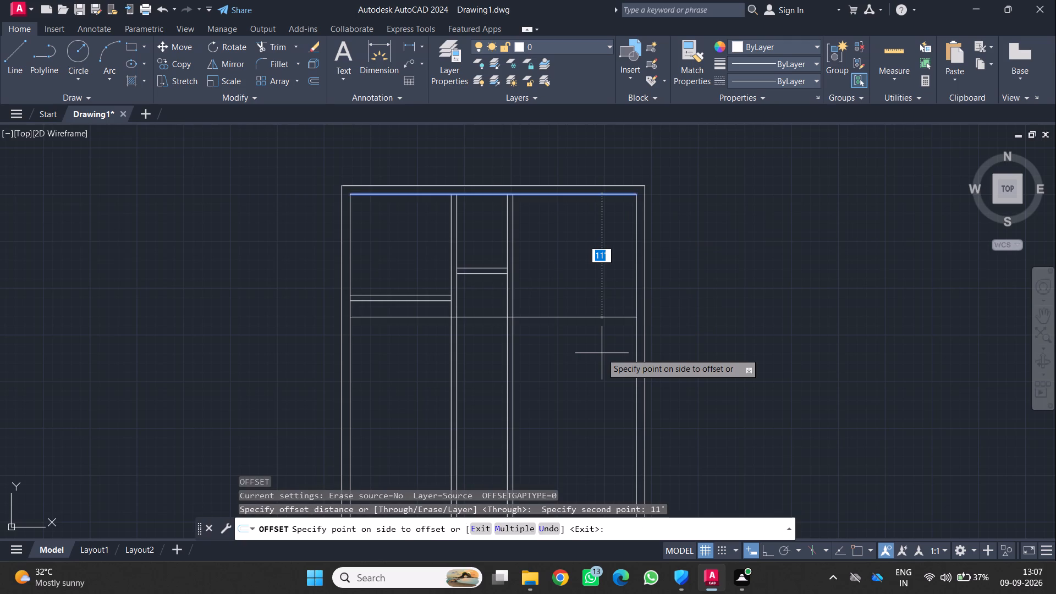
click(602, 353)
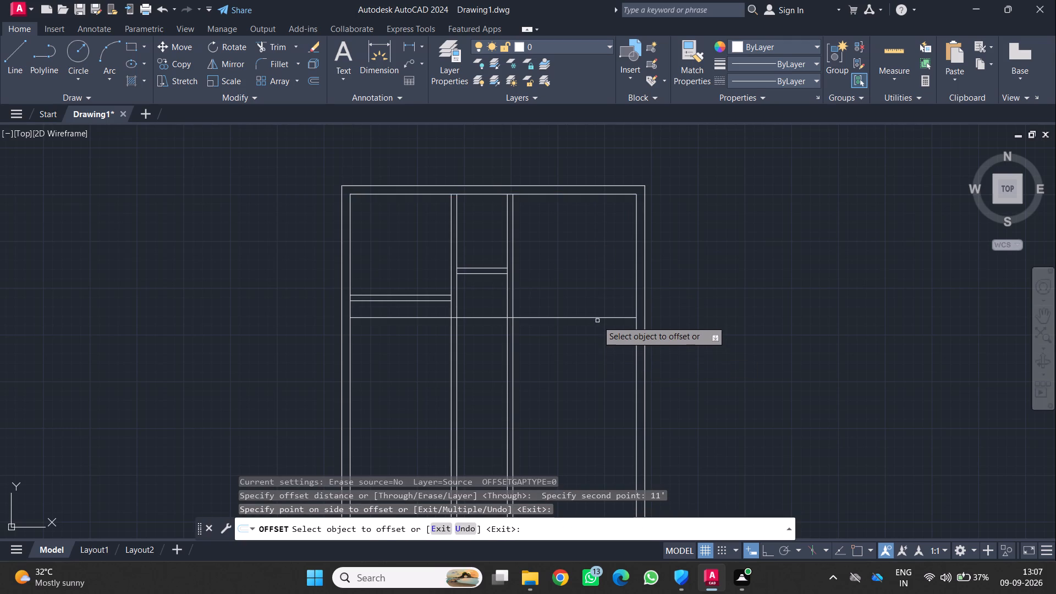
Offset the new horizontal line 6" downward to form a third horizontal partition.
click(597, 319)
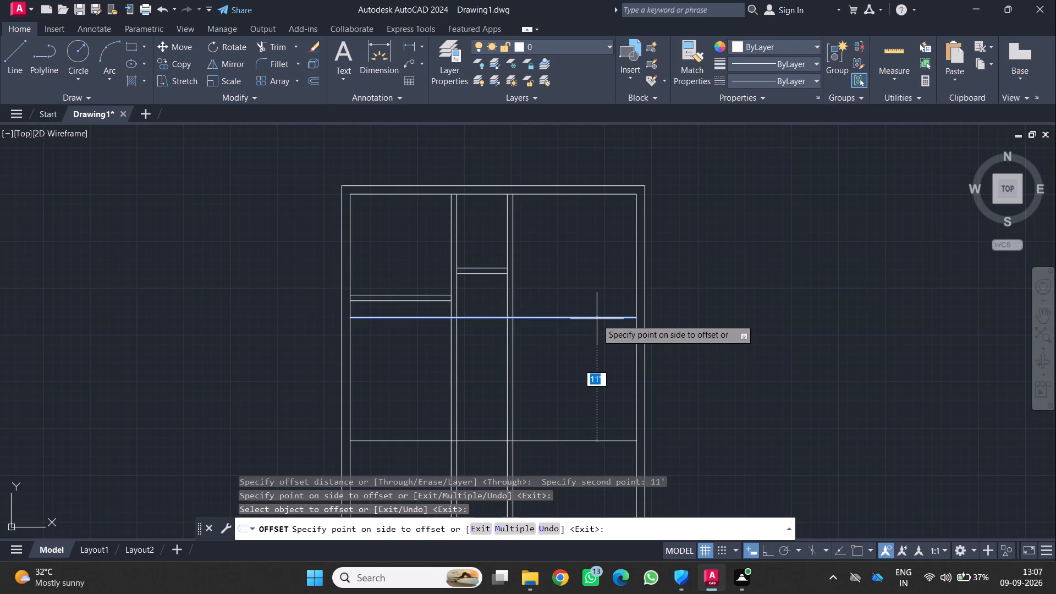
key(6)
key(shift+quotedbl)
key(Return)
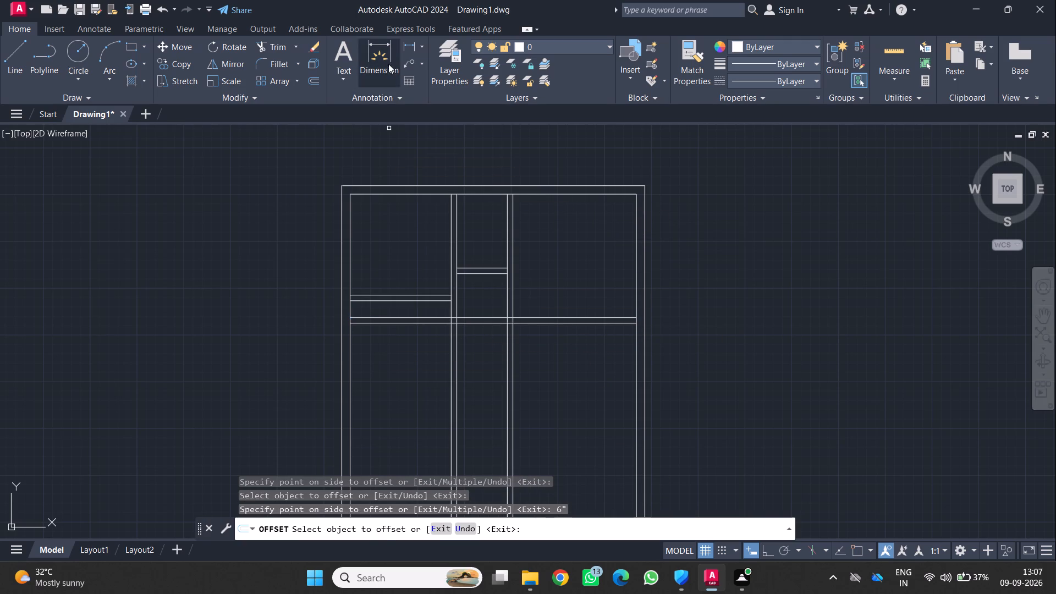
Trim the new horizontal partition lines out of the second vertical partition's thickness and the middle bay.
click(283, 42)
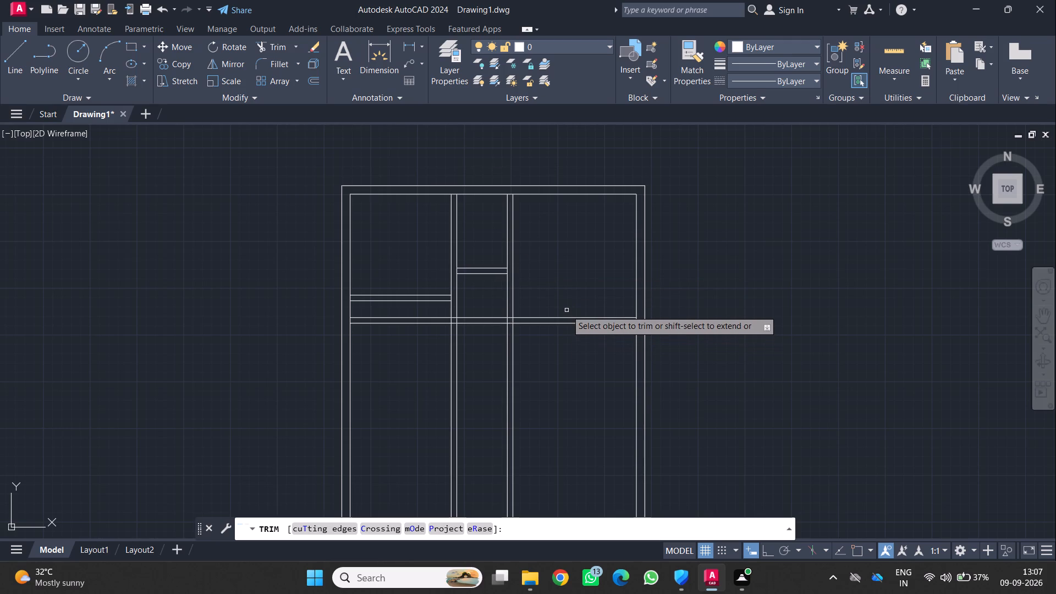
scroll(573, 301, up, 2)
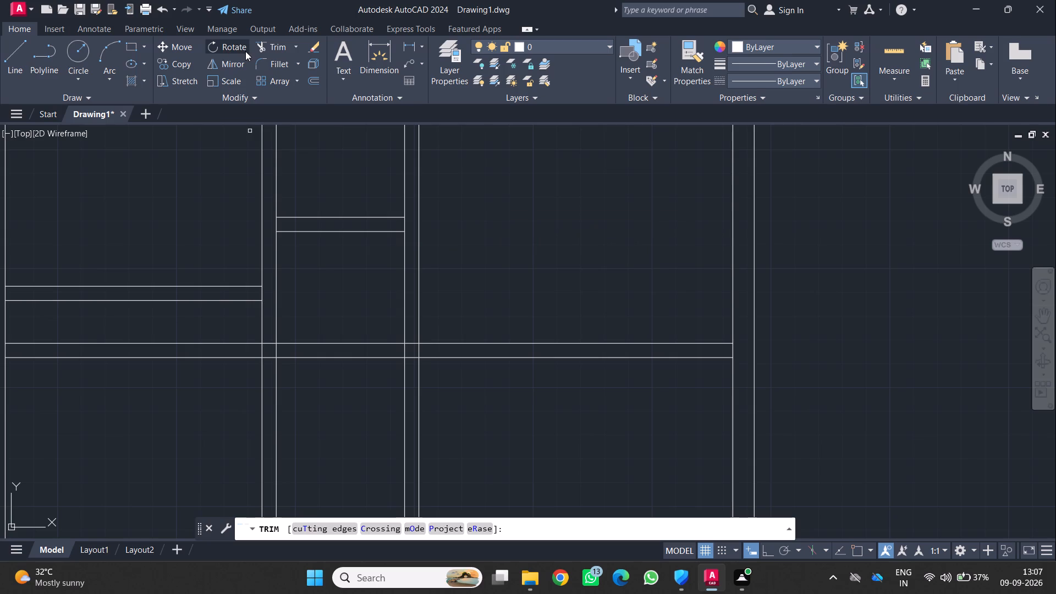
click(268, 43)
scroll(411, 290, up, 1)
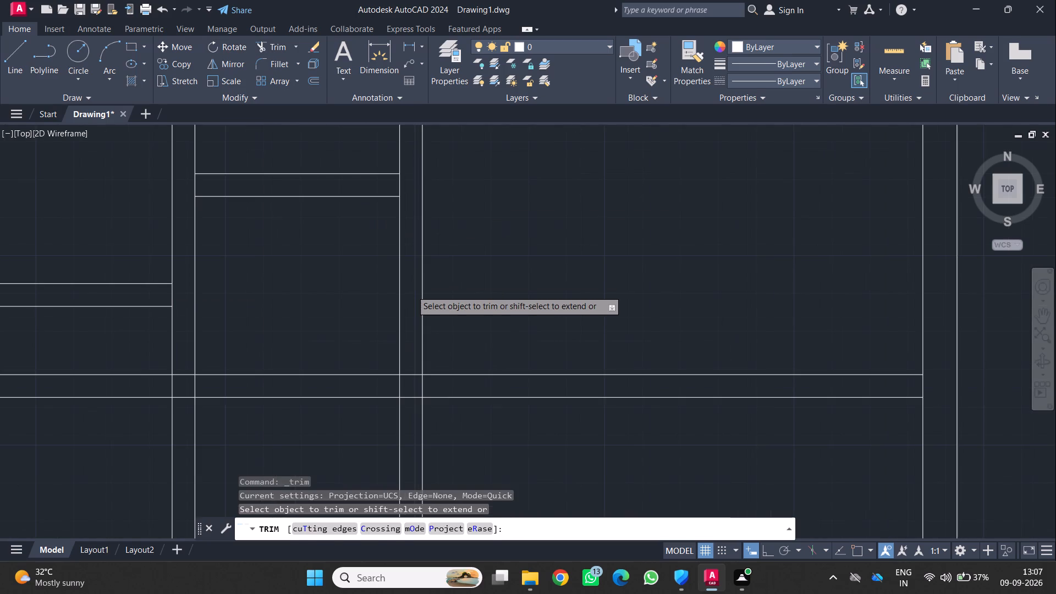
click(411, 290)
click(412, 420)
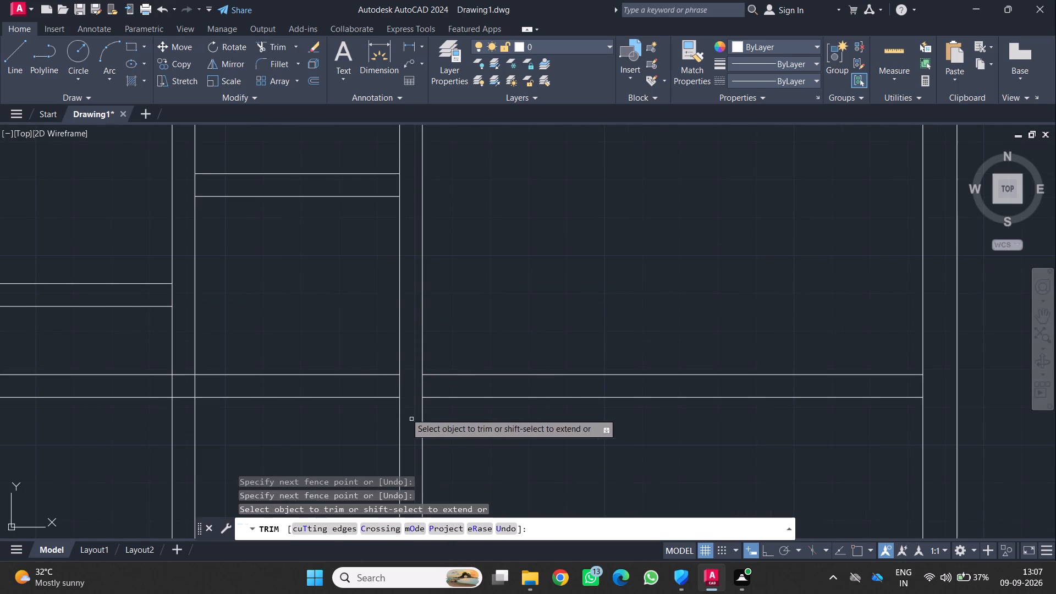
click(303, 245)
click(298, 410)
Trim the new horizontal partition lines out of the first vertical partition's thickness and the left room, keeping only the right-room portion.
scroll(305, 400, down, 1)
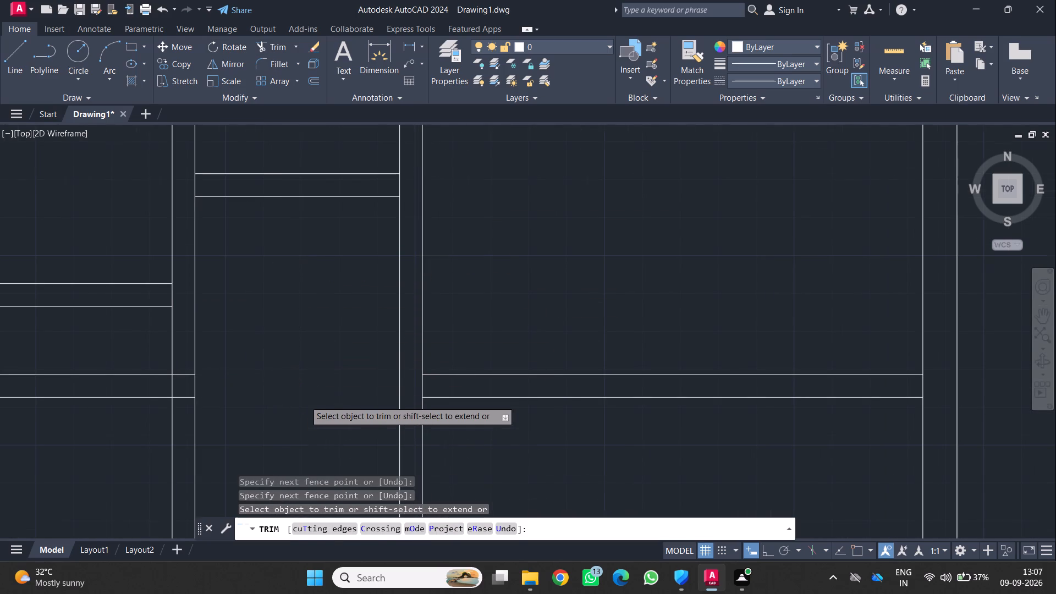
scroll(305, 400, down, 1)
middle_drag(307, 397, 479, 325)
scroll(479, 325, up, 2)
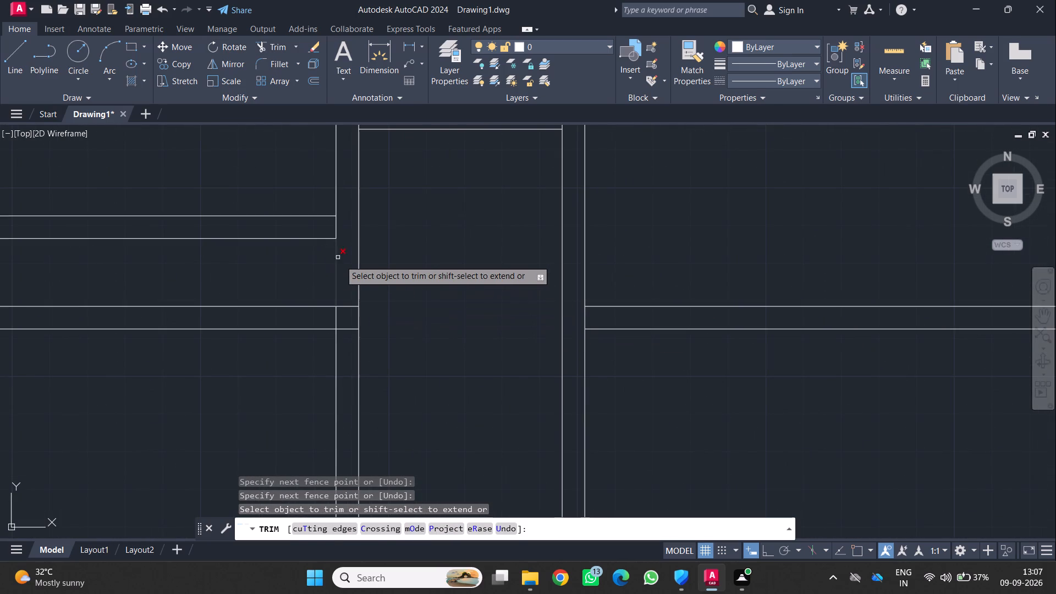
click(351, 270)
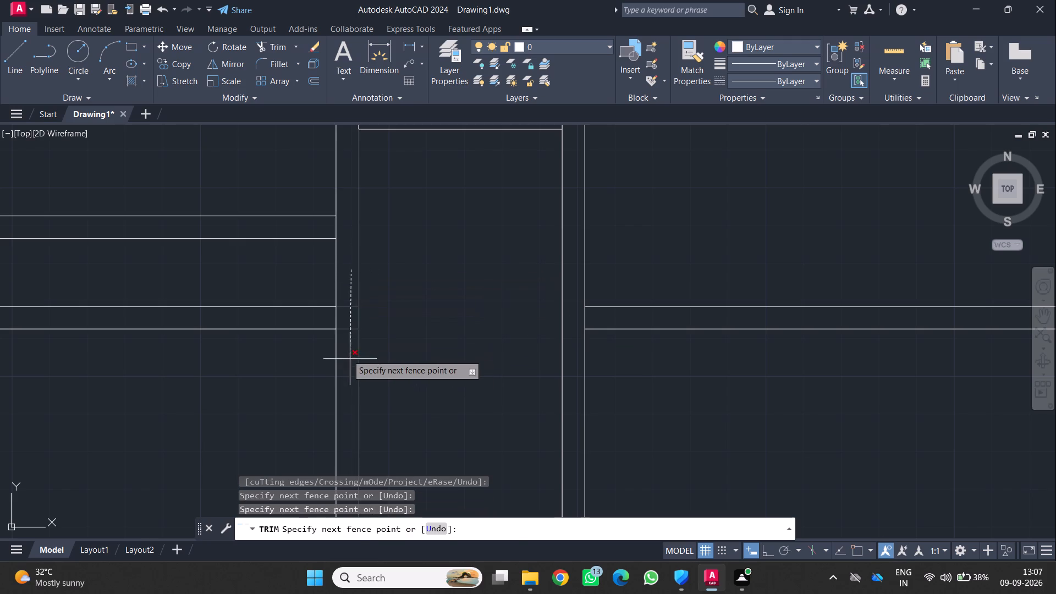
click(347, 355)
click(256, 256)
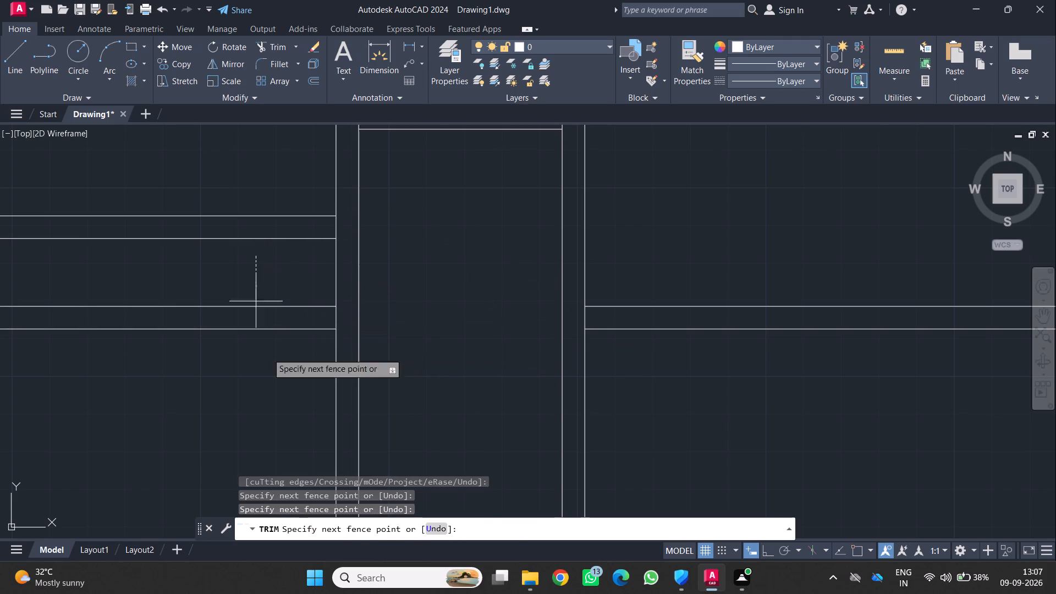
click(278, 376)
scroll(287, 349, down, 5)
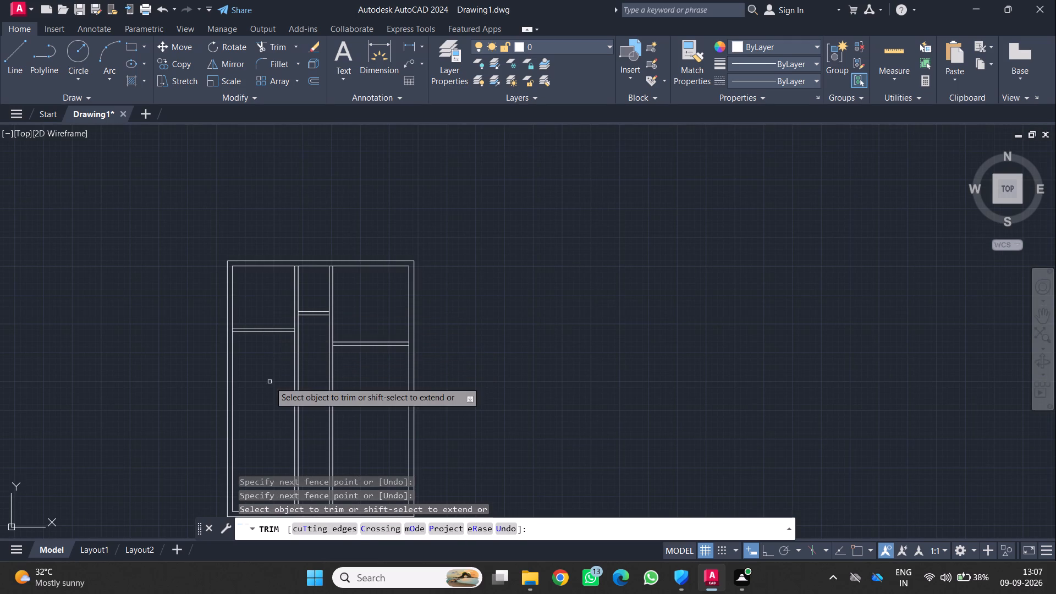
middle_drag(262, 380, 270, 290)
middle_drag(268, 305, 268, 297)
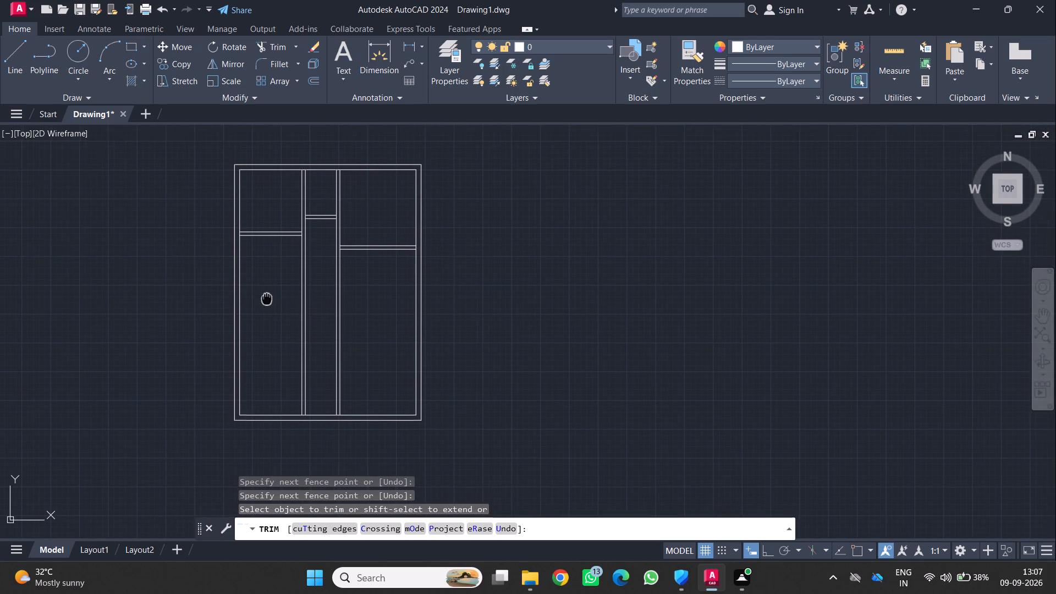
middle_drag(268, 297, 268, 297)
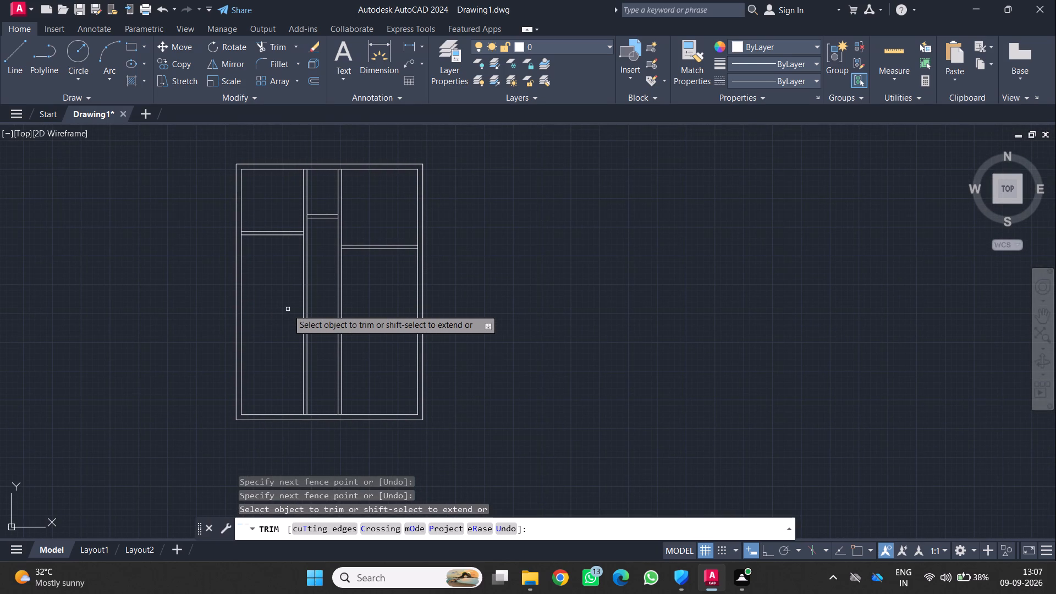
scroll(700, 335, up, 1)
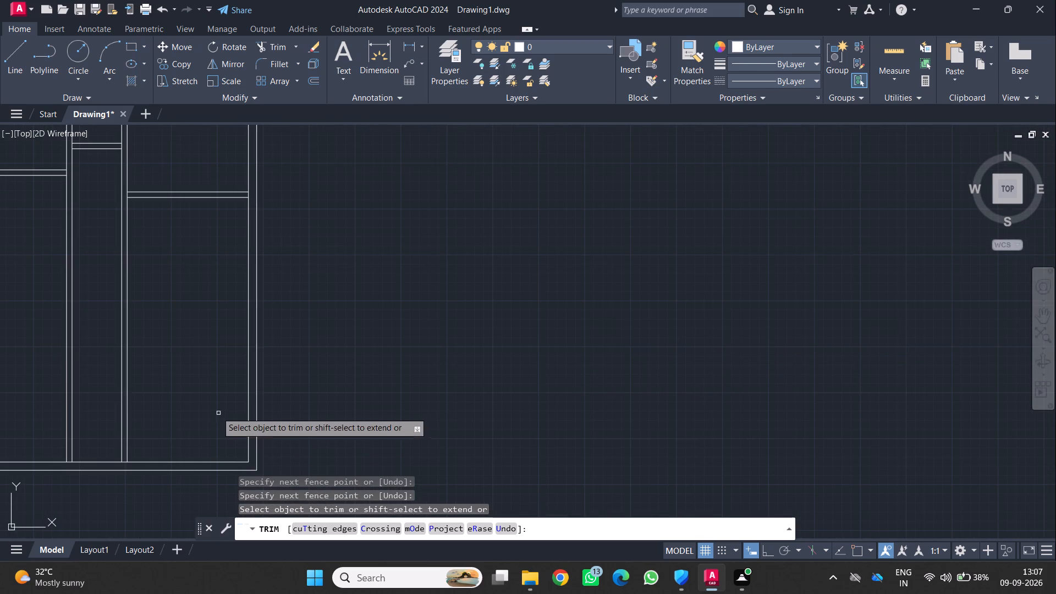
middle_drag(148, 371, 366, 361)
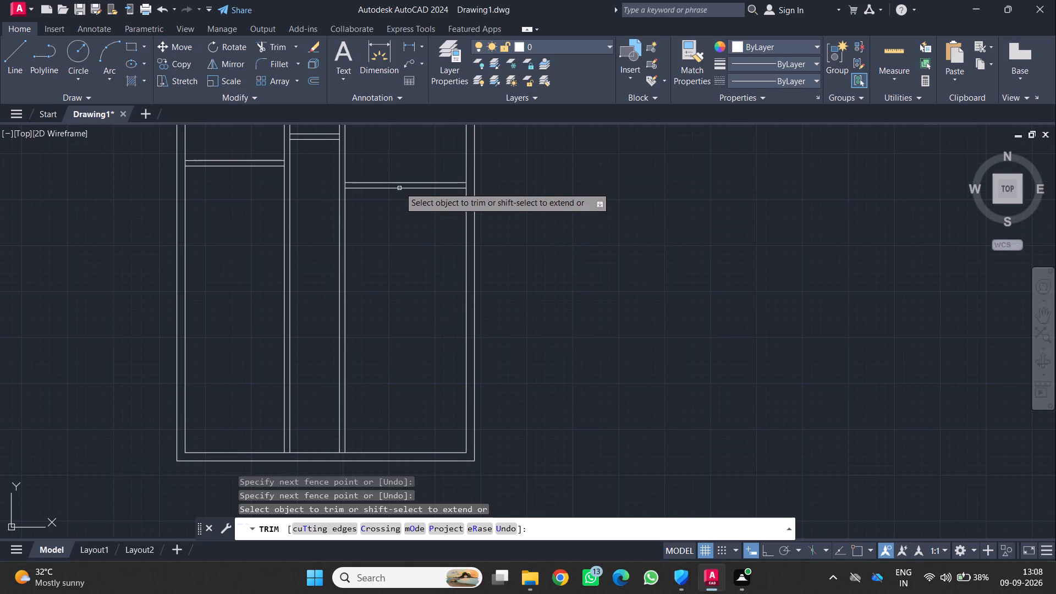
key(Escape)
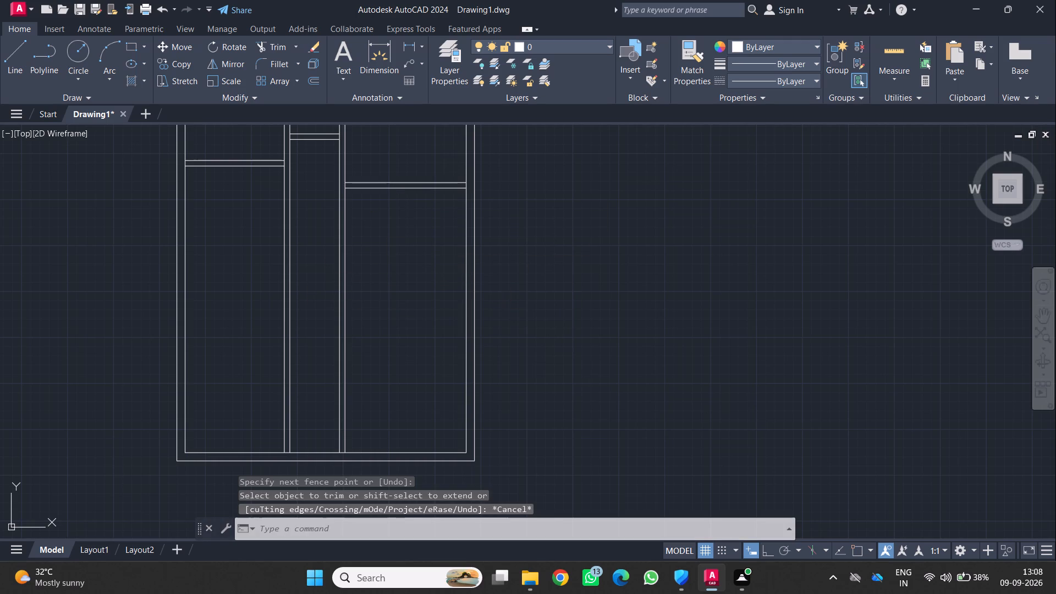
Offset the right outer wall's inner line 7' leftward into the right room.
key(o)
key(Return)
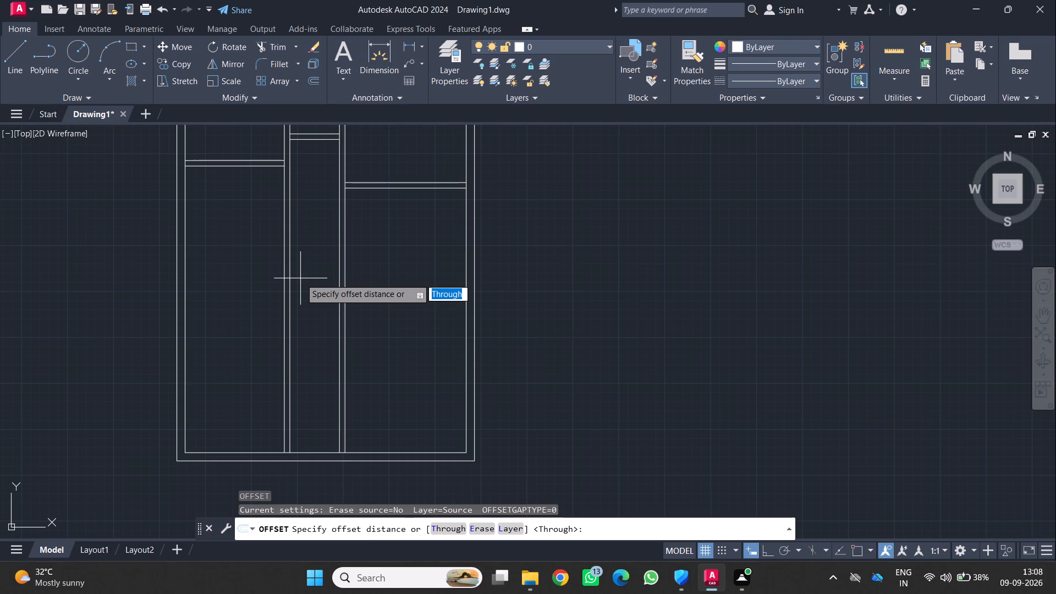
click(465, 259)
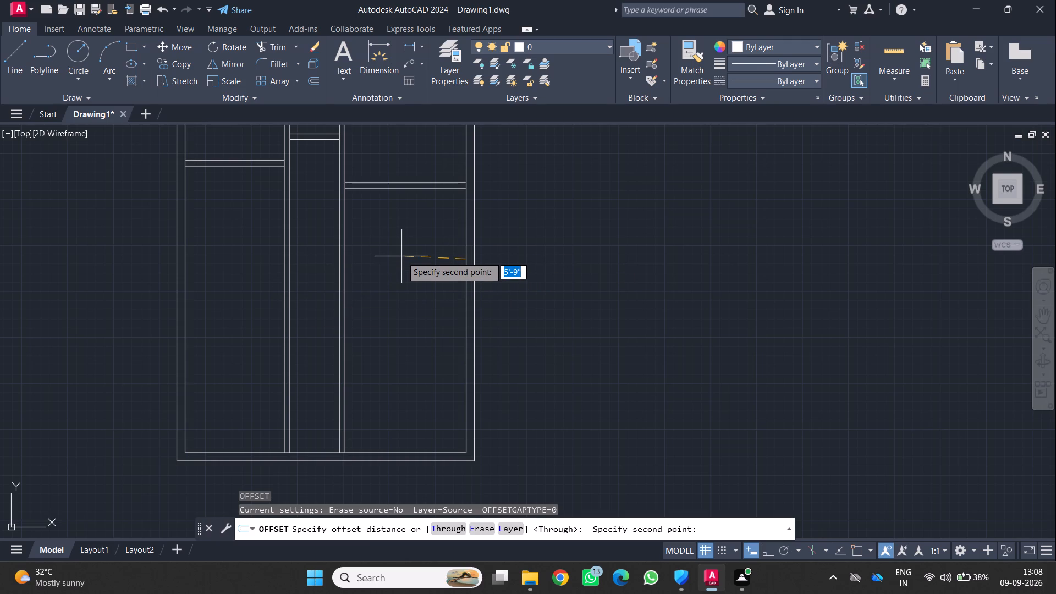
key(7)
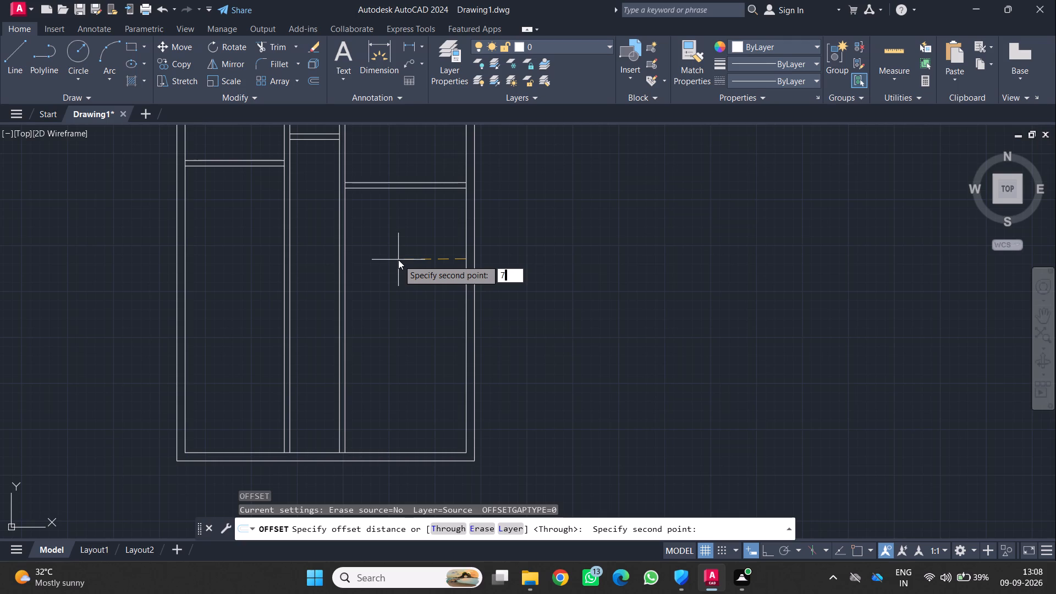
key(apostrophe)
key(Return)
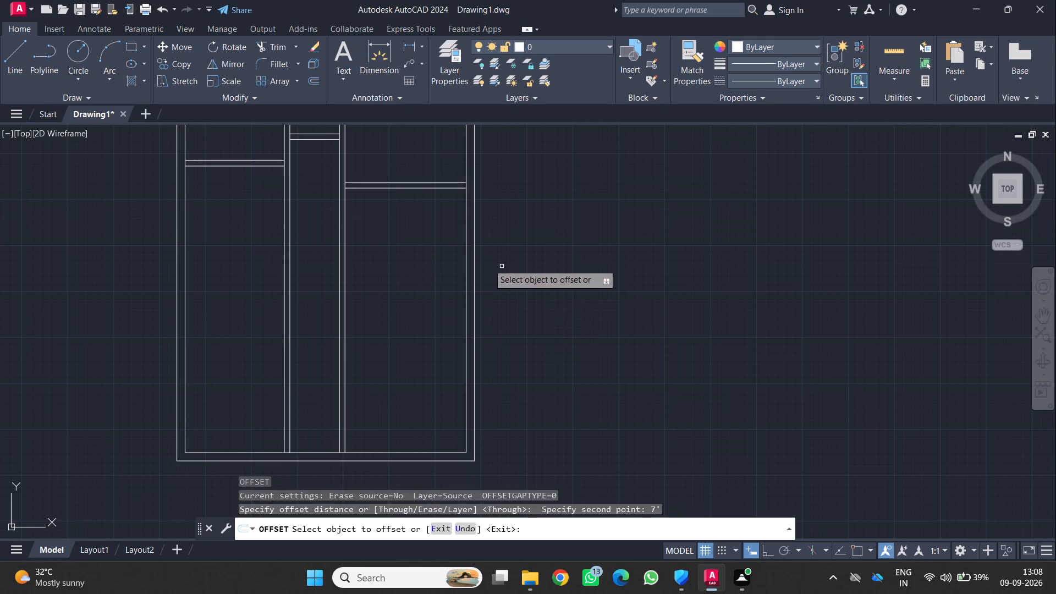
click(466, 246)
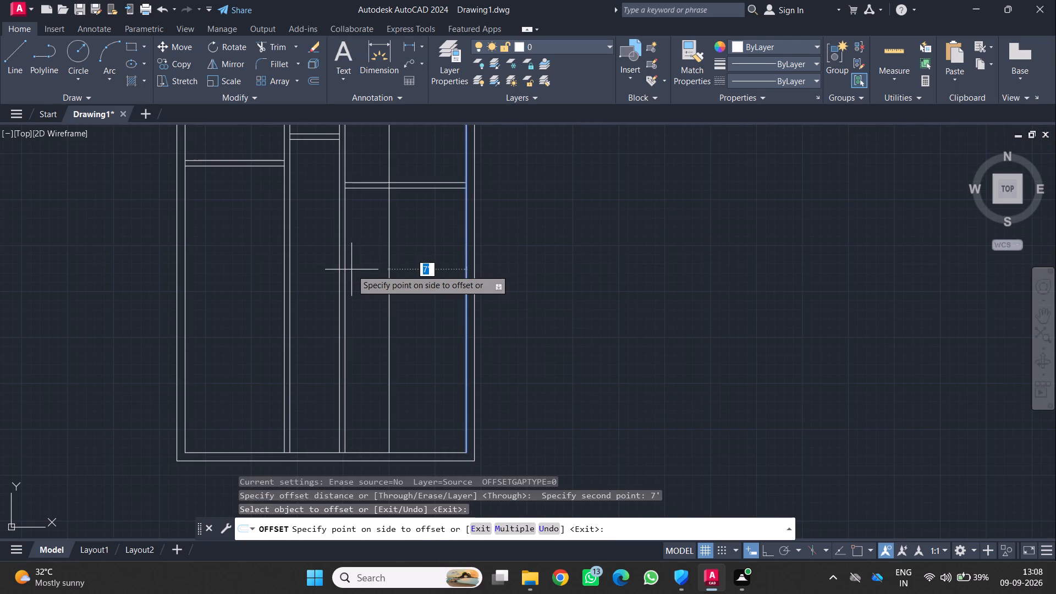
click(365, 269)
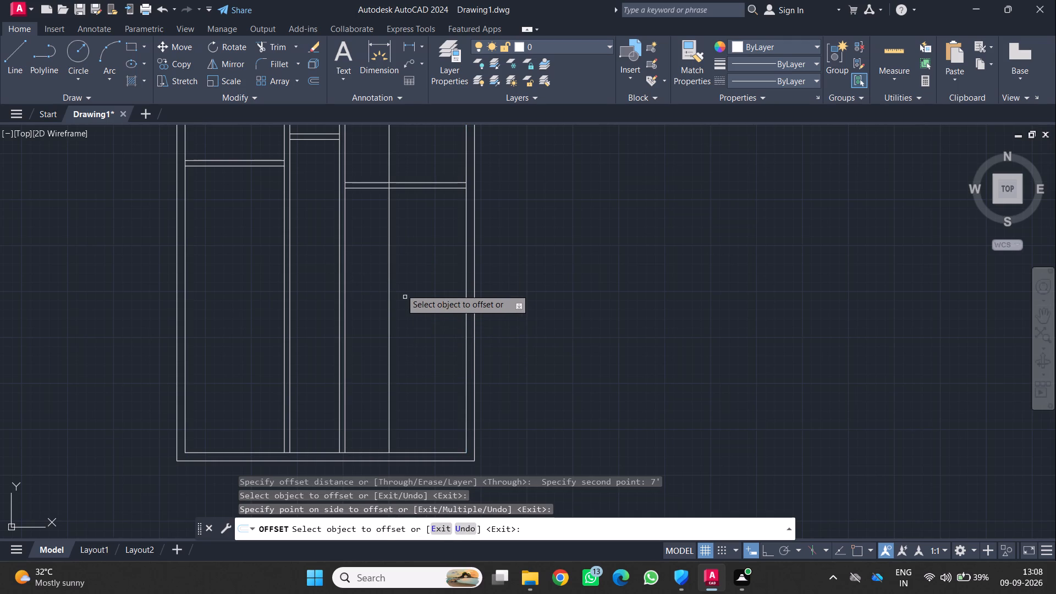
Offset the new vertical line in the right room 6" leftward to form a third vertical partition.
click(387, 259)
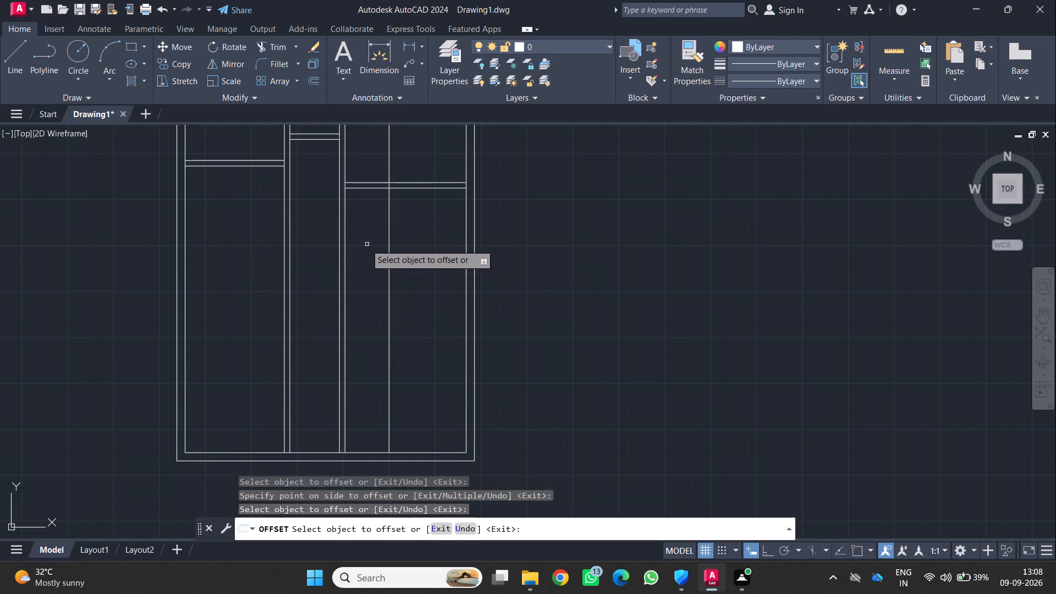
click(389, 251)
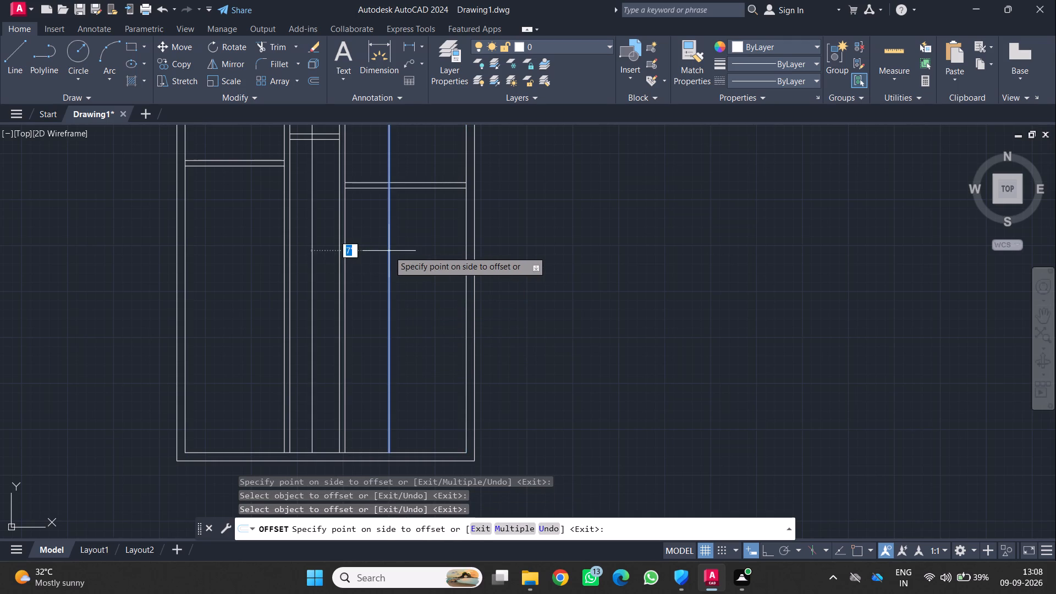
key(6)
key(shift+quotedbl)
key(Return)
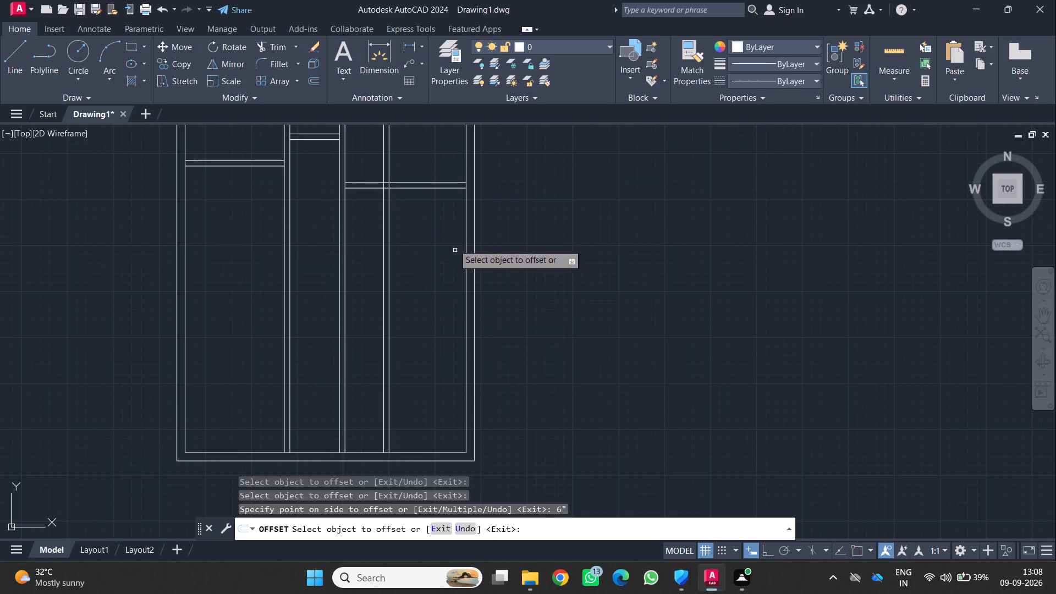
Offset the lower line of the right room's horizontal partition 5'6" downward.
click(439, 188)
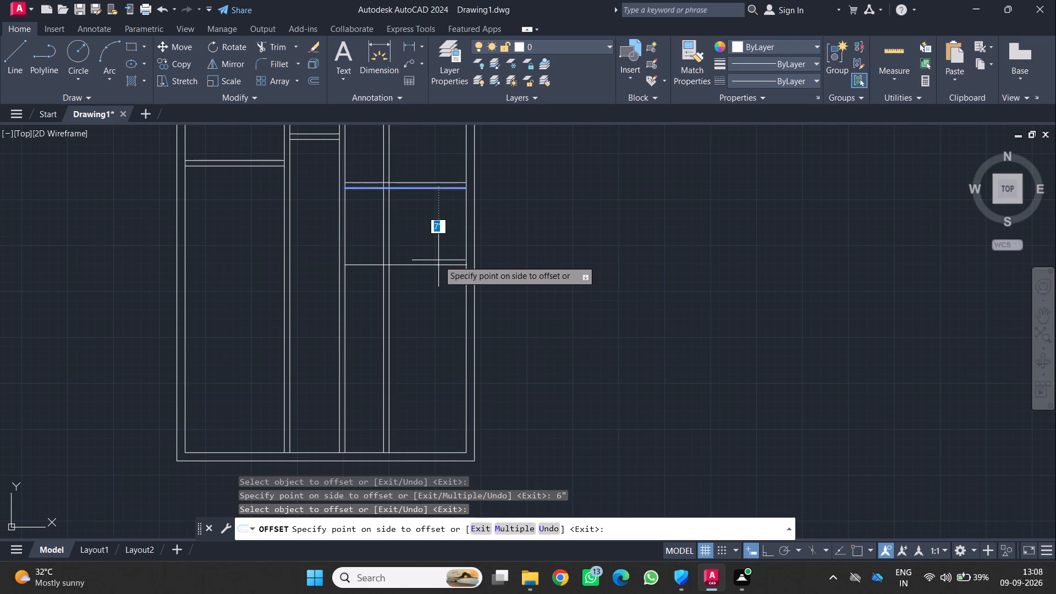
key(5)
key(apostrophe)
key(6)
key(shift+quotedbl)
key(Return)
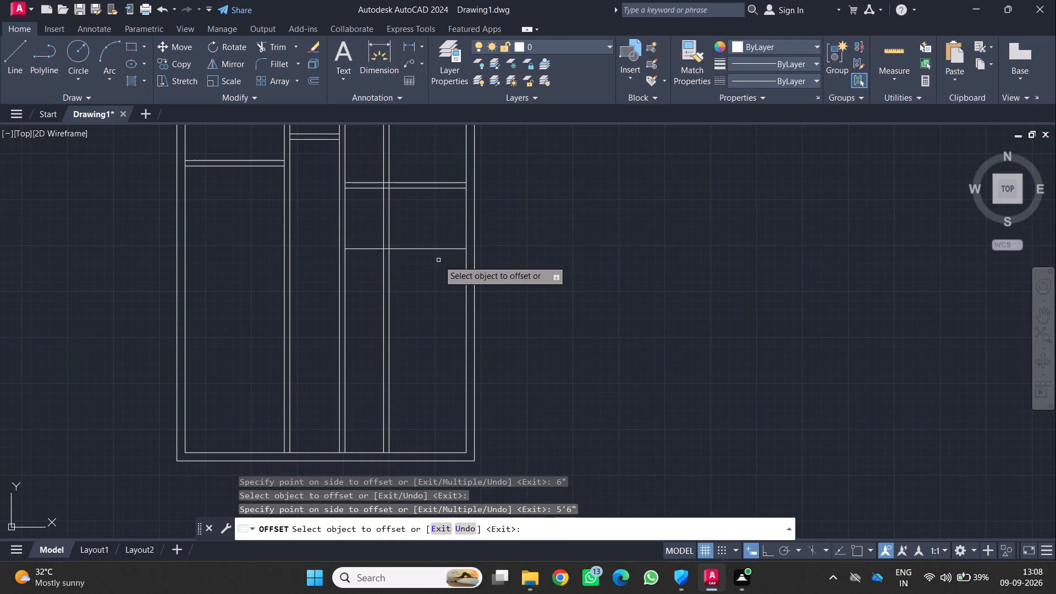
Offset the new horizontal line 6" downward to form a second horizontal partition in the right room.
click(438, 260)
click(412, 249)
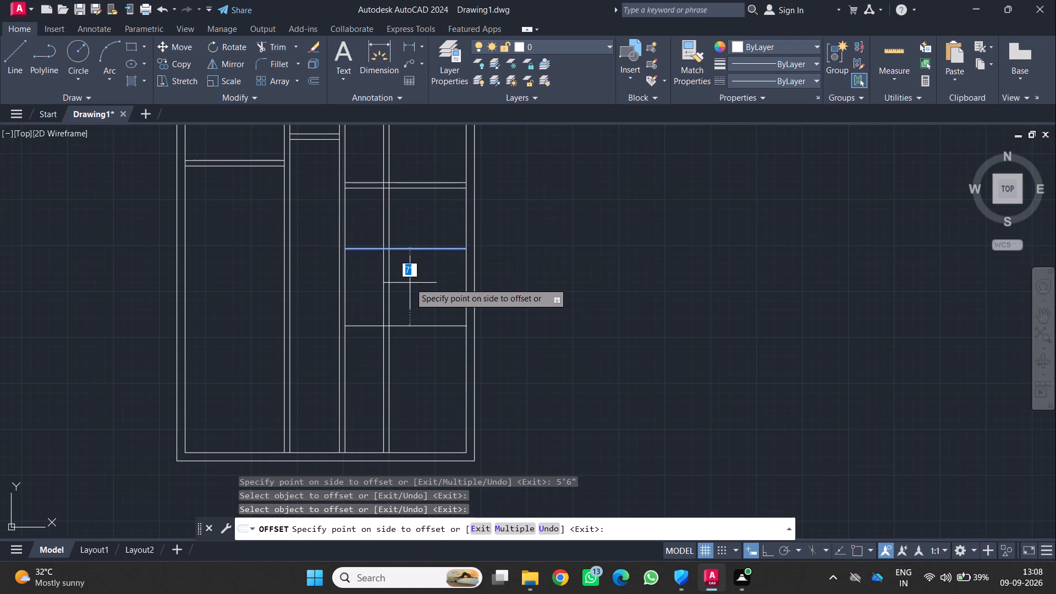
key(6)
key(shift+quotedbl)
key(Return)
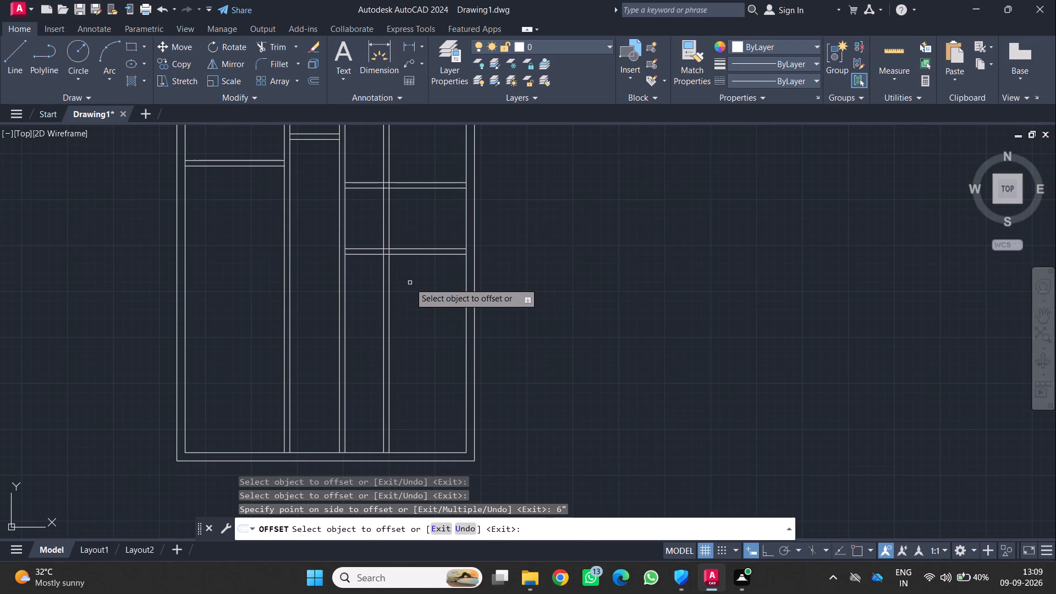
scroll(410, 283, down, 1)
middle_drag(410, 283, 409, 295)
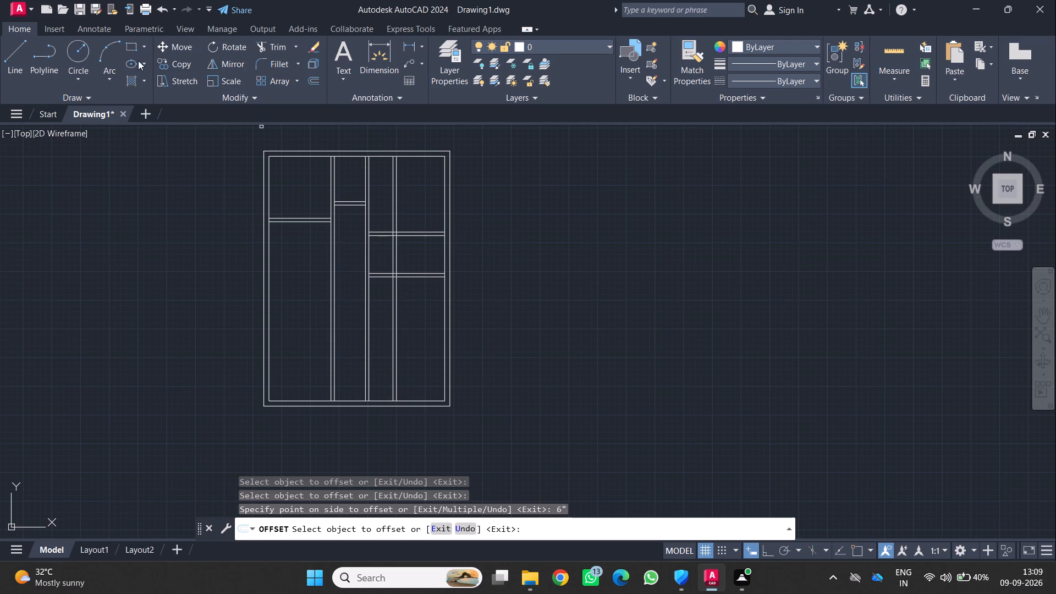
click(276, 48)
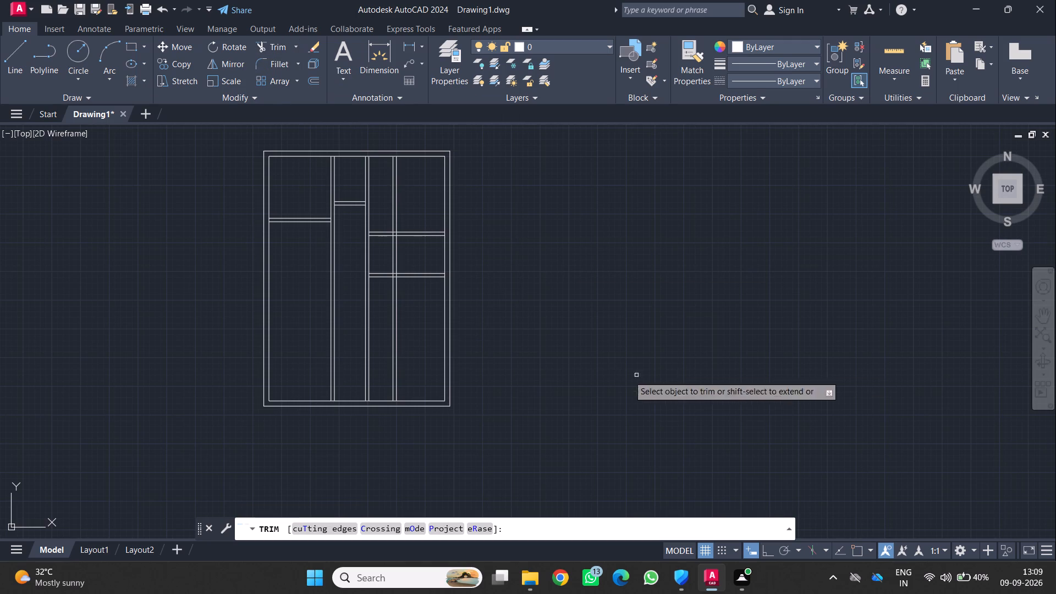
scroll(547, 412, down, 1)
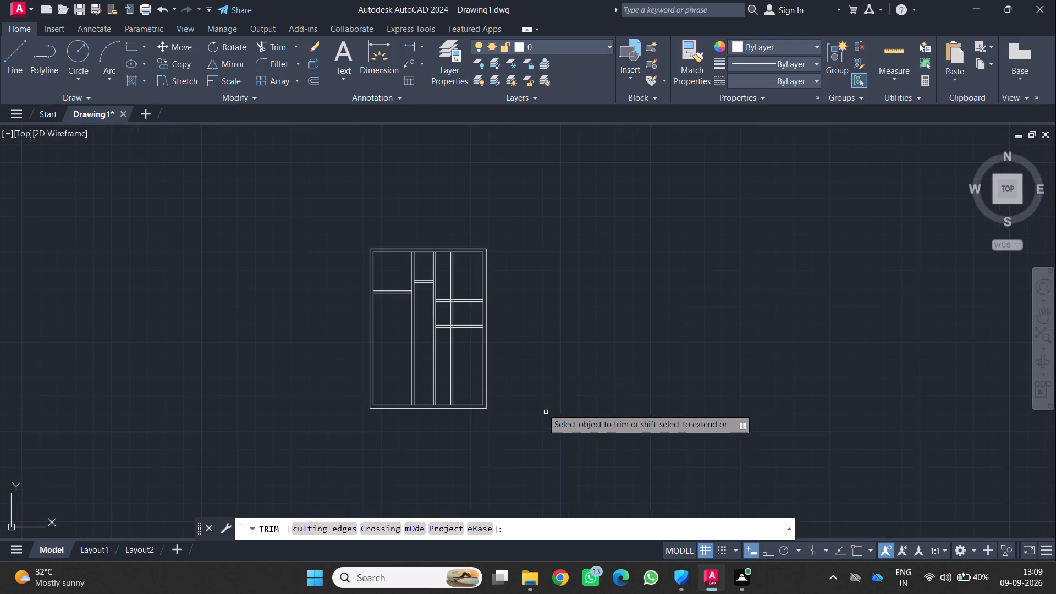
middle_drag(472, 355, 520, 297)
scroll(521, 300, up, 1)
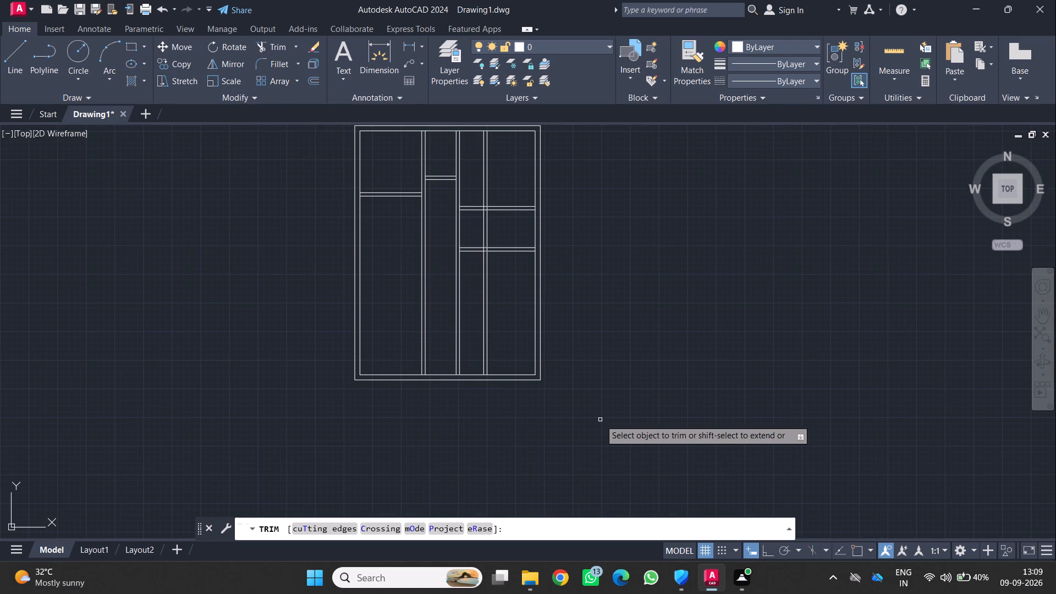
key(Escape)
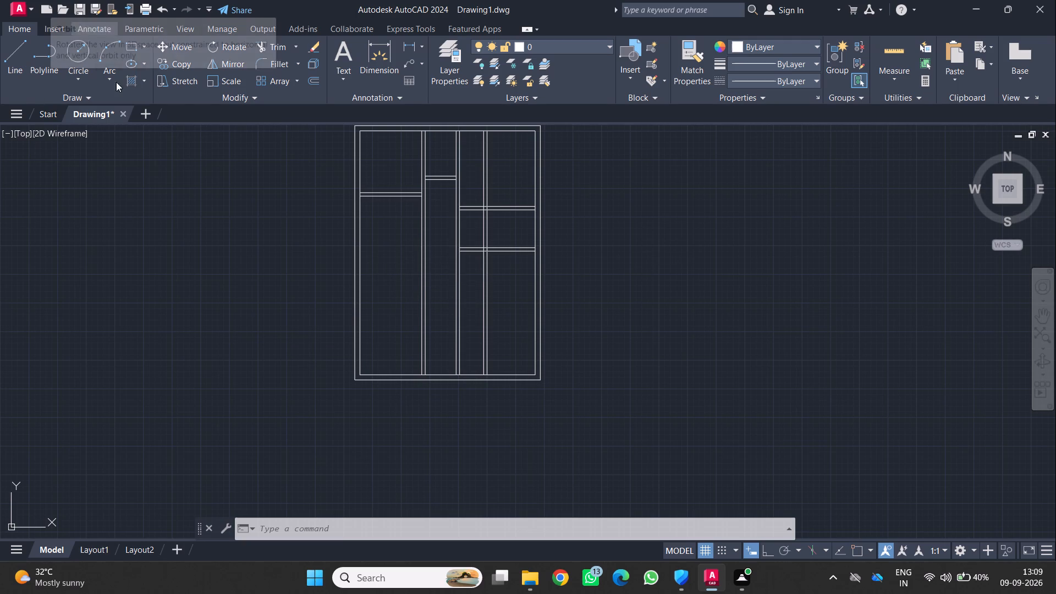
Trim away both lines of the third vertical partition below the right room's lower horizontal partition.
click(276, 48)
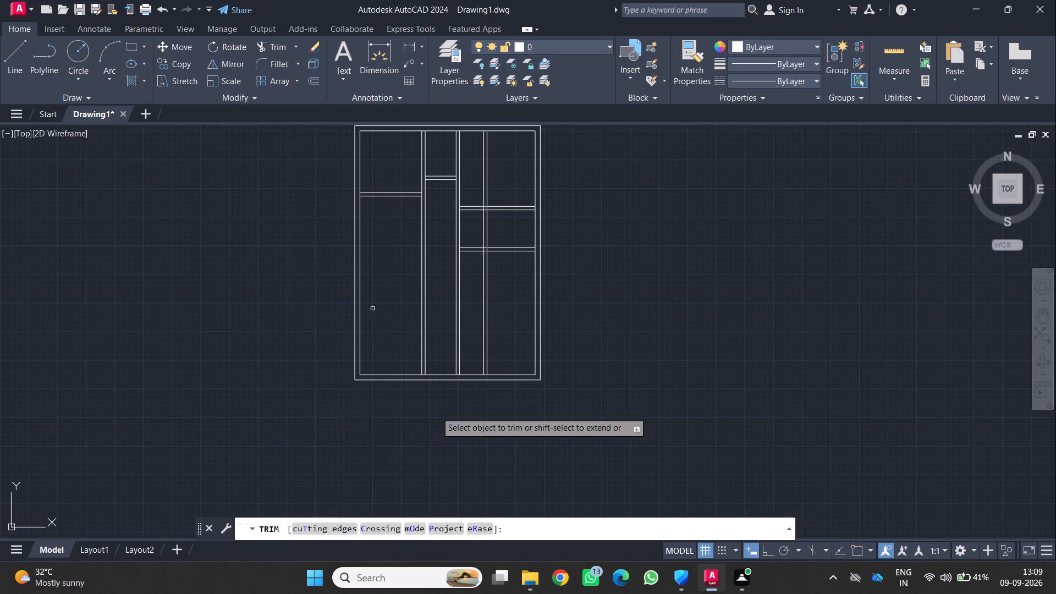
click(444, 313)
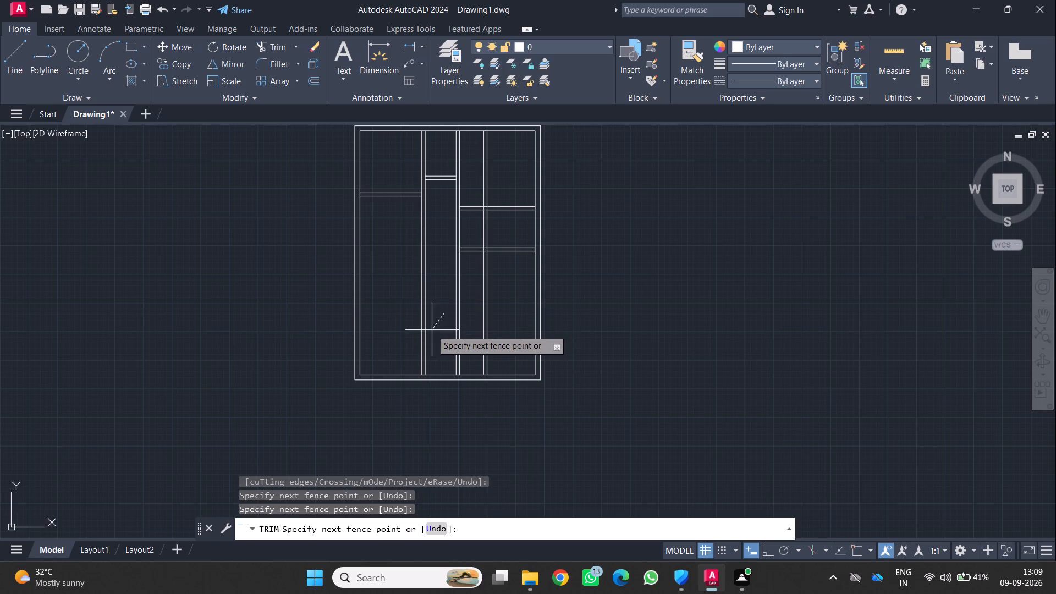
click(432, 330)
click(513, 321)
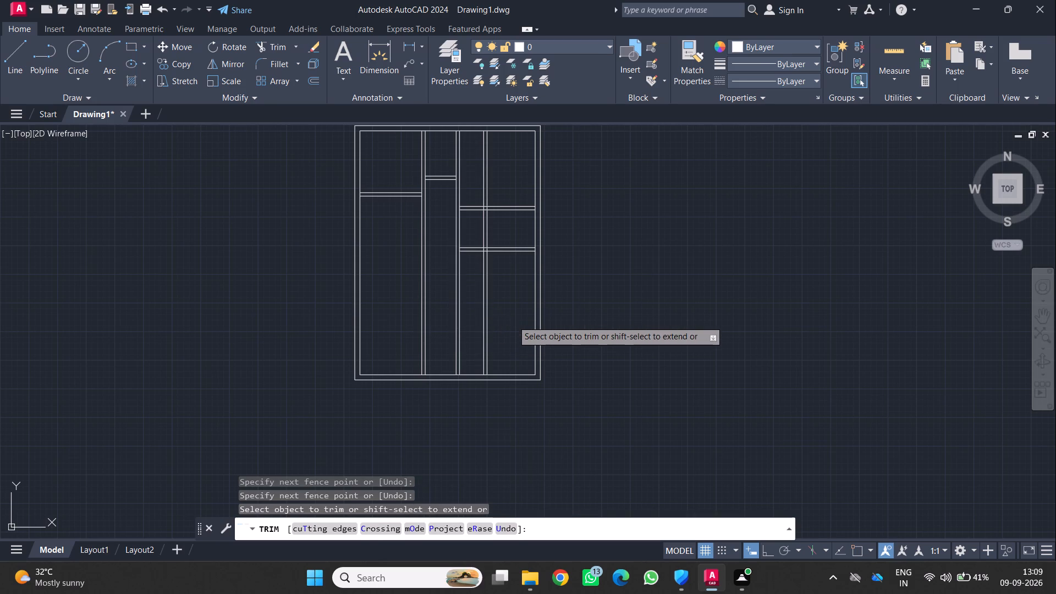
click(481, 307)
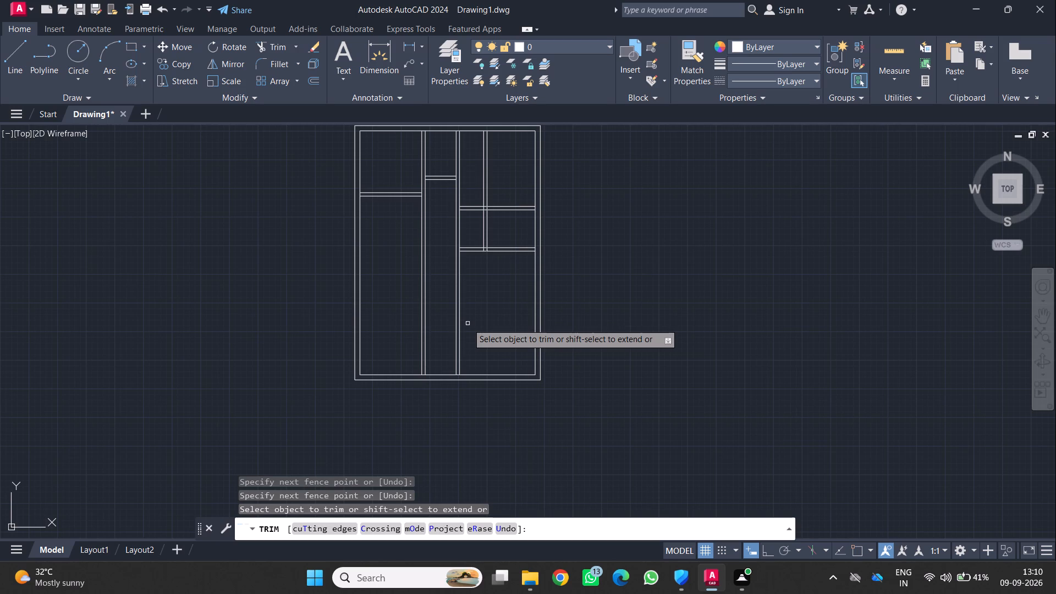
middle_drag(490, 312, 504, 373)
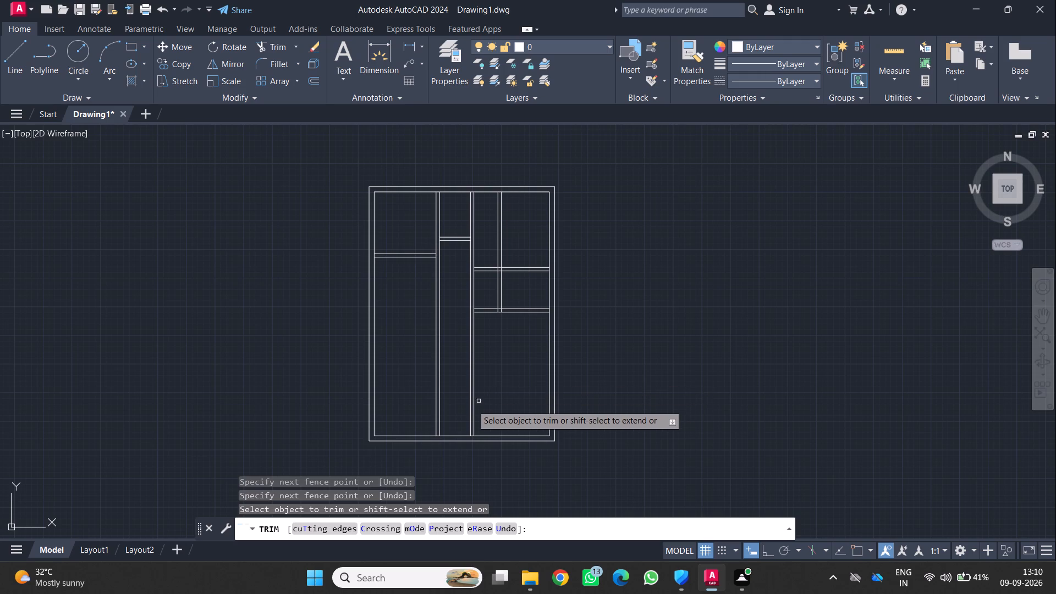
key(Escape)
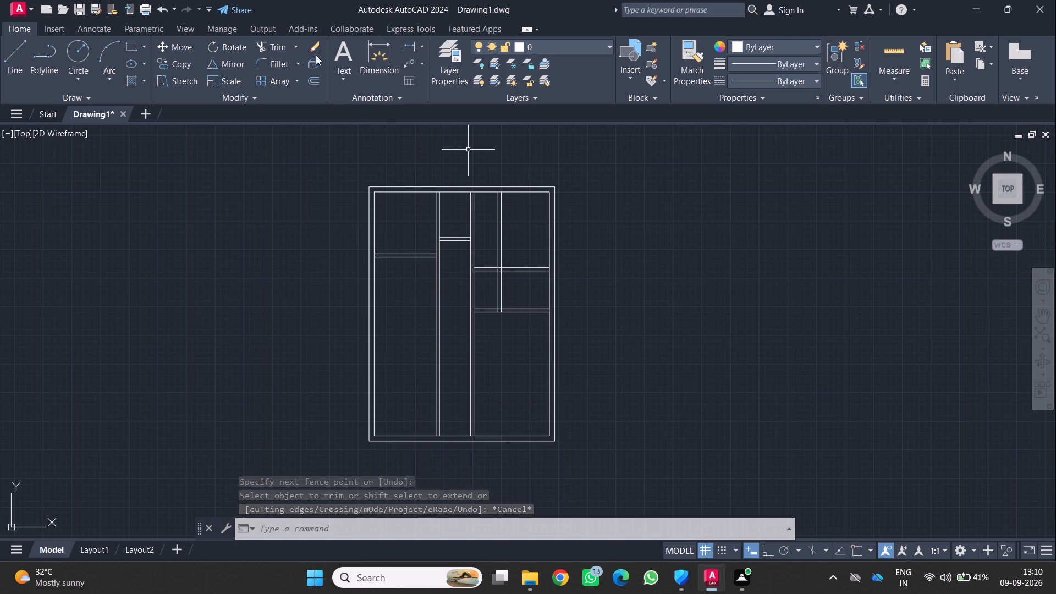
Offset the left outer wall's inner line 13'11" rightward, toward the second vertical partition.
key(o)
key(Return)
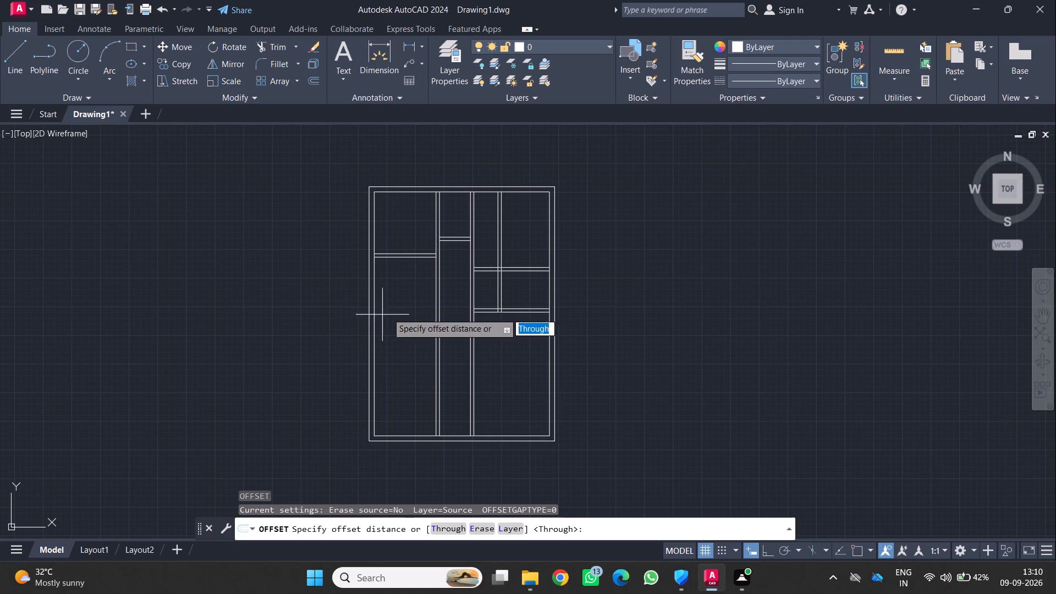
click(375, 299)
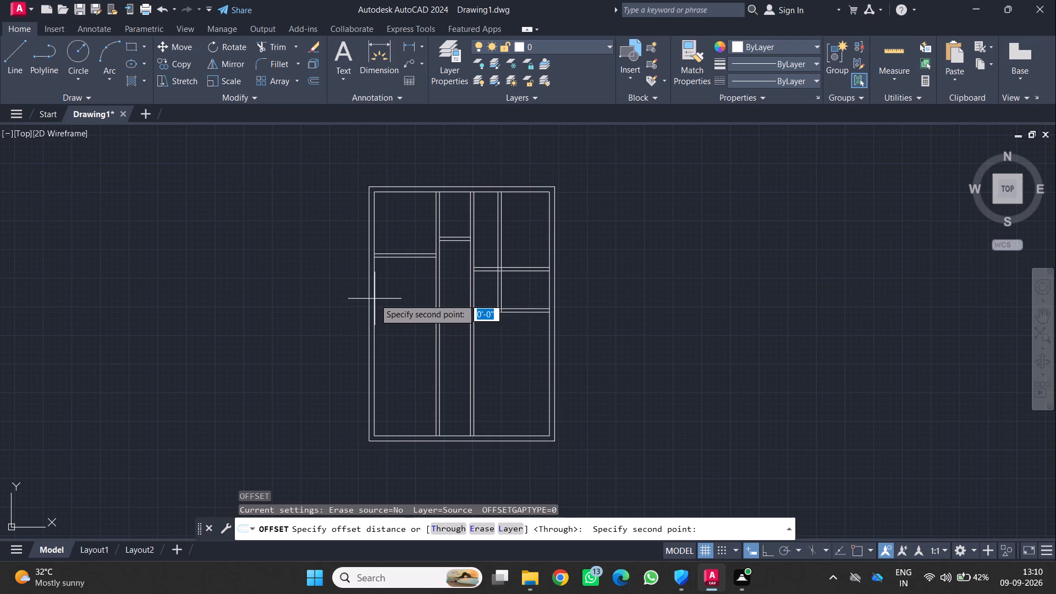
text(14)
key(BackSpace)
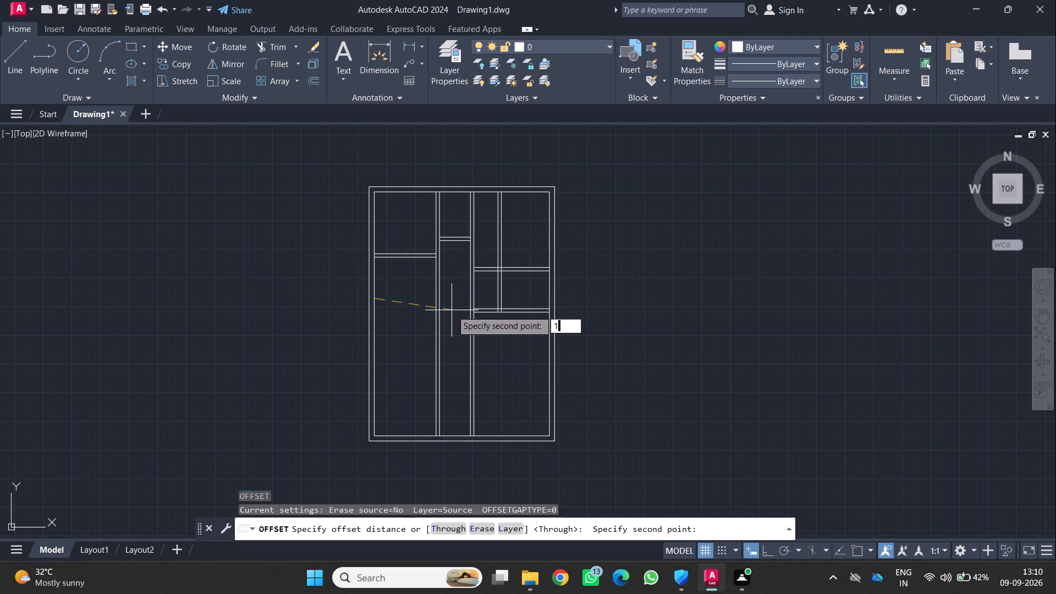
key(3)
key(apostrophe)
text(11)
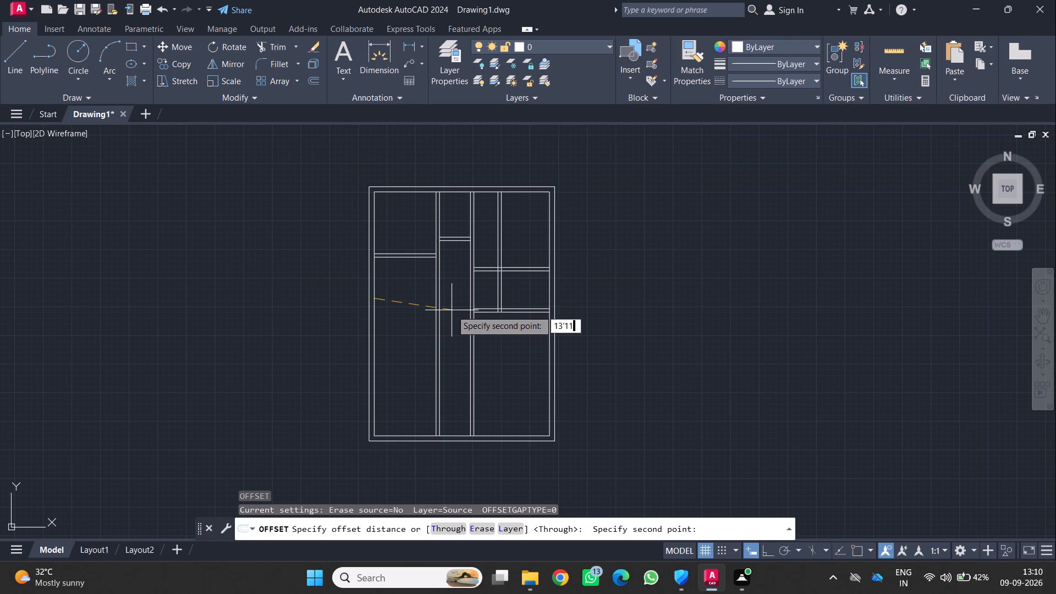
key(shift+quotedbl)
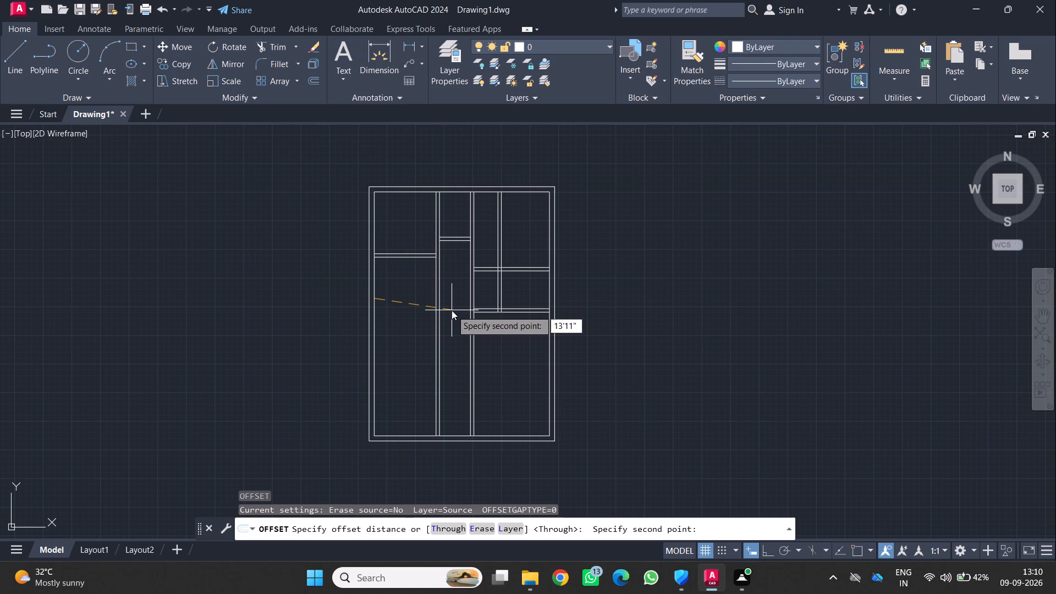
key(Return)
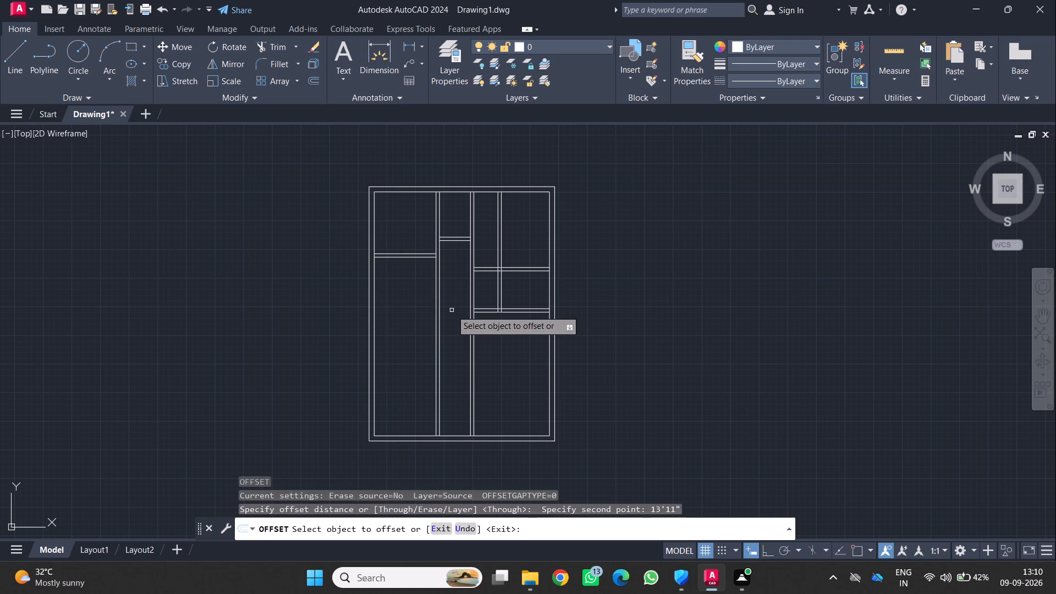
click(373, 301)
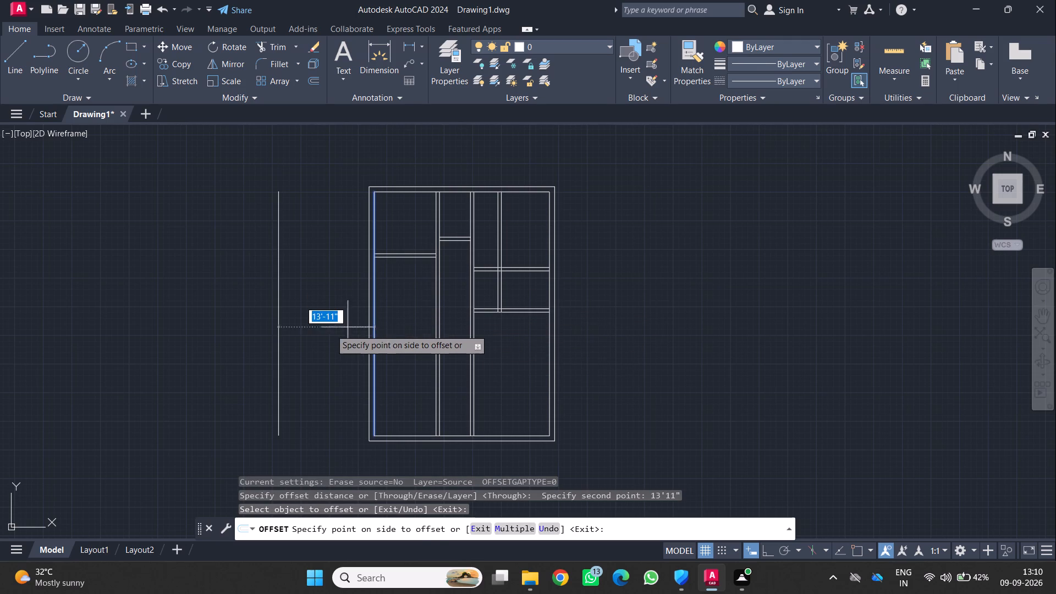
scroll(468, 328, up, 2)
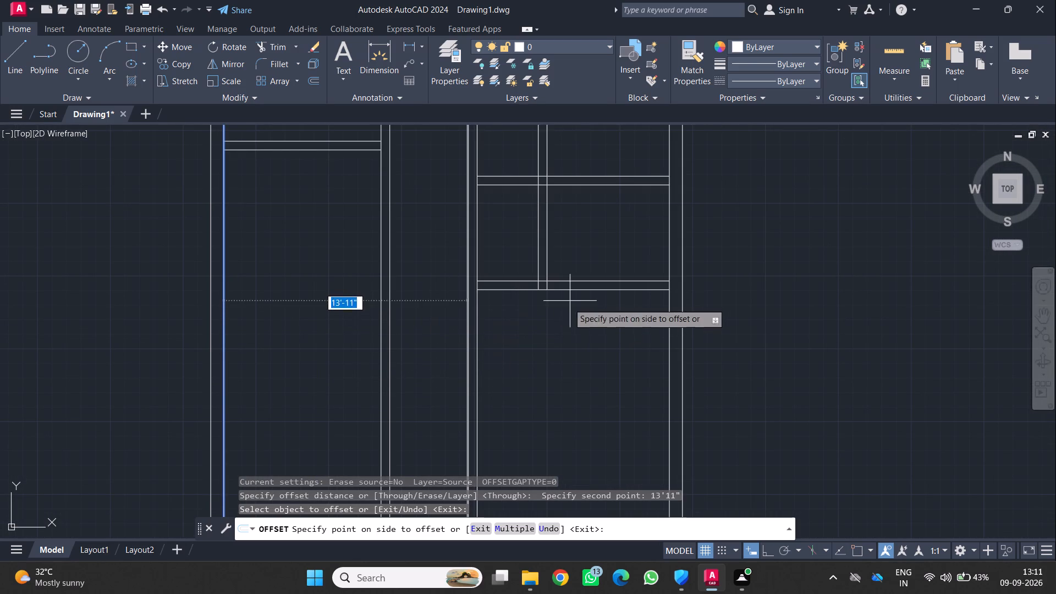
click(437, 343)
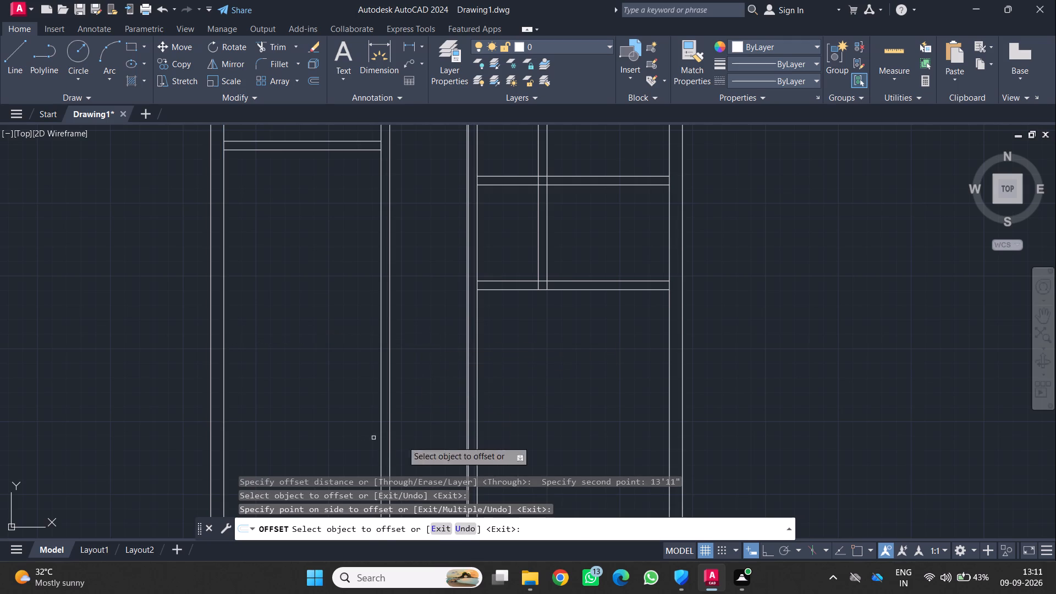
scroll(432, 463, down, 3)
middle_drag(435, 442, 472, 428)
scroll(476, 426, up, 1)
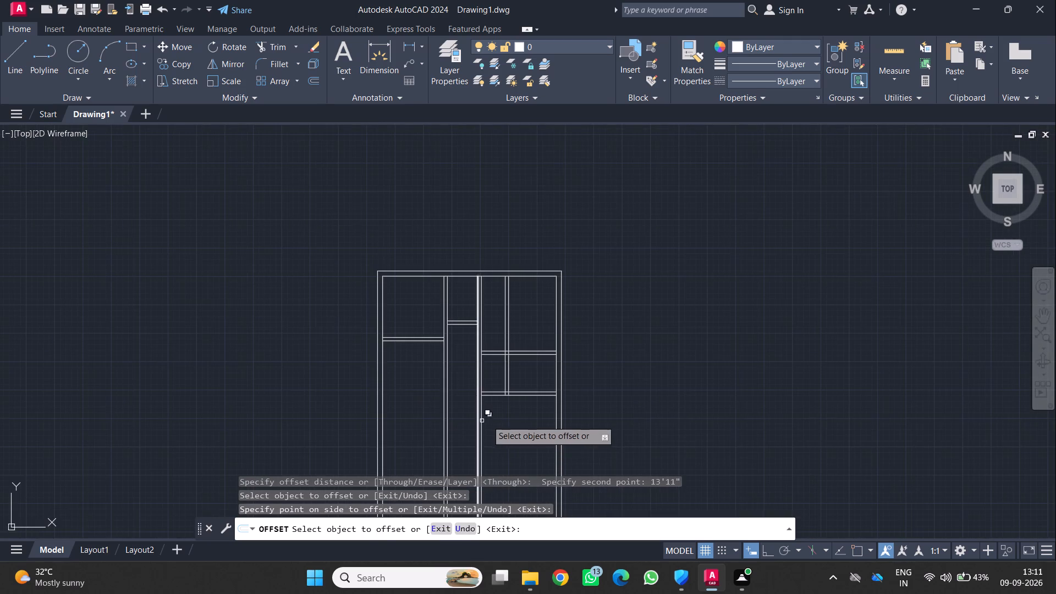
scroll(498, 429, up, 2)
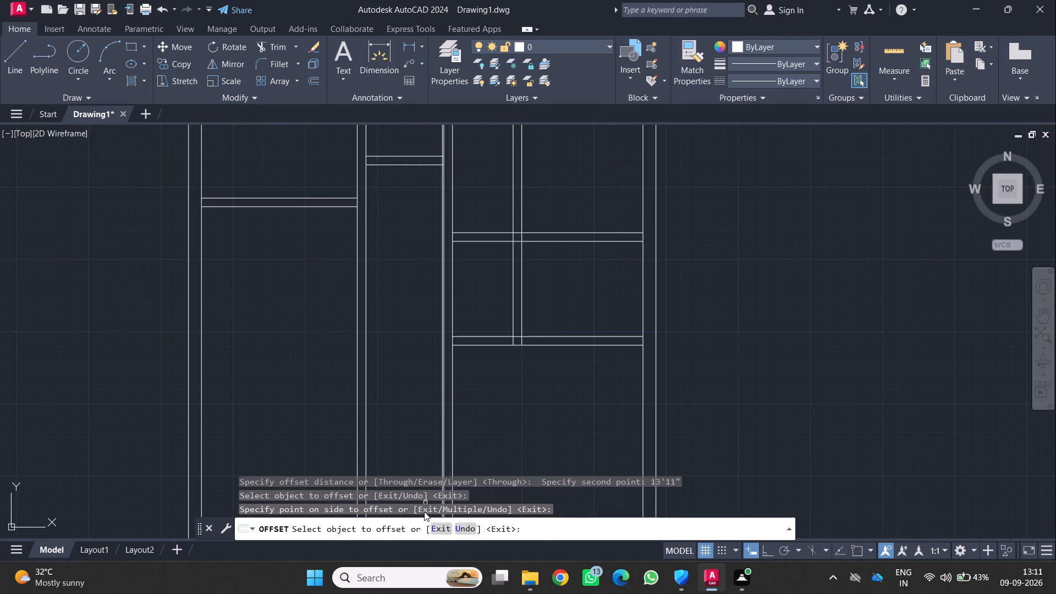
Erase the stray offset line just outside the second vertical partition's left line.
scroll(387, 193, down, 3)
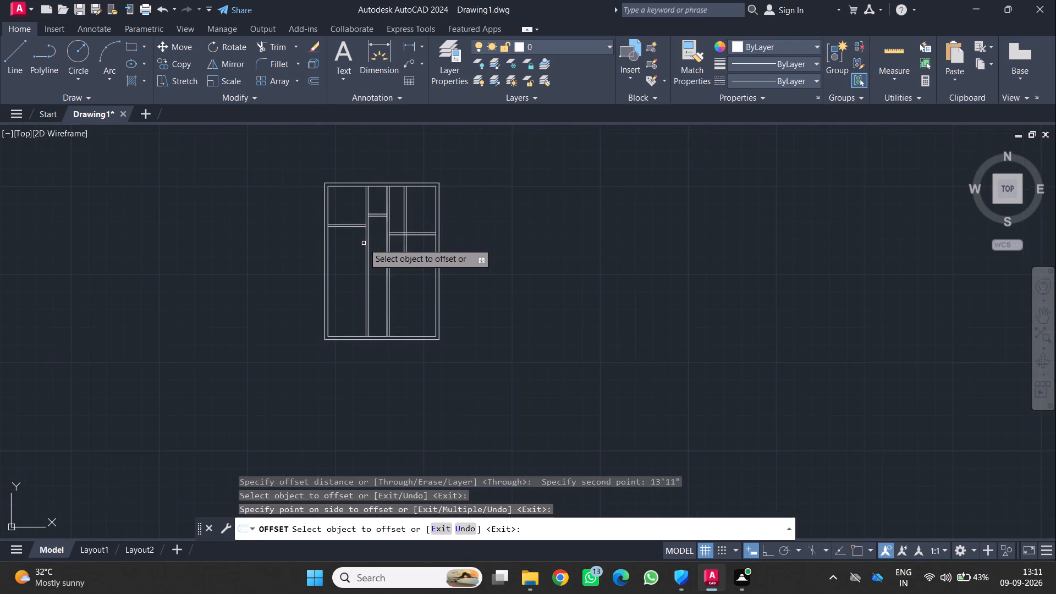
middle_drag(365, 245, 419, 241)
scroll(446, 239, up, 3)
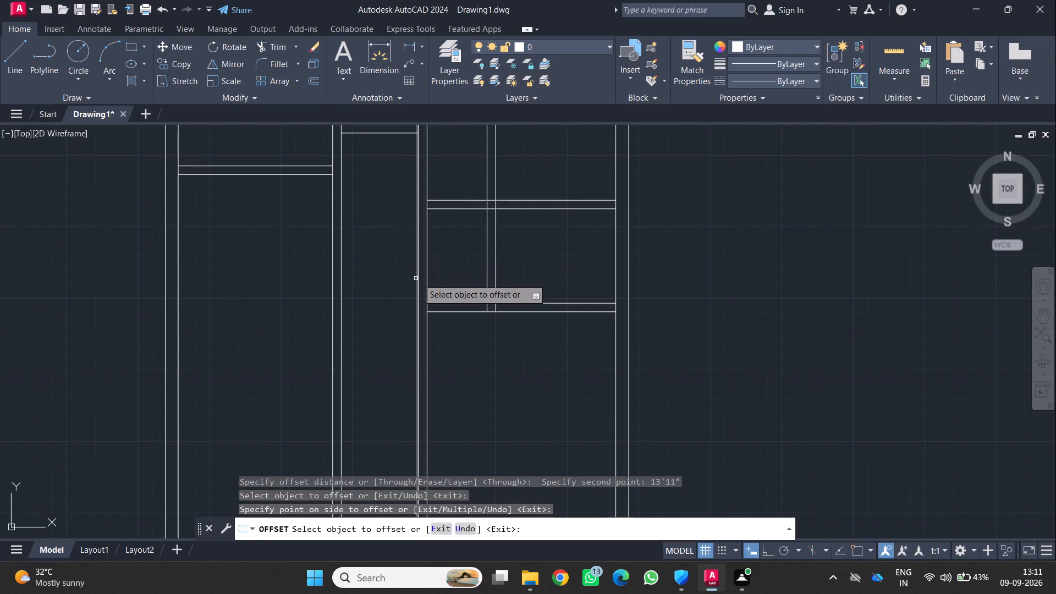
scroll(418, 279, up, 2)
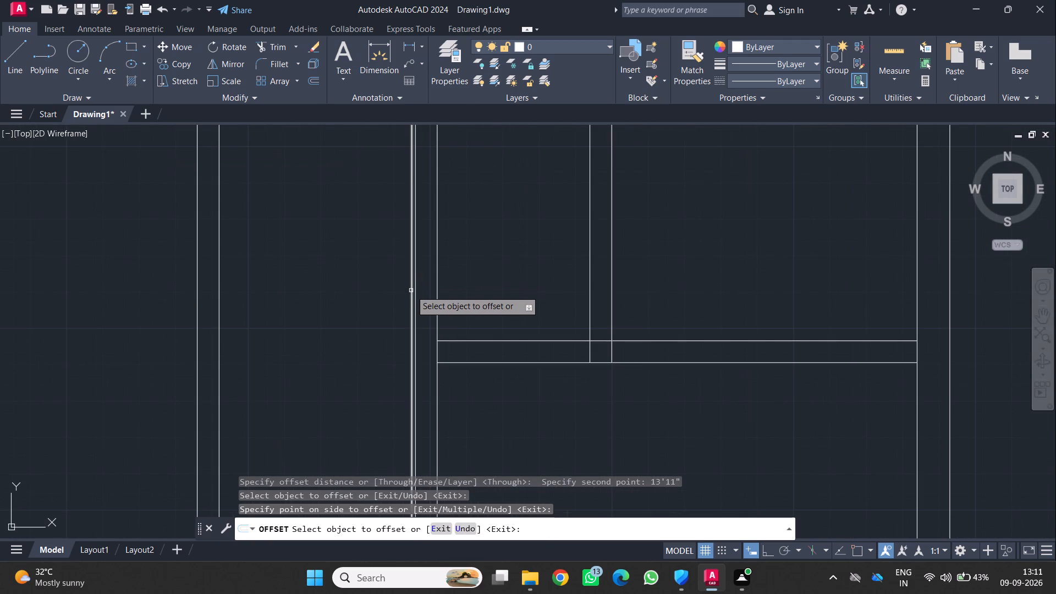
scroll(409, 291, down, 3)
middle_drag(383, 312, 452, 295)
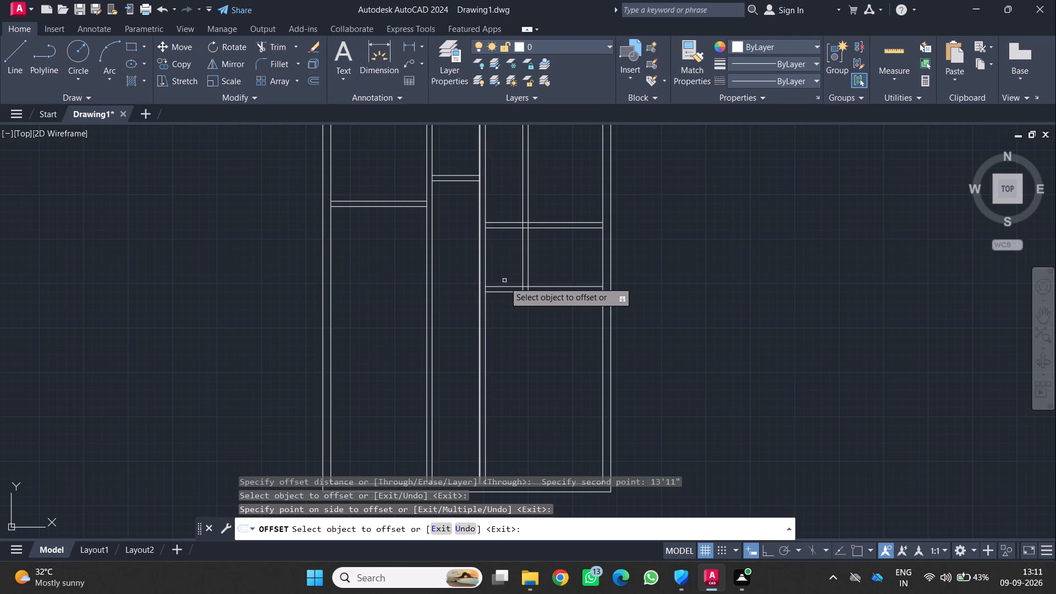
scroll(504, 282, up, 1)
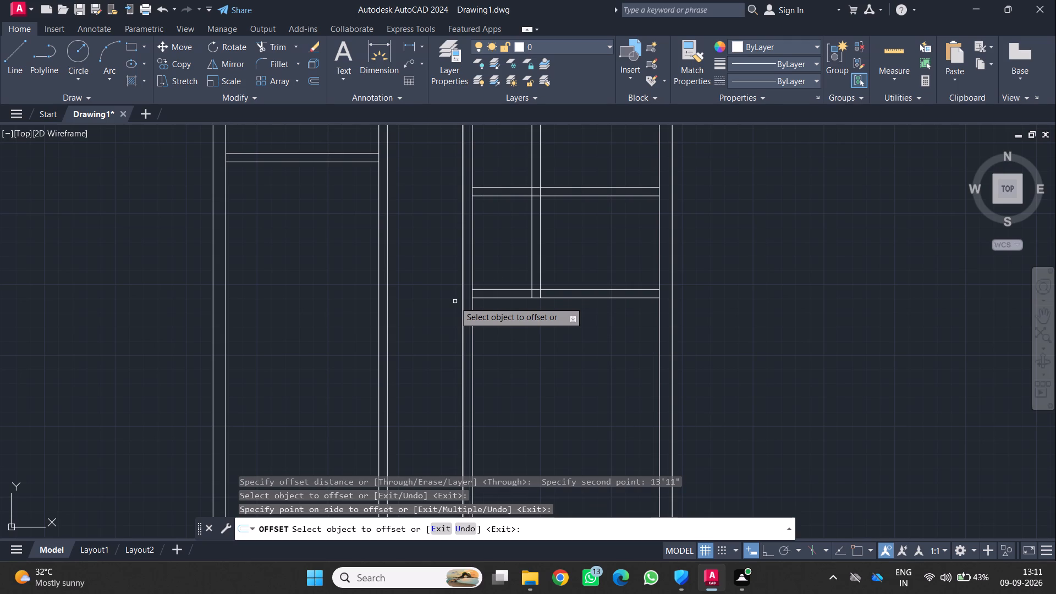
scroll(455, 301, up, 2)
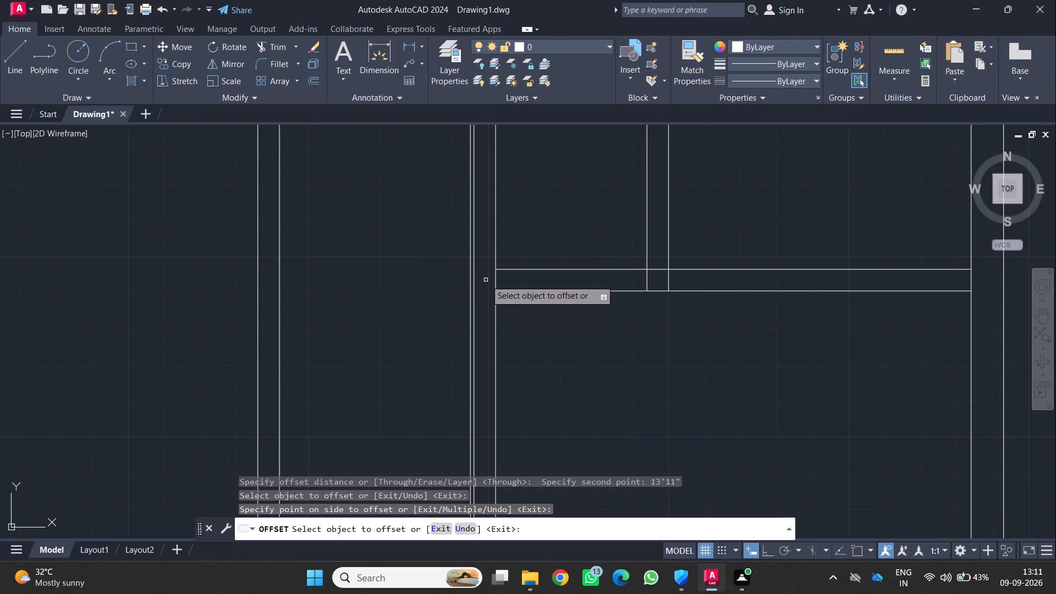
scroll(479, 280, up, 1)
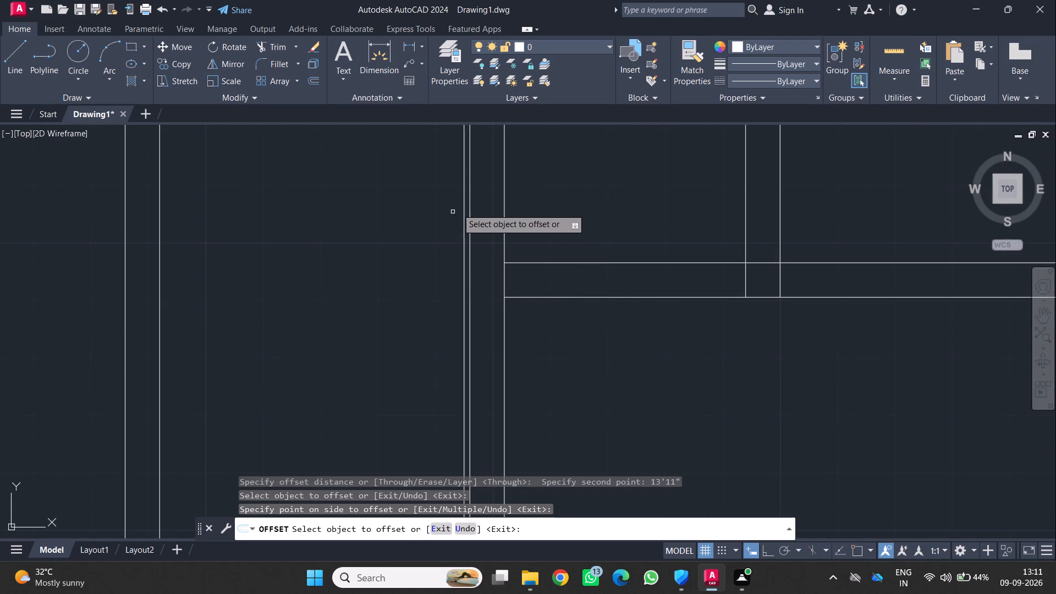
click(465, 279)
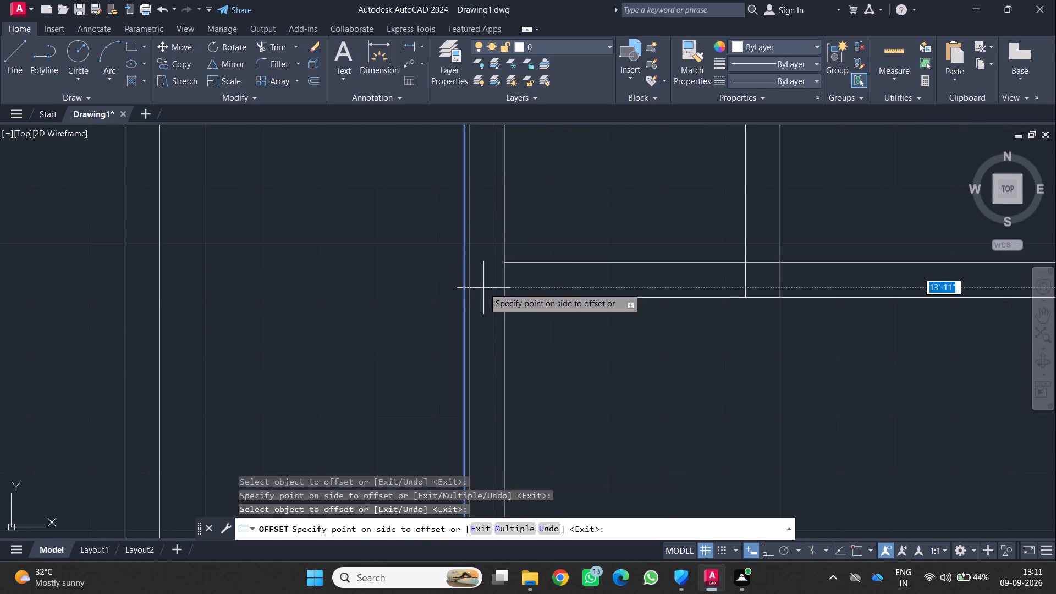
key(Delete)
key(Escape)
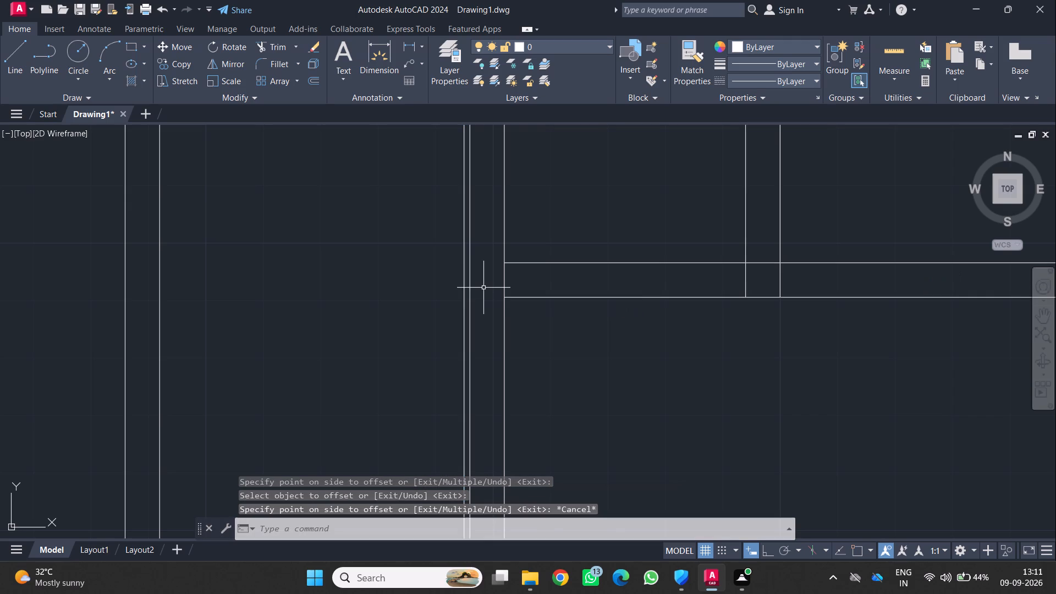
click(464, 324)
key(Delete)
Offset the lower line of the left room's horizontal partition 11'6" downward.
scroll(389, 326, down, 3)
middle_drag(360, 320, 477, 427)
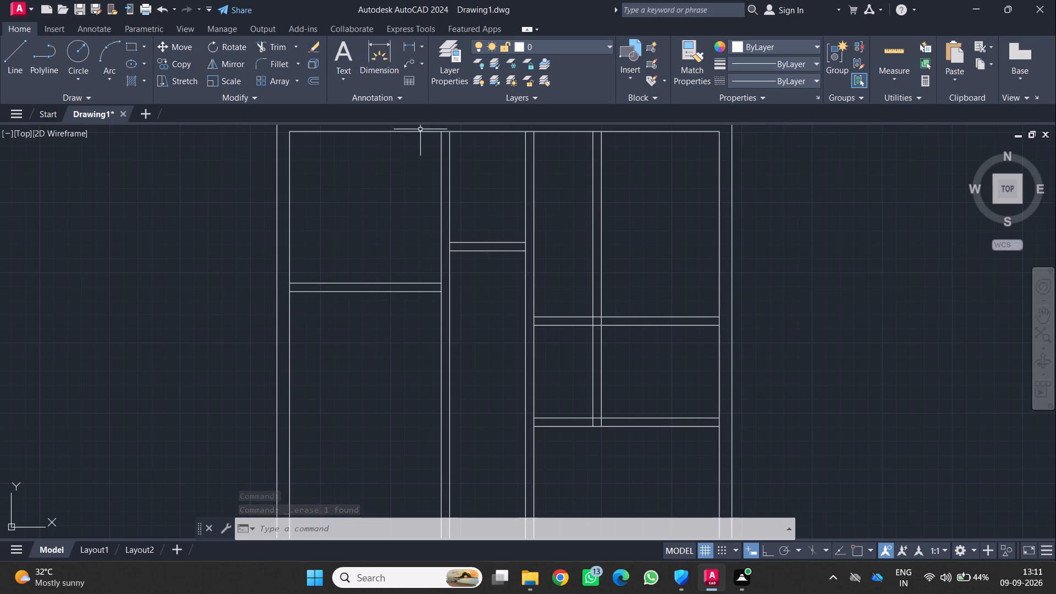
click(398, 290)
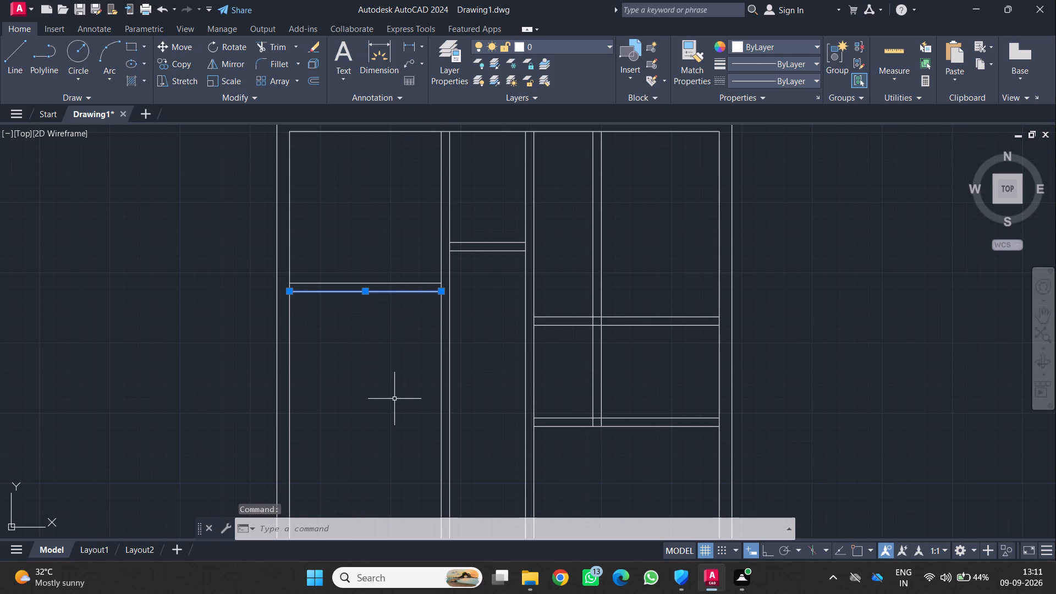
text(O\)
key(BackSpace)
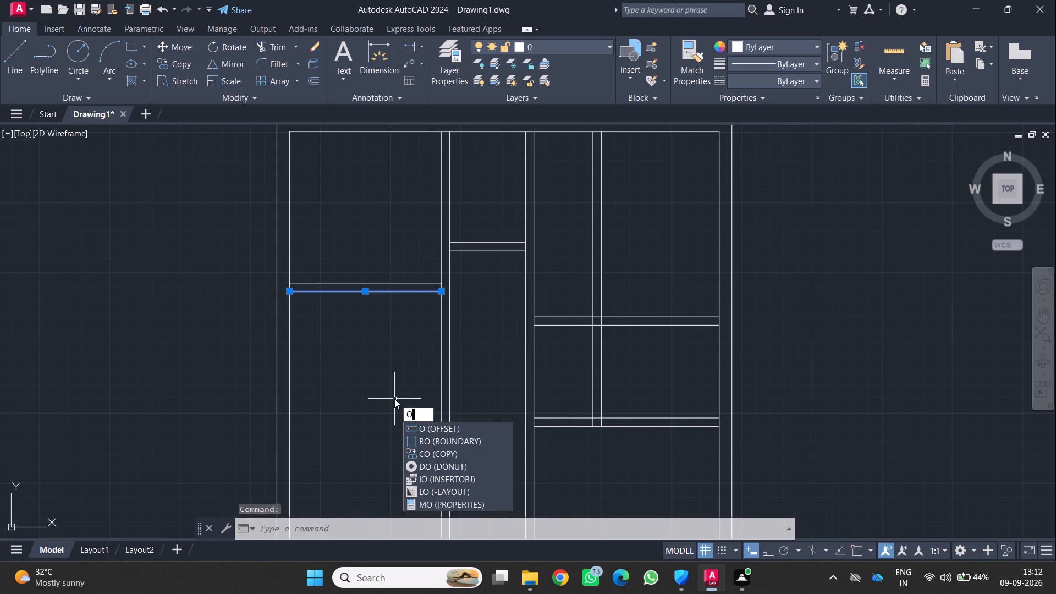
key(Return)
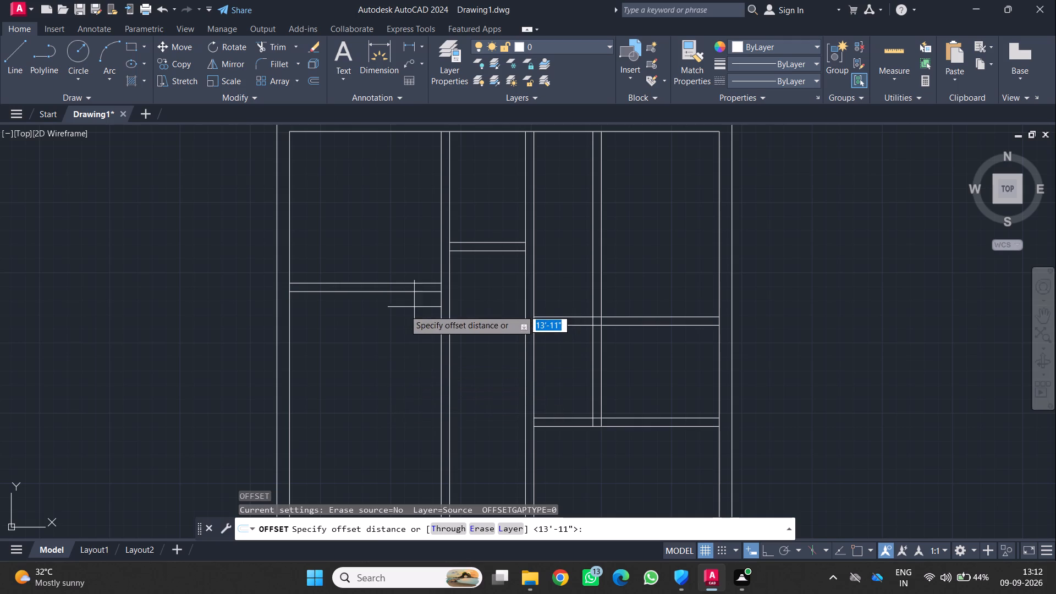
click(395, 291)
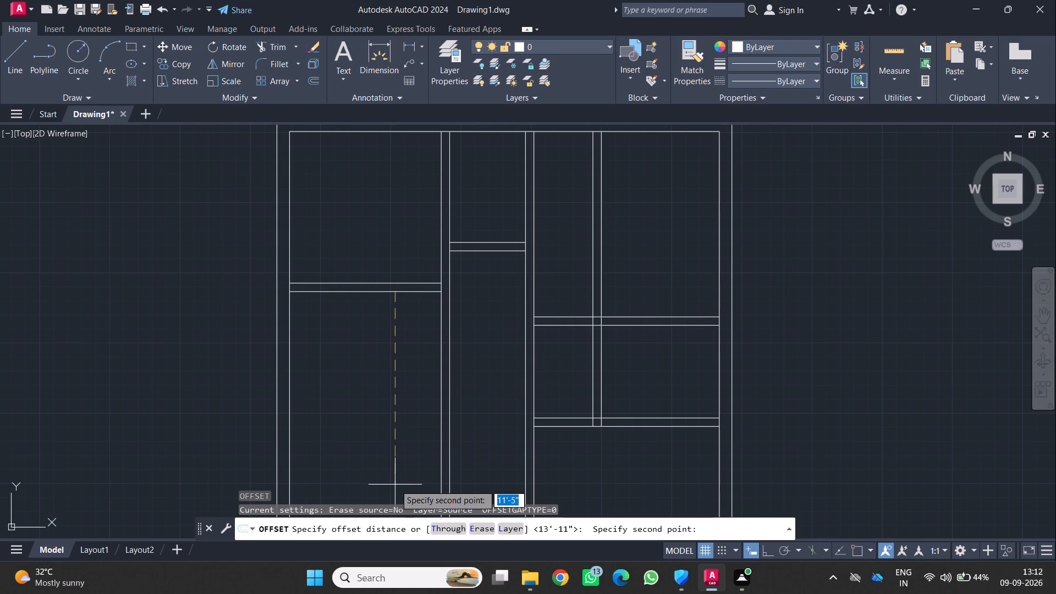
text(11)
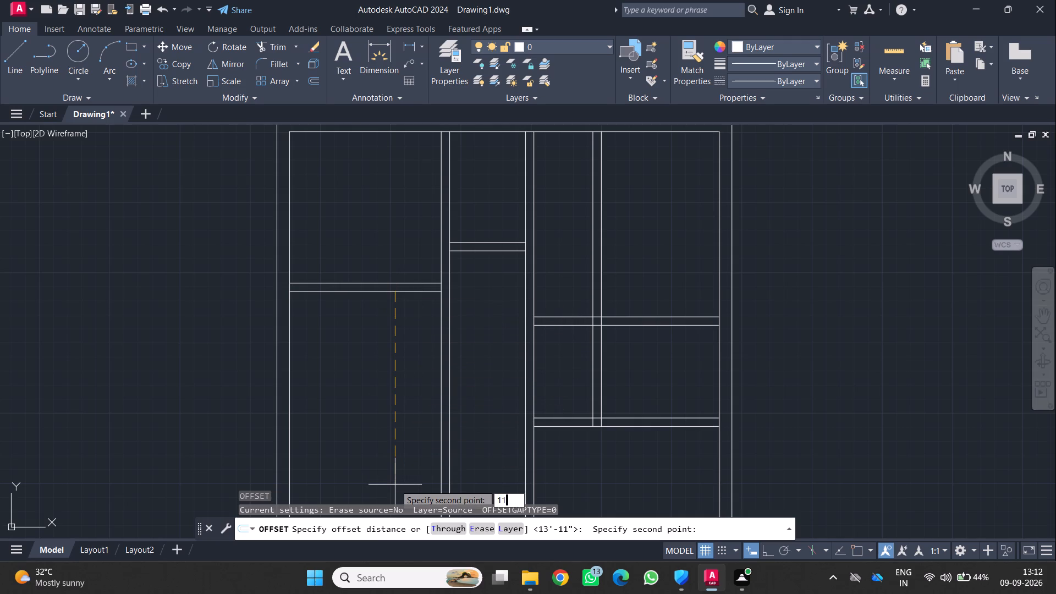
key(apostrophe)
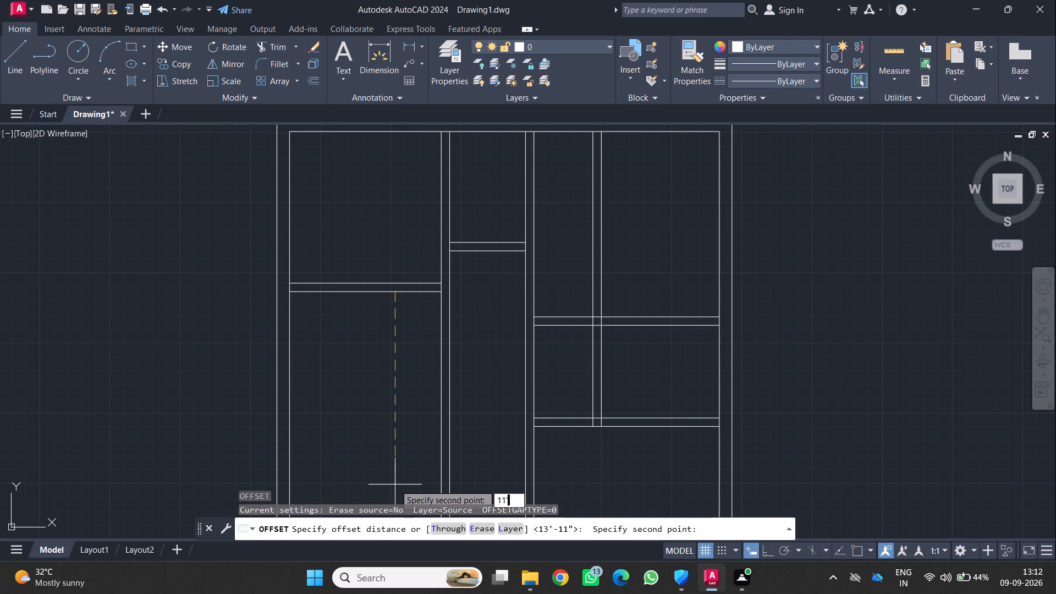
key(6)
key(shift+quotedbl)
key(Return)
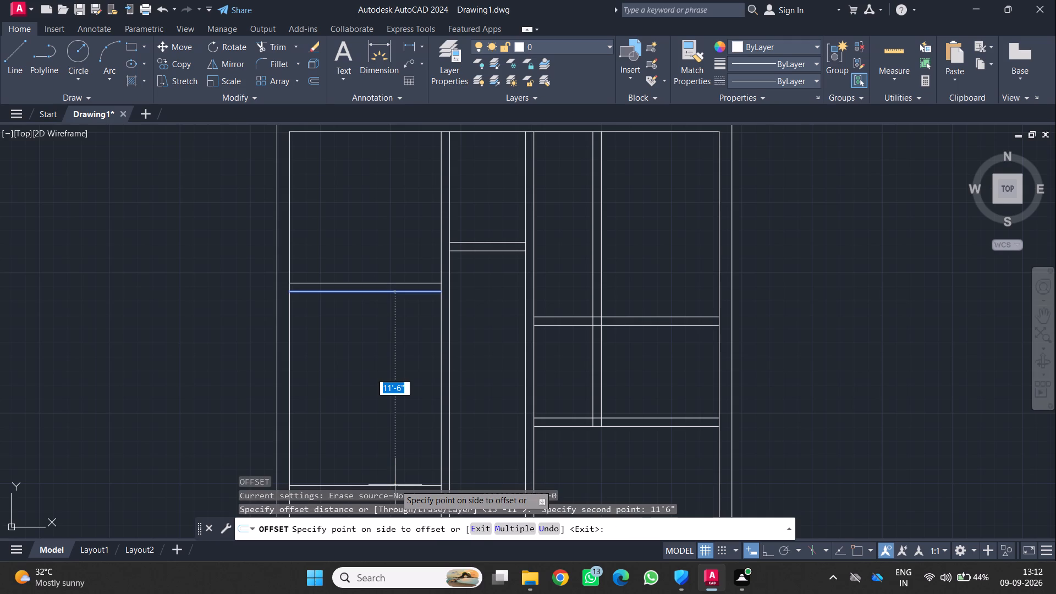
click(397, 482)
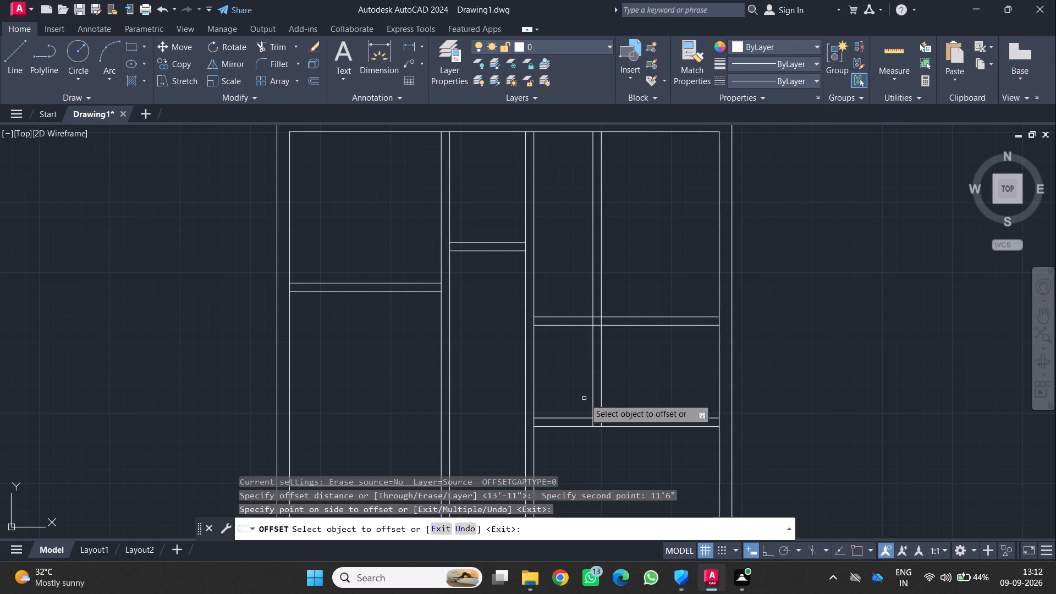
Offset the new horizontal line 6" downward to form a second horizontal partition in the left room.
scroll(491, 408, down, 2)
middle_drag(524, 389, 675, 283)
scroll(675, 283, up, 1)
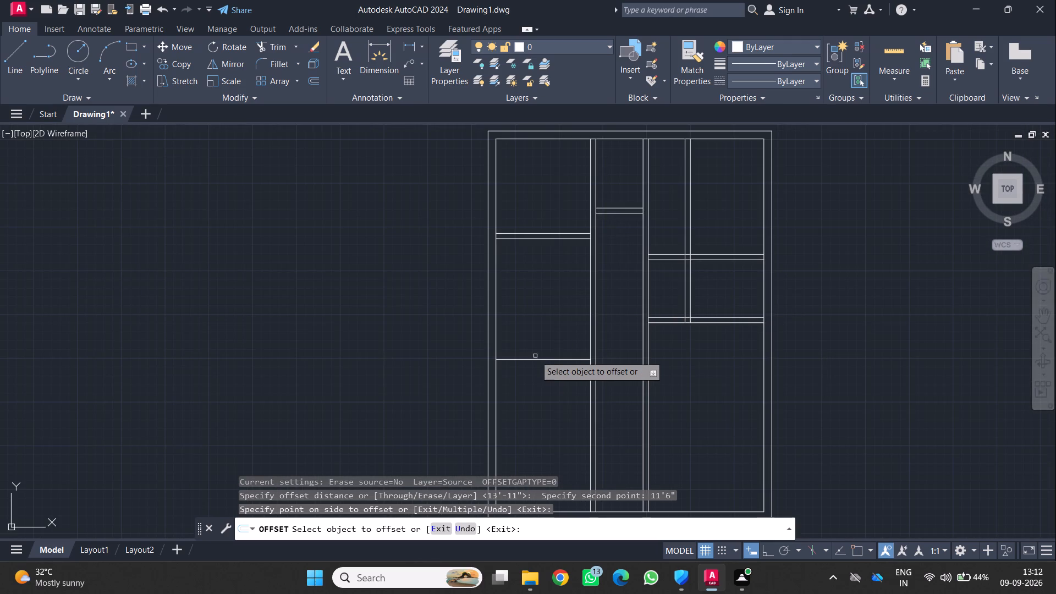
scroll(535, 356, up, 1)
click(541, 362)
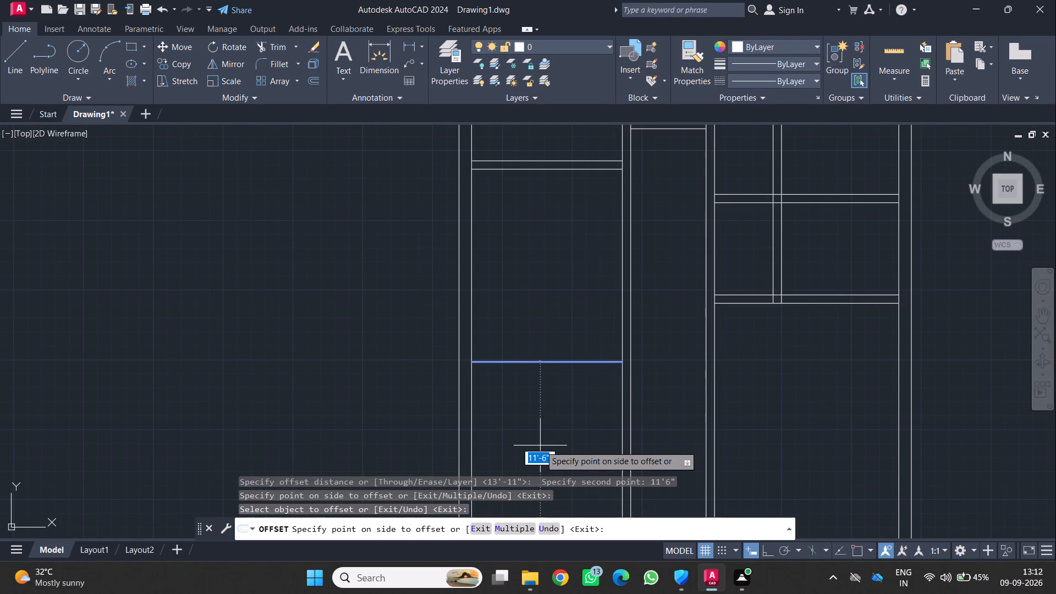
key(6)
key(shift+quotedbl)
key(Return)
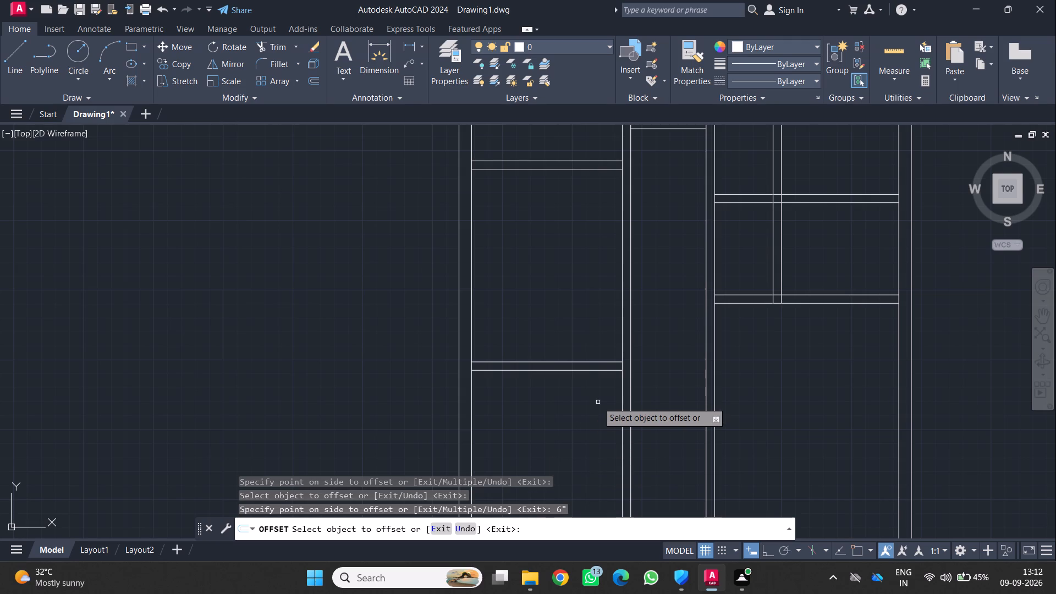
middle_drag(603, 425, 617, 431)
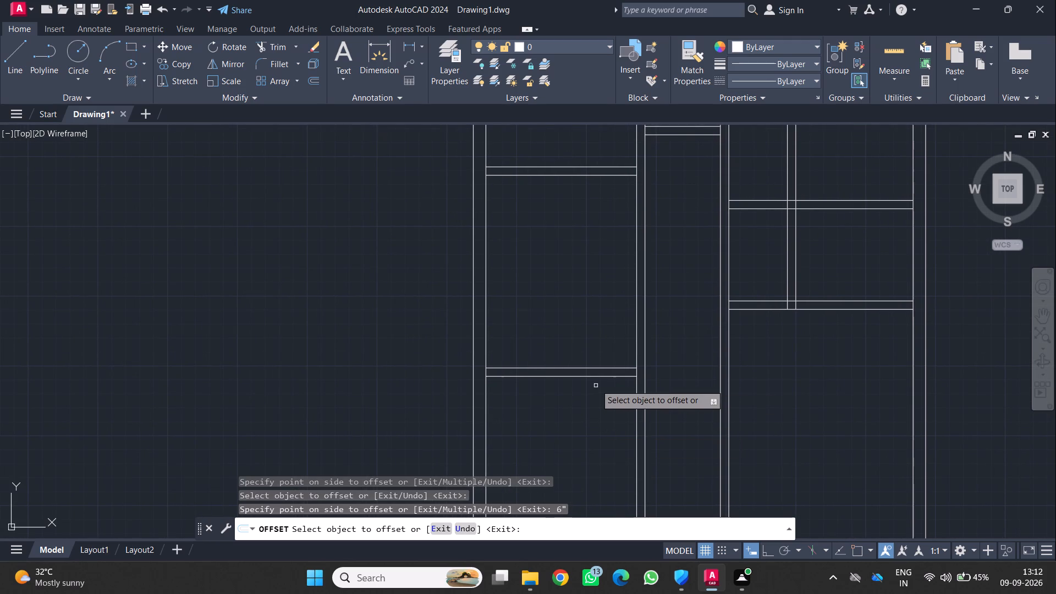
key(Escape)
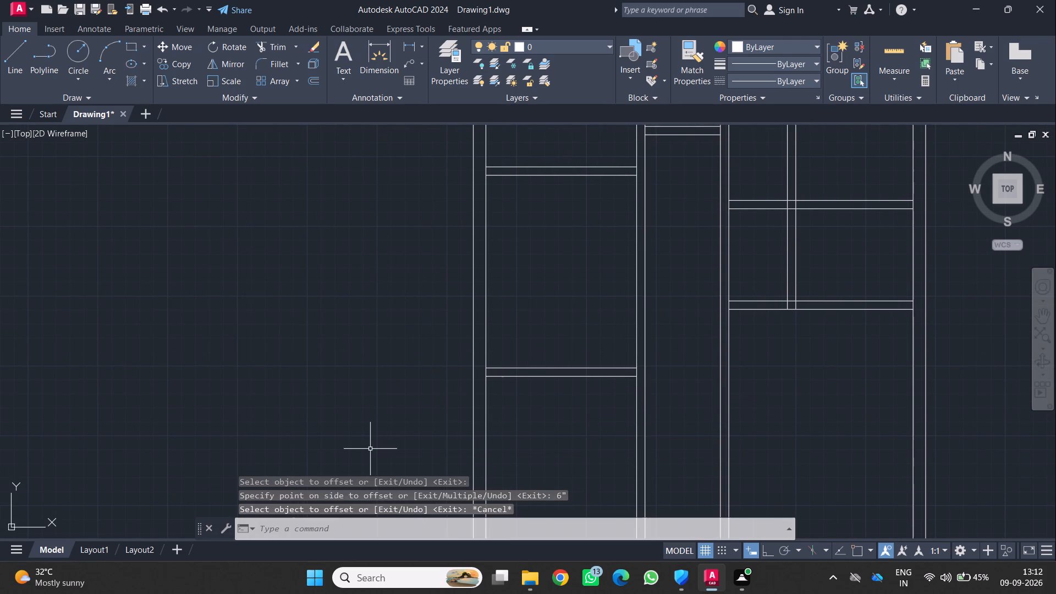
Extend both lines of the left room's lower horizontal partition across the first vertical partition to the second vertical partition.
text(EX)
key(Return)
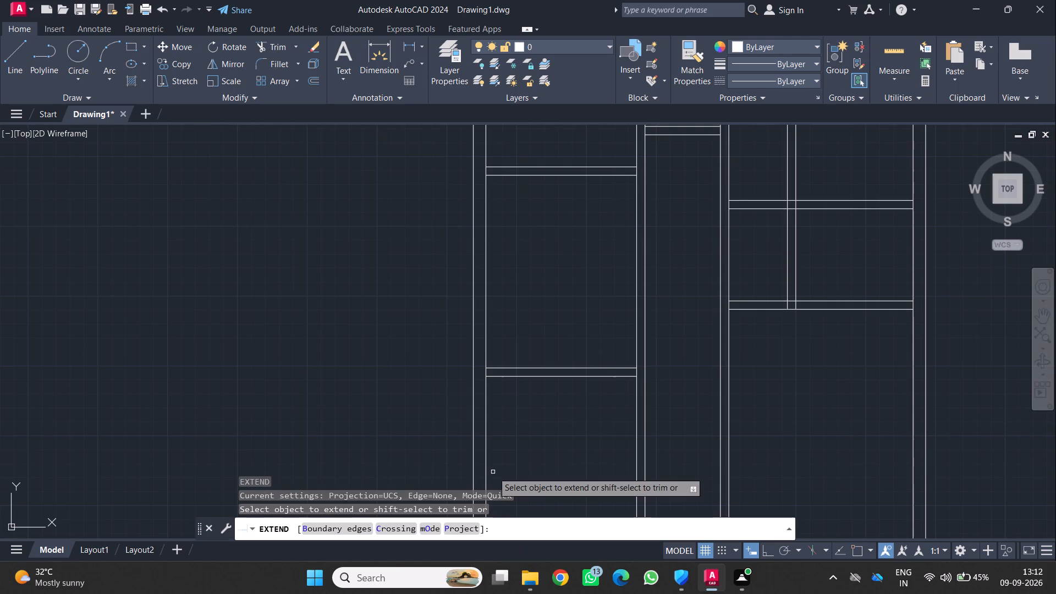
click(608, 377)
click(611, 365)
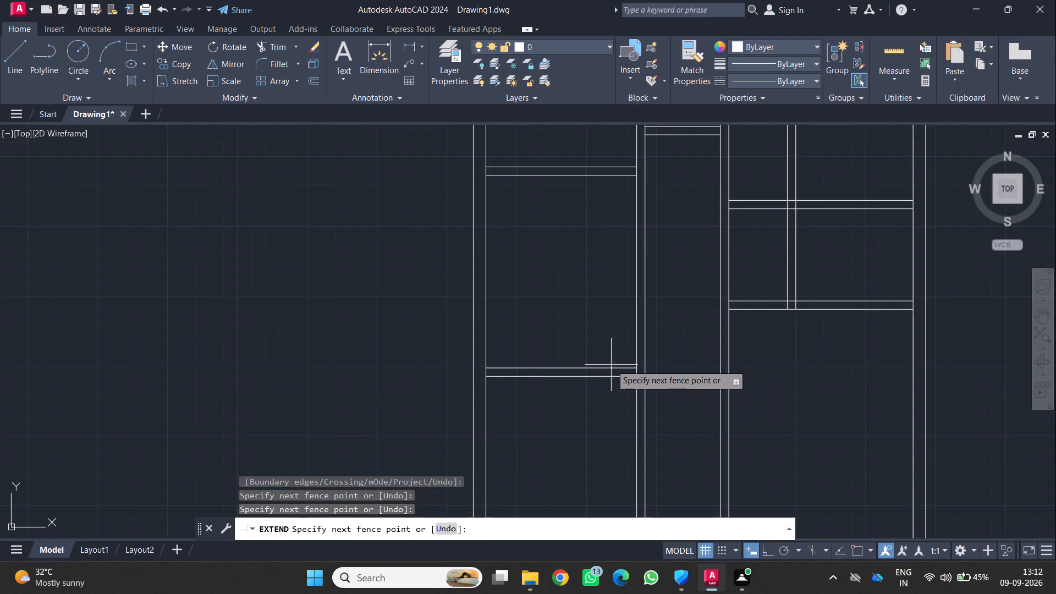
click(617, 366)
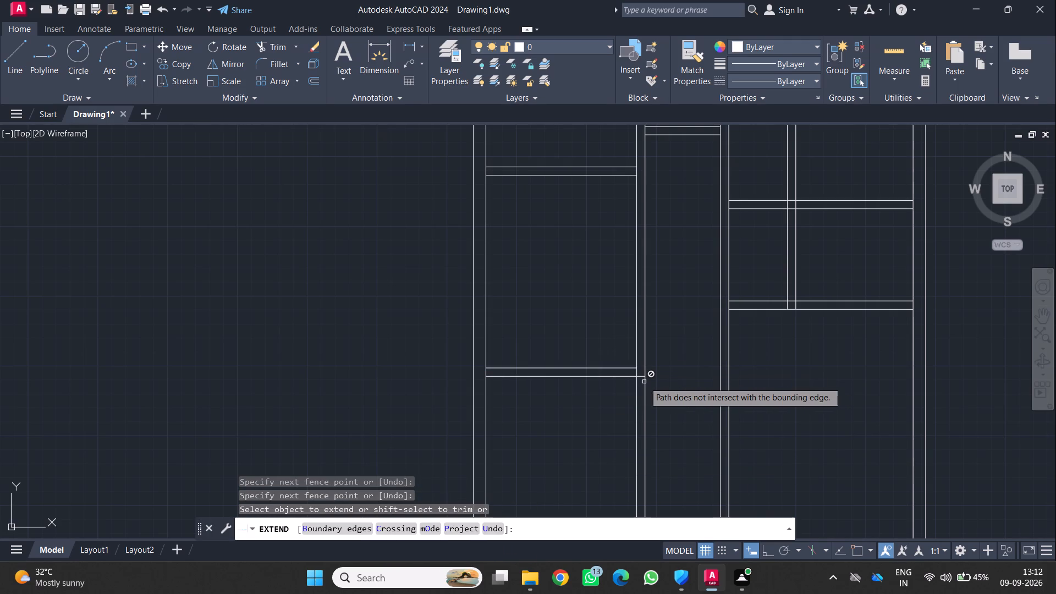
scroll(644, 382, up, 2)
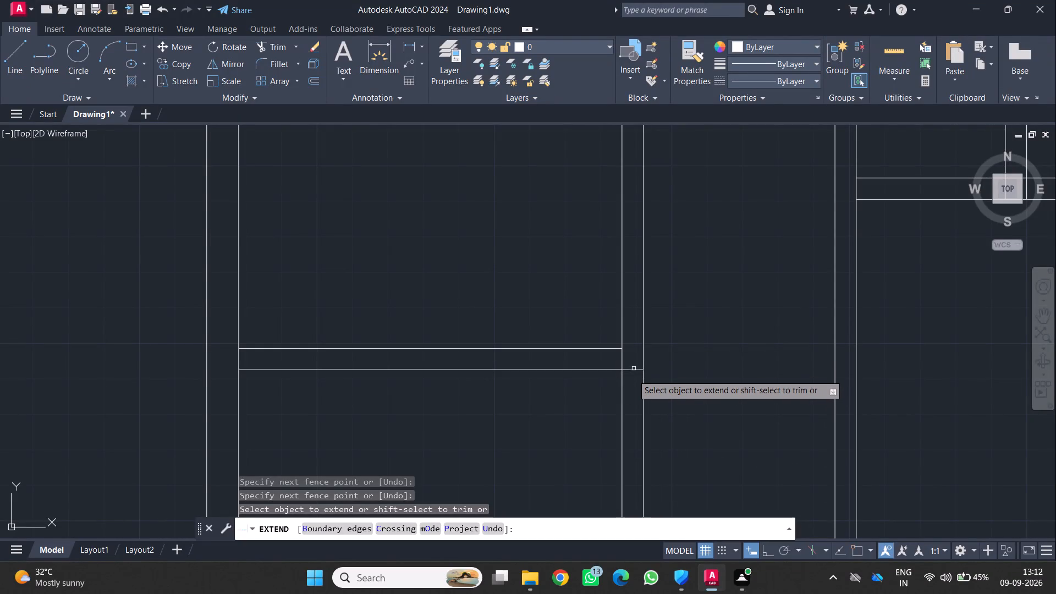
click(634, 371)
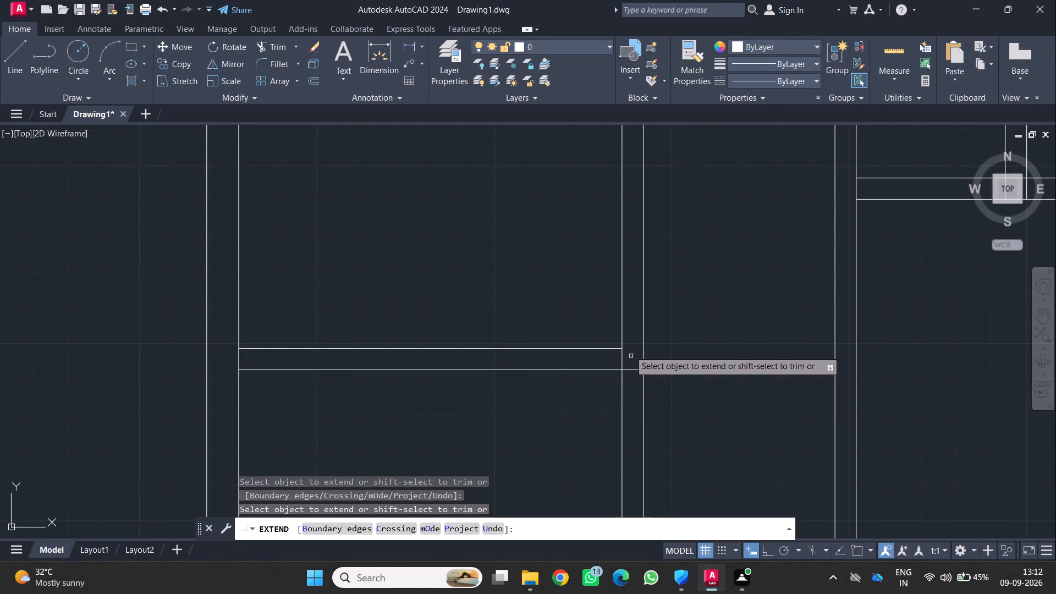
click(604, 347)
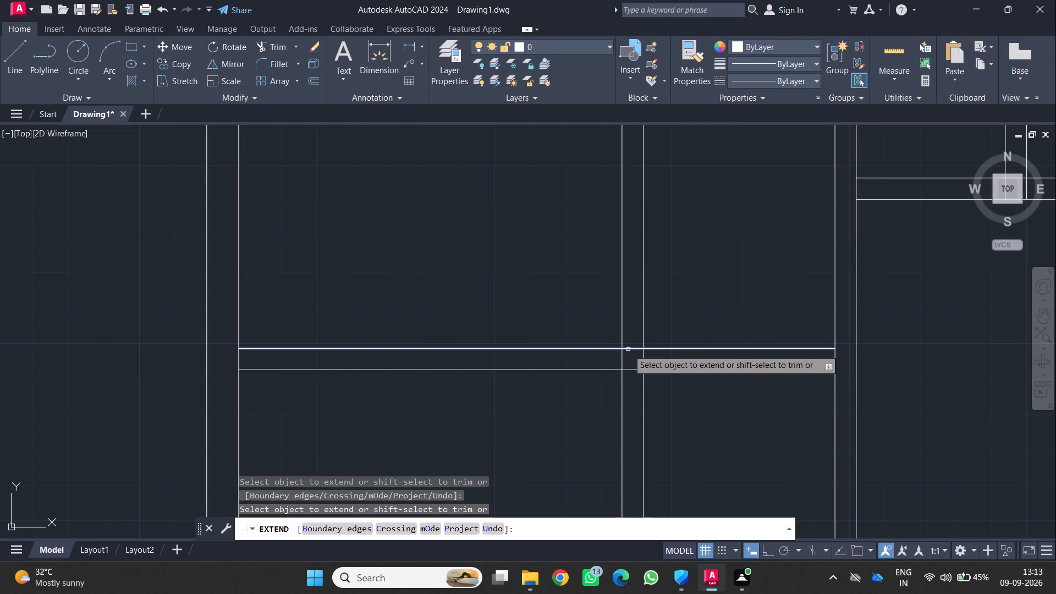
click(627, 349)
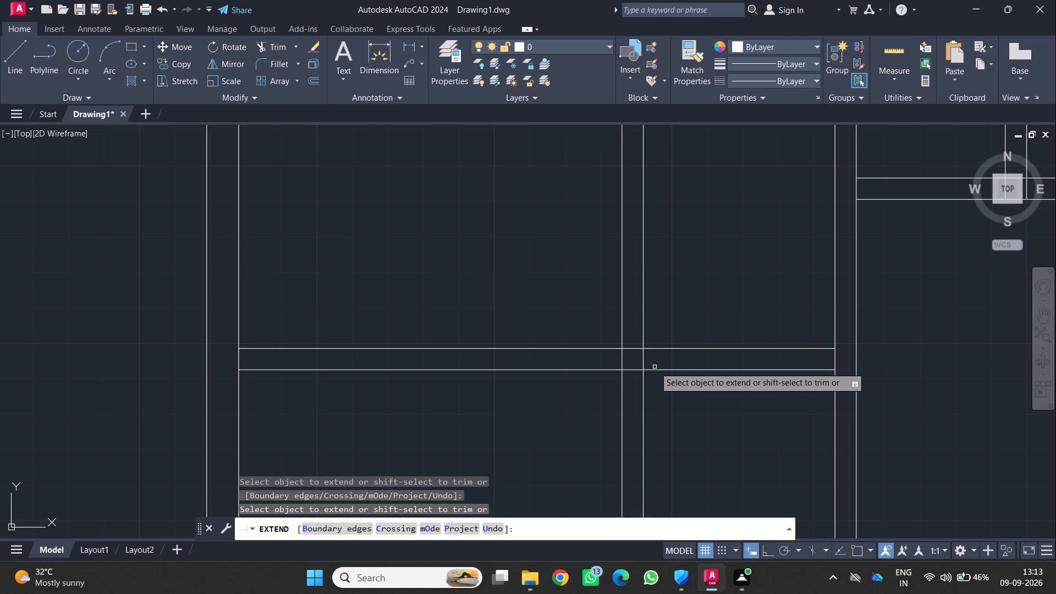
scroll(648, 370, down, 2)
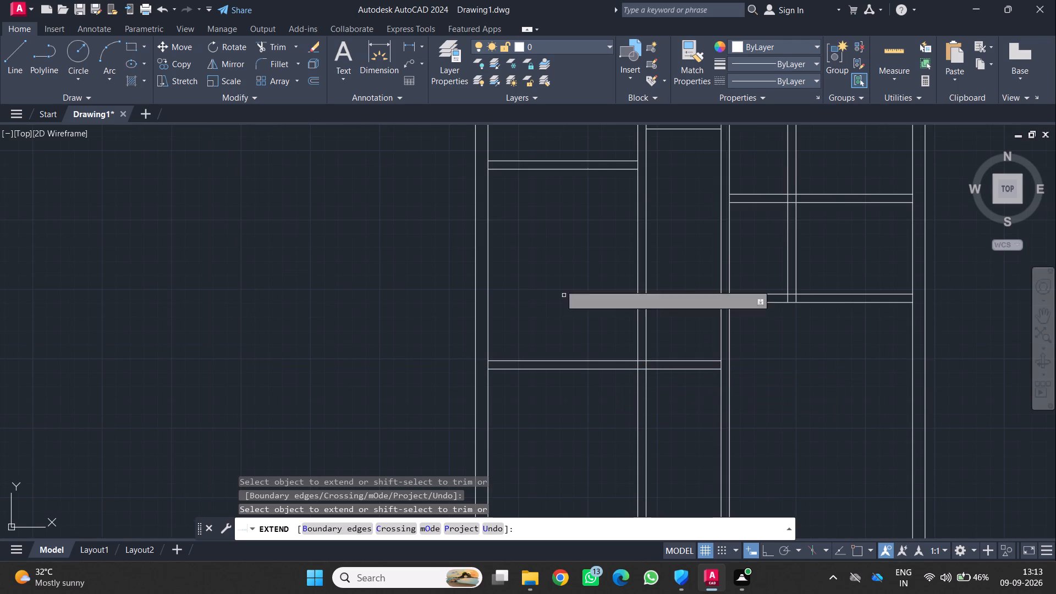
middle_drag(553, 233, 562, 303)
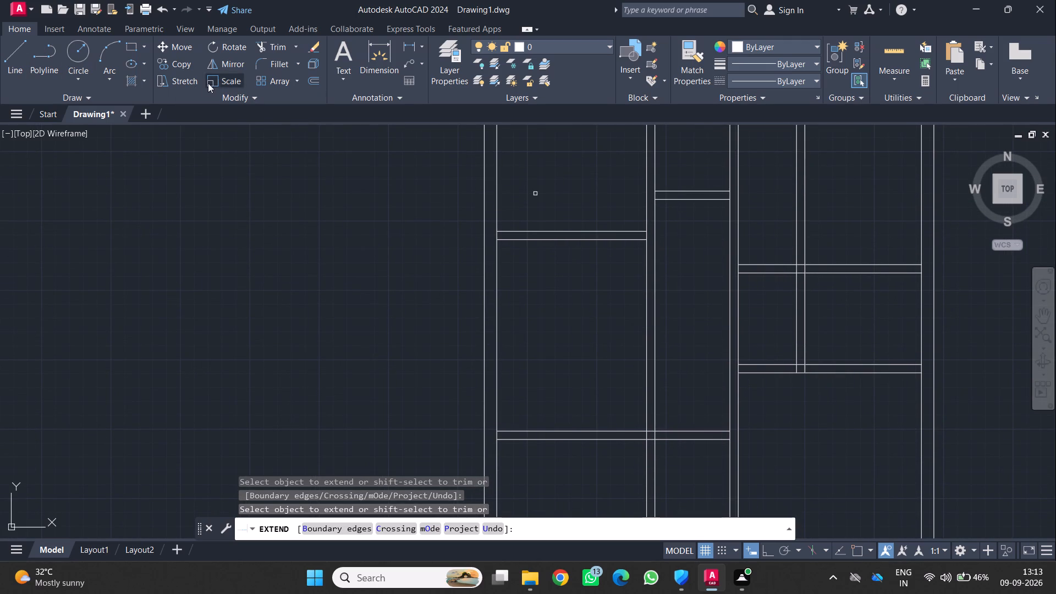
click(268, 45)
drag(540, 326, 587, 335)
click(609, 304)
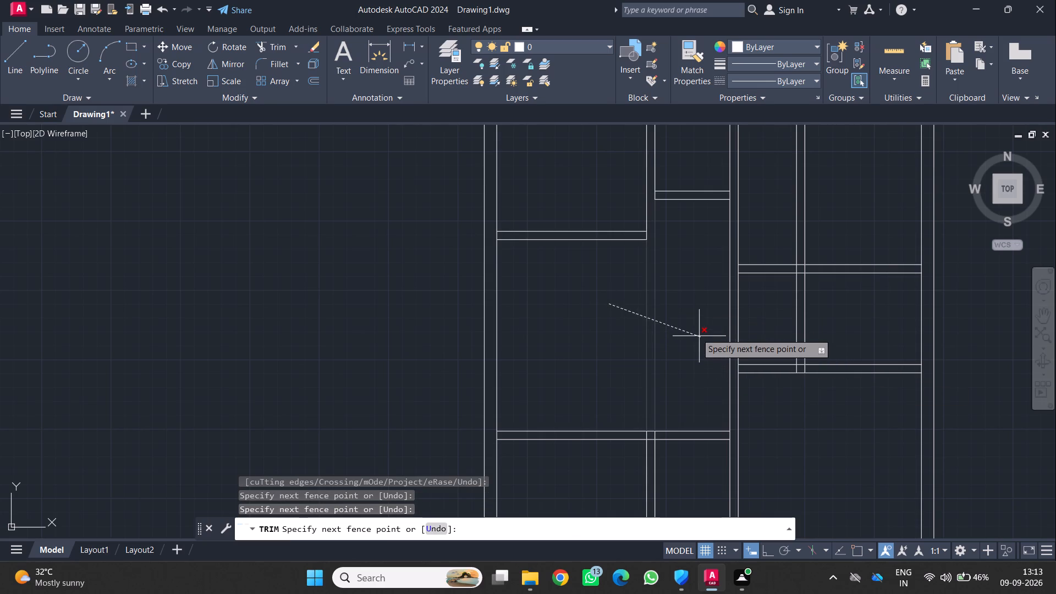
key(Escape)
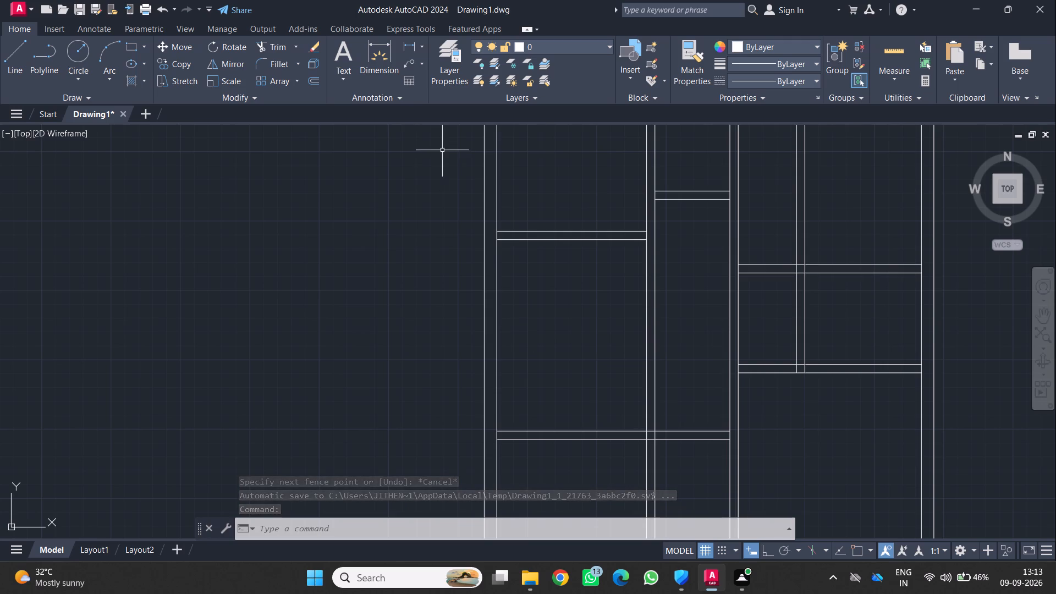
Extend both lines of the left room's upper horizontal partition to the right line of the first vertical partition.
text(EX)
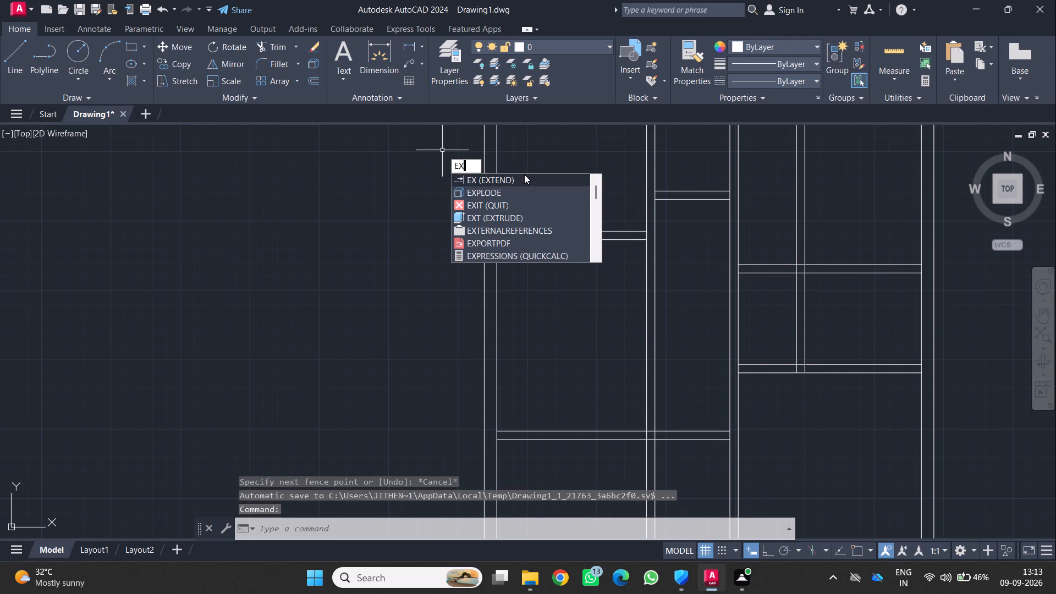
click(524, 174)
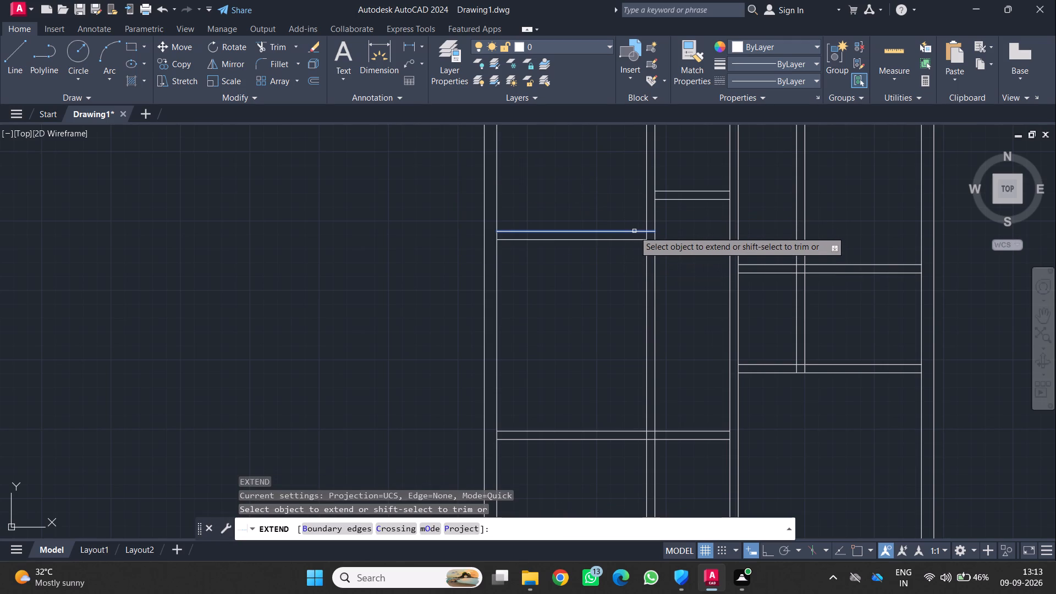
click(634, 231)
click(635, 238)
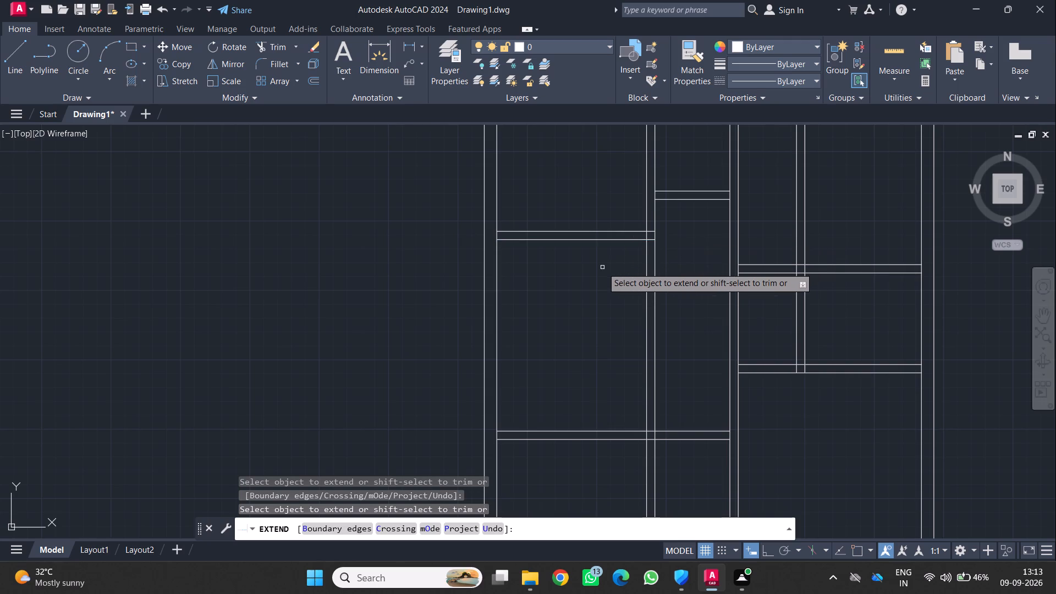
key(Escape)
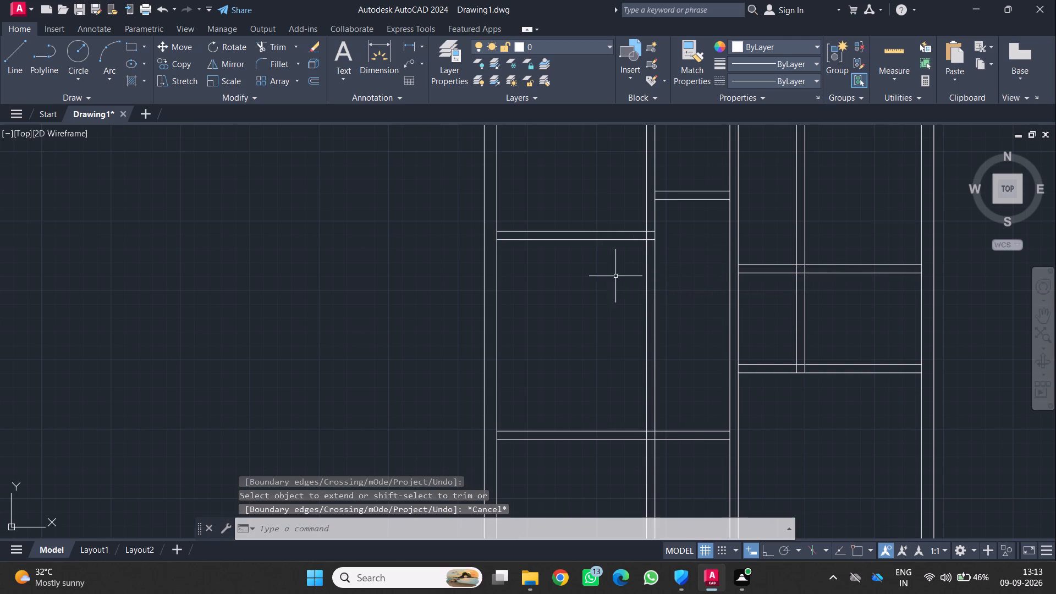
Trim away both lines of the first vertical partition everywhere below the left room's upper horizontal partition, including the stubs inside the lower horizontal partition.
click(275, 45)
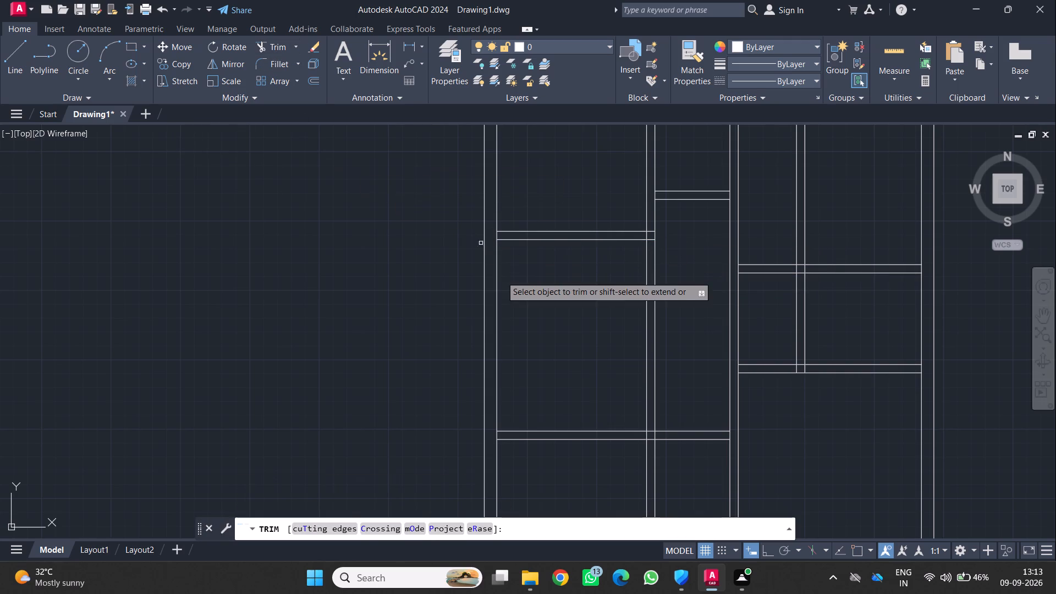
click(501, 277)
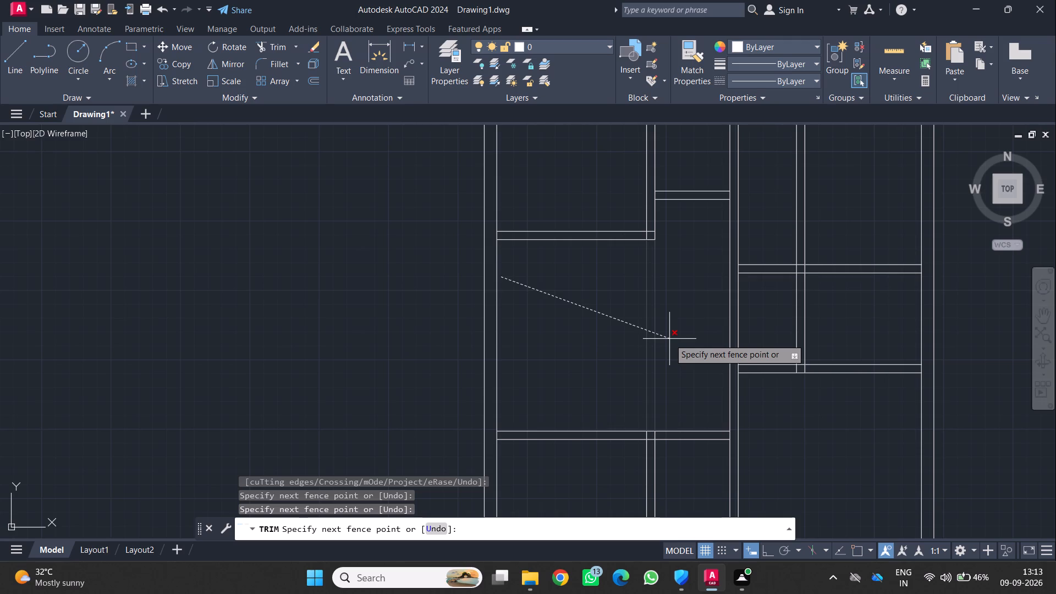
click(669, 339)
middle_drag(589, 536, 607, 461)
middle_drag(606, 471, 610, 345)
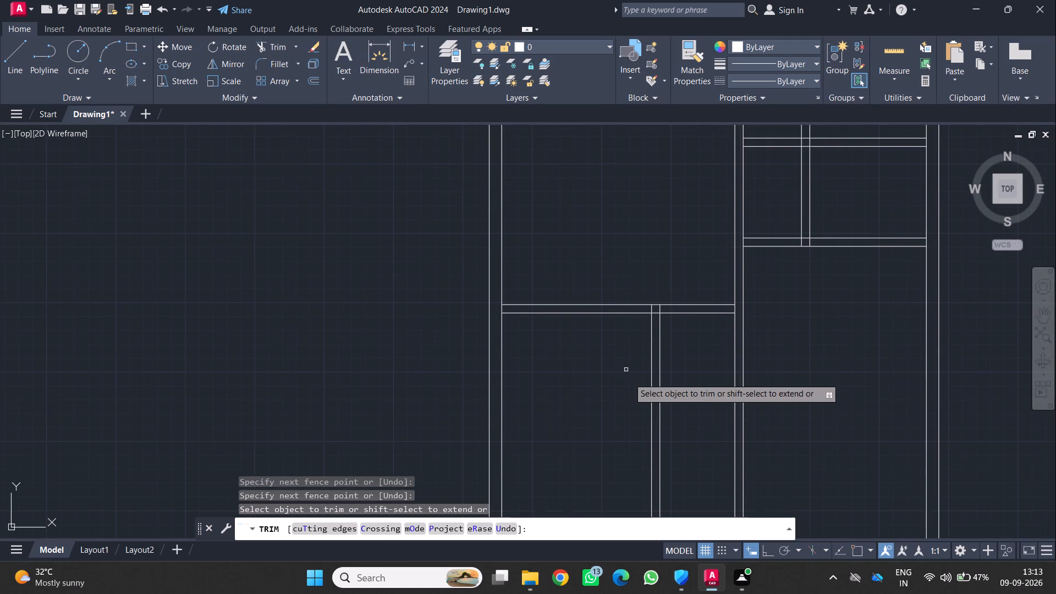
drag(605, 383, 616, 386)
click(673, 400)
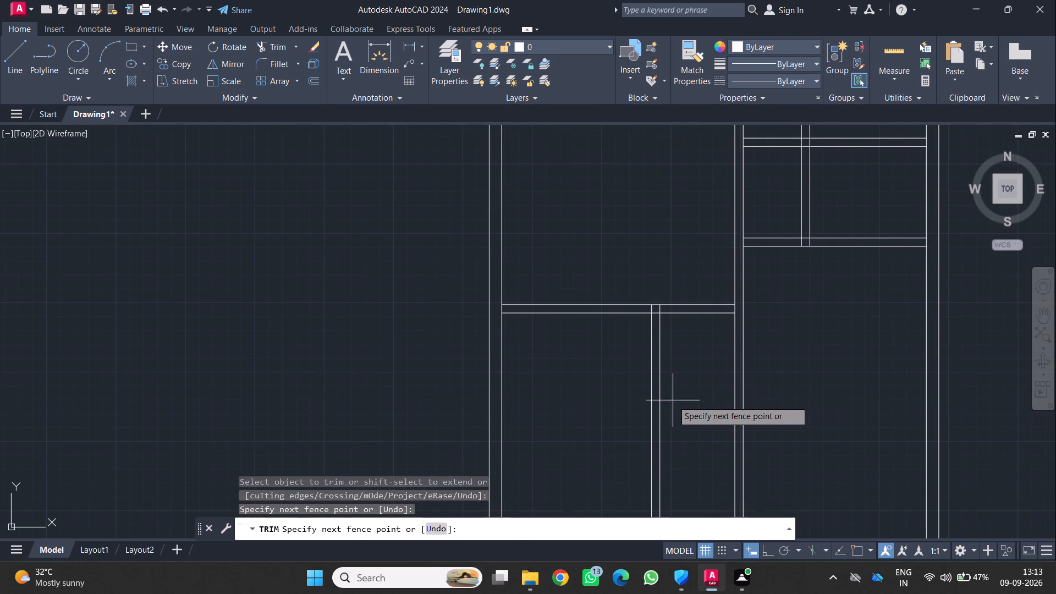
click(623, 384)
scroll(627, 357, up, 3)
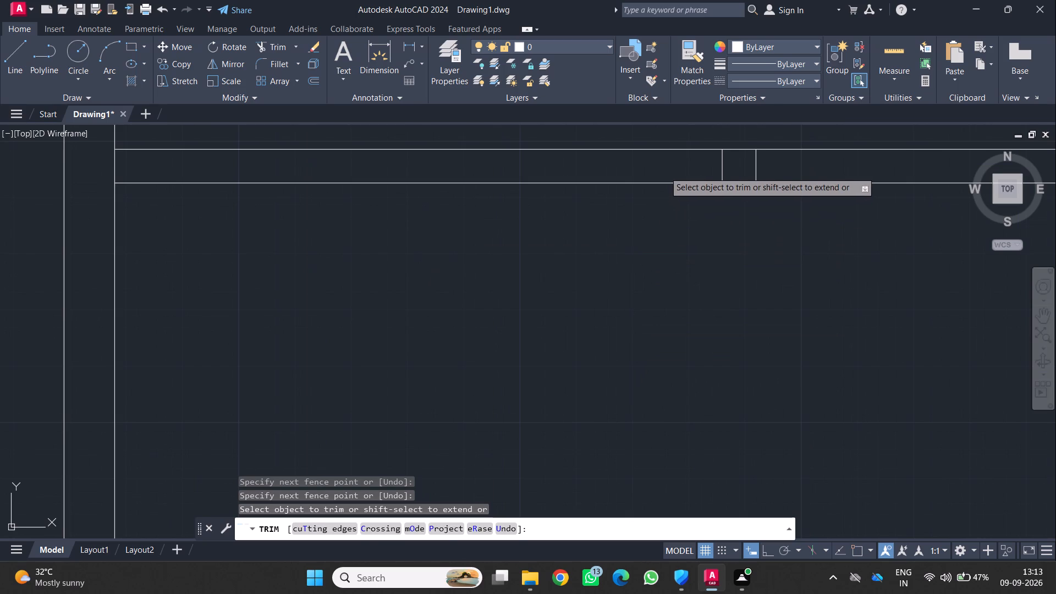
click(664, 172)
click(769, 168)
Trim the two short horizontal segments lying between the first vertical partition's lines at the upper horizontal partition's end.
scroll(724, 171, down, 3)
middle_drag(702, 190, 702, 221)
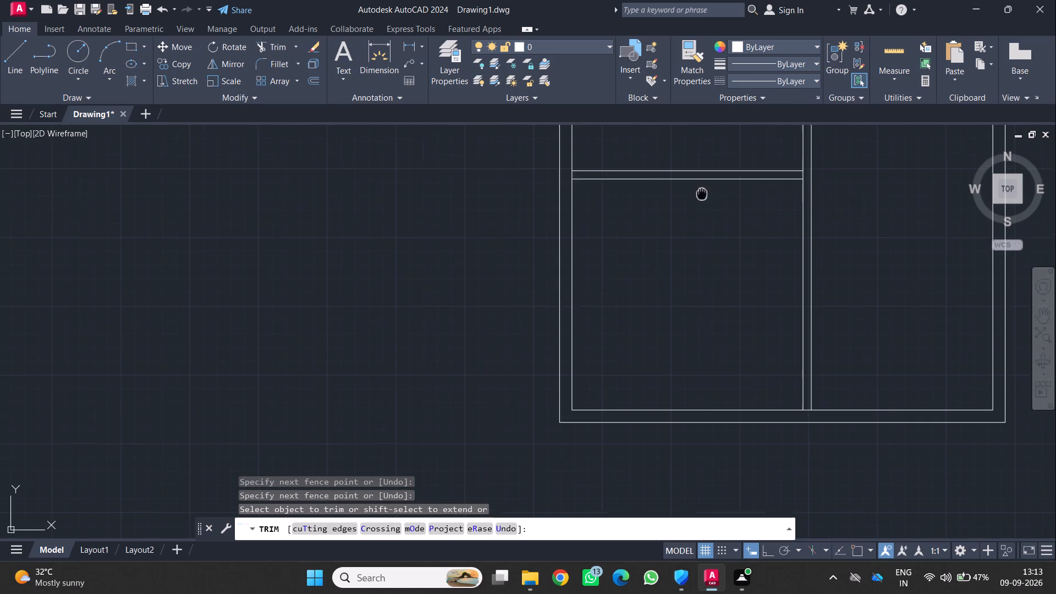
middle_drag(702, 221, 652, 408)
scroll(651, 409, up, 1)
scroll(624, 426, down, 2)
scroll(620, 355, up, 1)
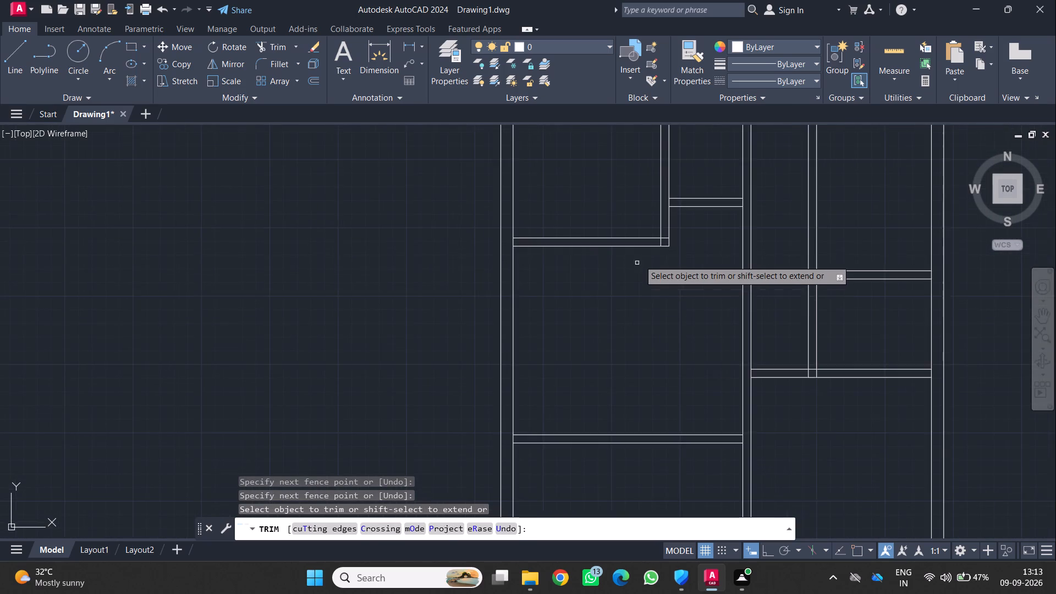
scroll(639, 260, up, 1)
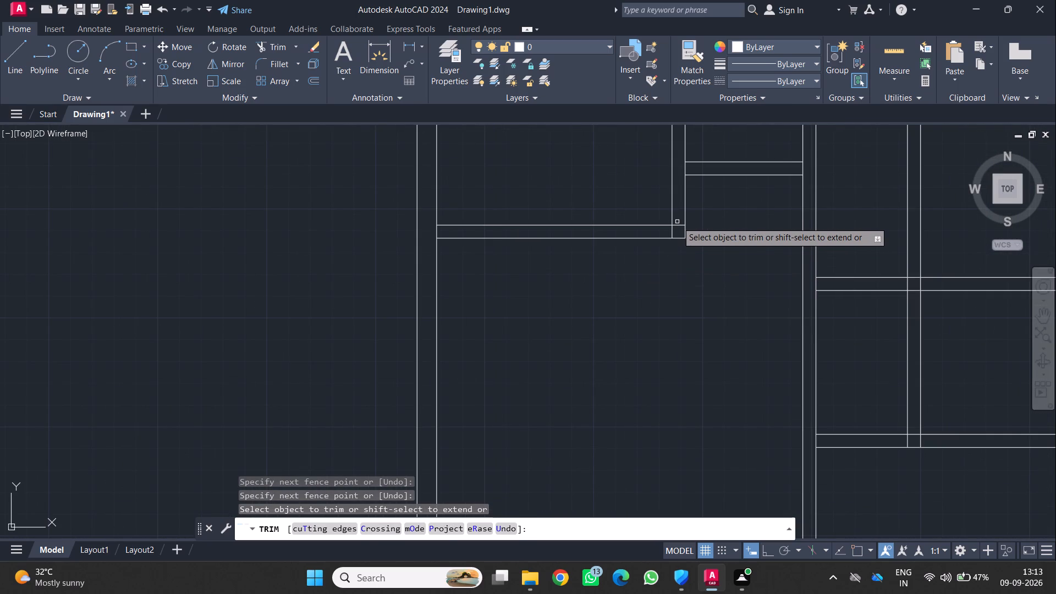
click(677, 226)
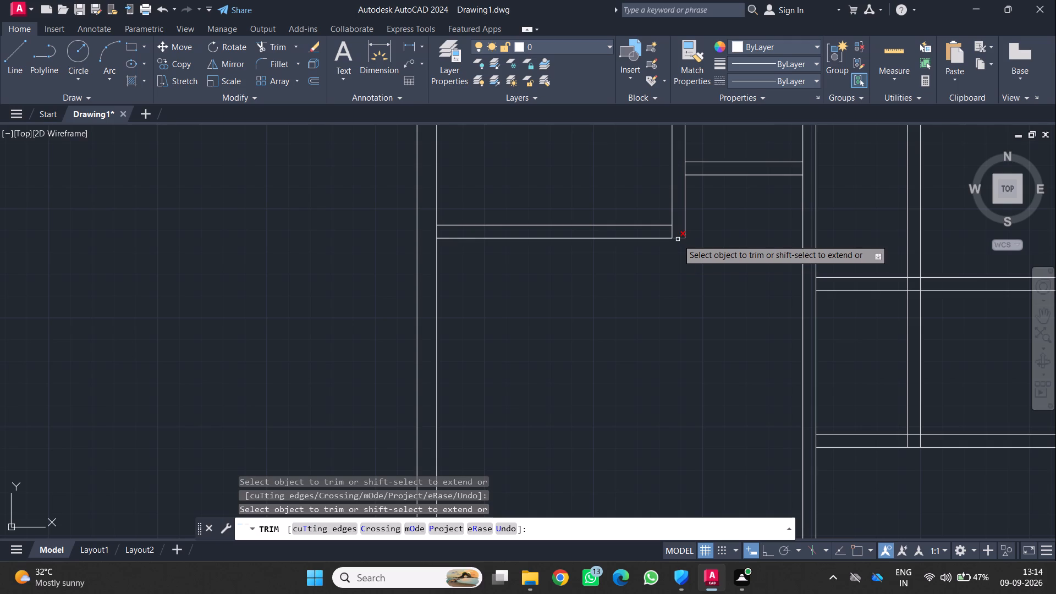
click(678, 239)
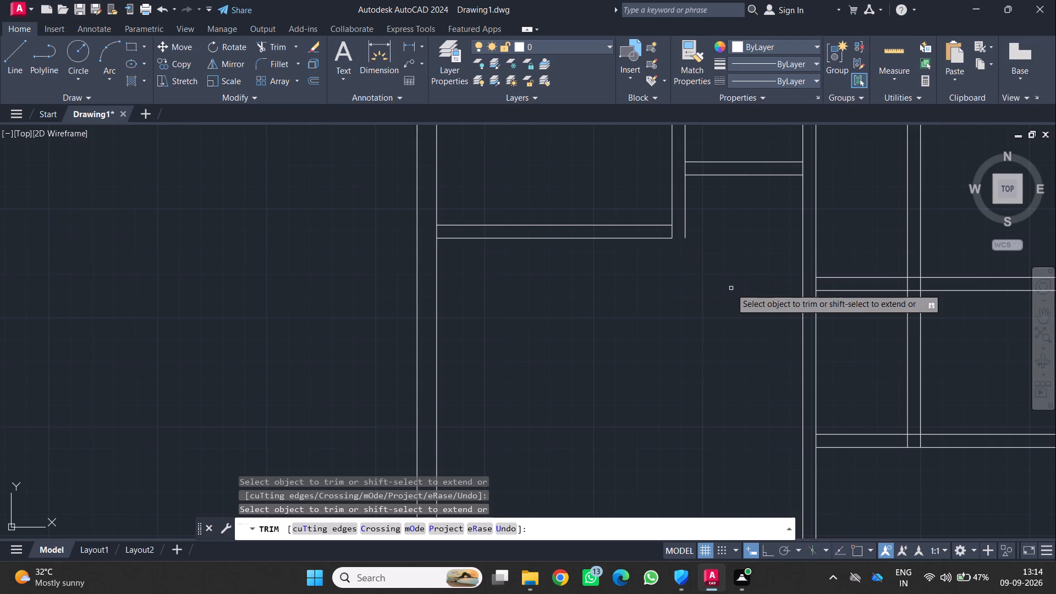
key(Escape)
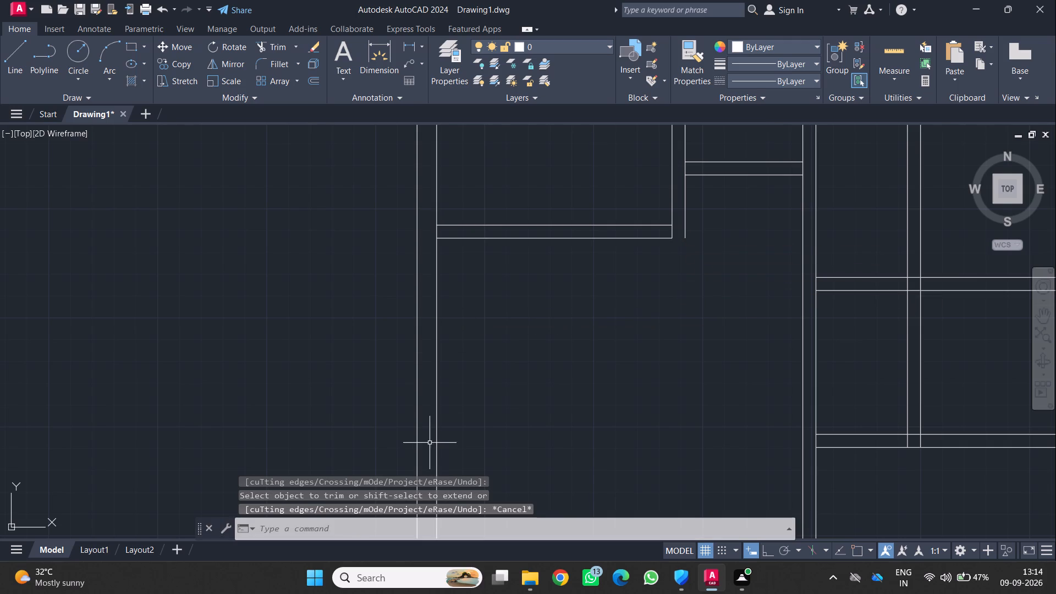
Check wall lengths around the left rooms with the quick measure tool.
scroll(290, 463, down, 1)
middle_drag(501, 444, 554, 382)
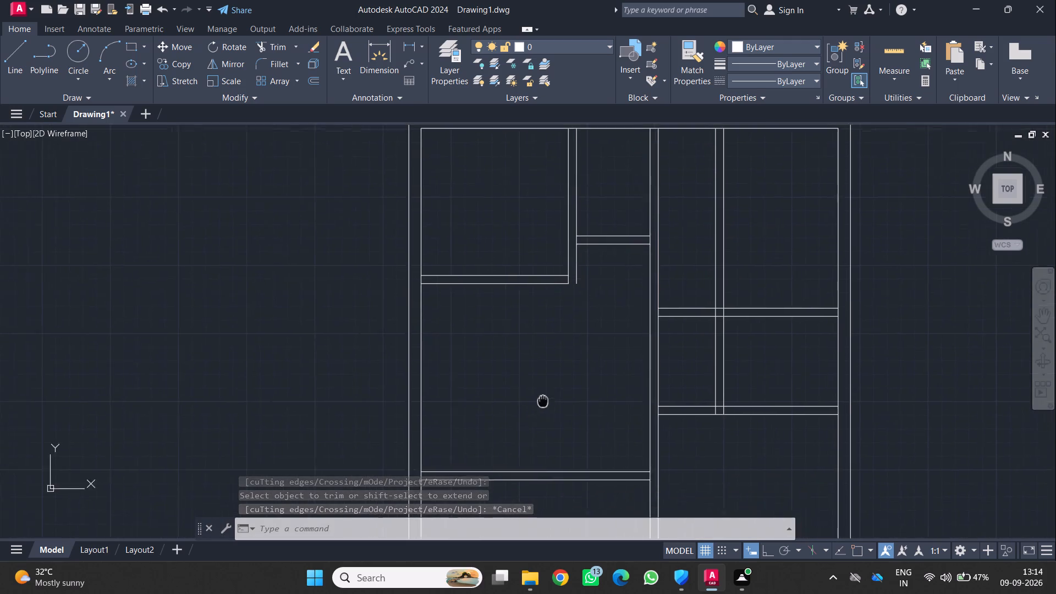
middle_drag(554, 382, 563, 369)
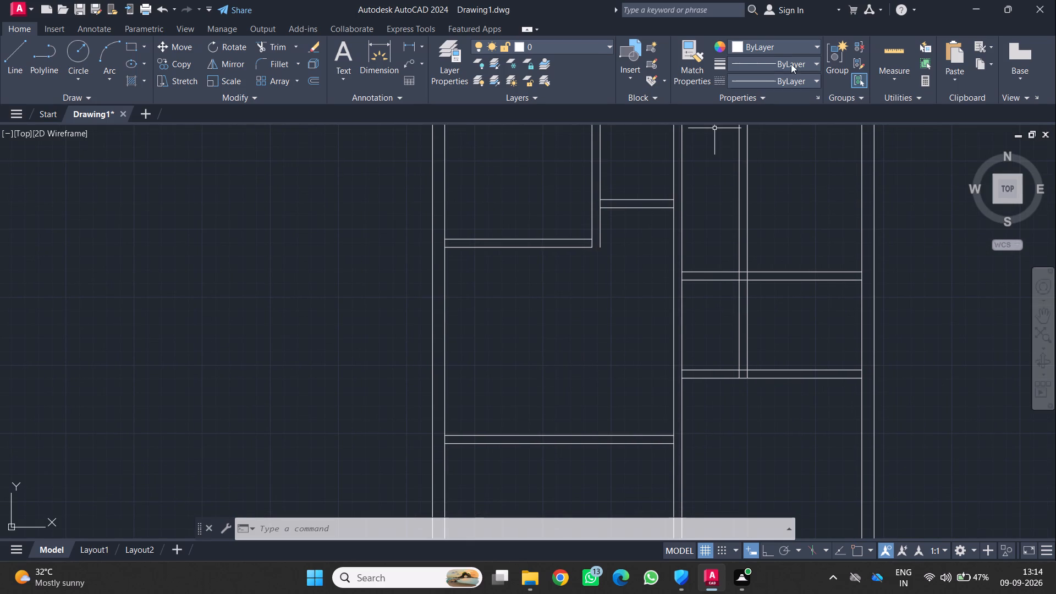
click(888, 51)
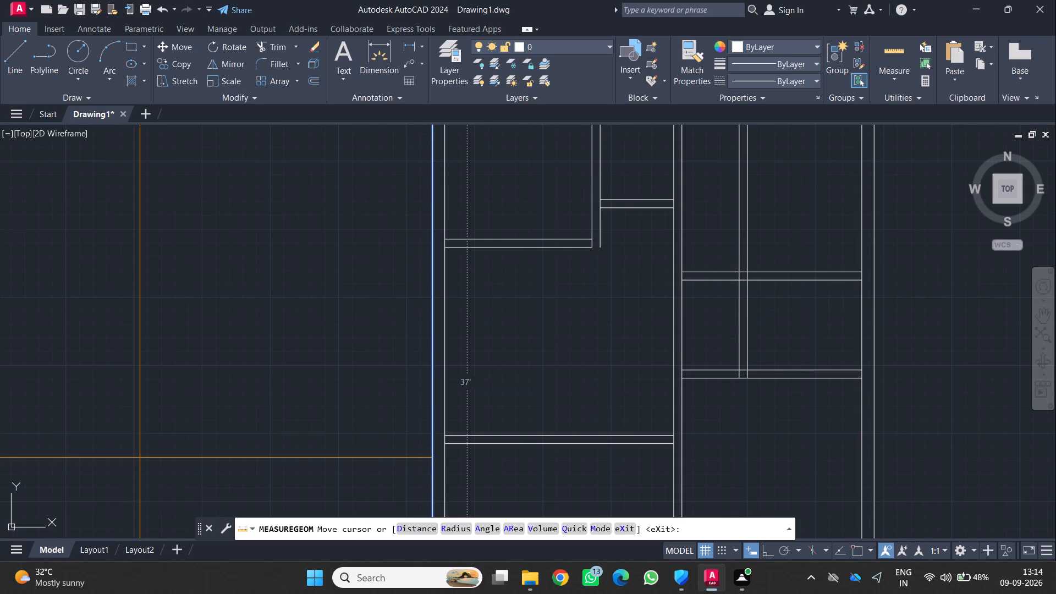
key(Escape)
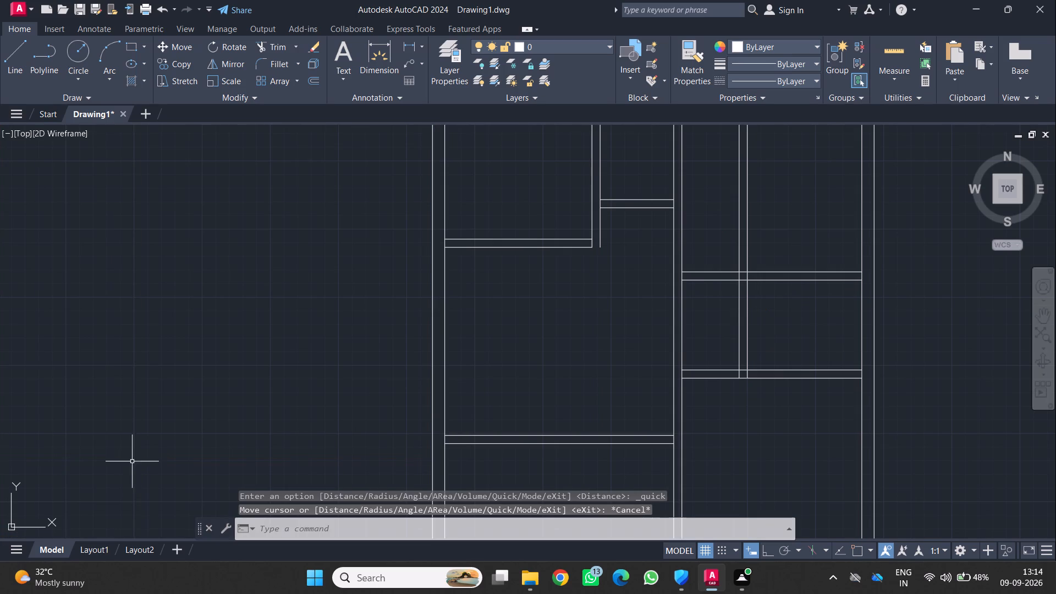
Offset the lower line of the right side's lowest horizontal partition 11'7" downward.
scroll(157, 551, down, 2)
middle_drag(157, 552, 40, 371)
scroll(634, 412, down, 2)
middle_drag(623, 420, 535, 250)
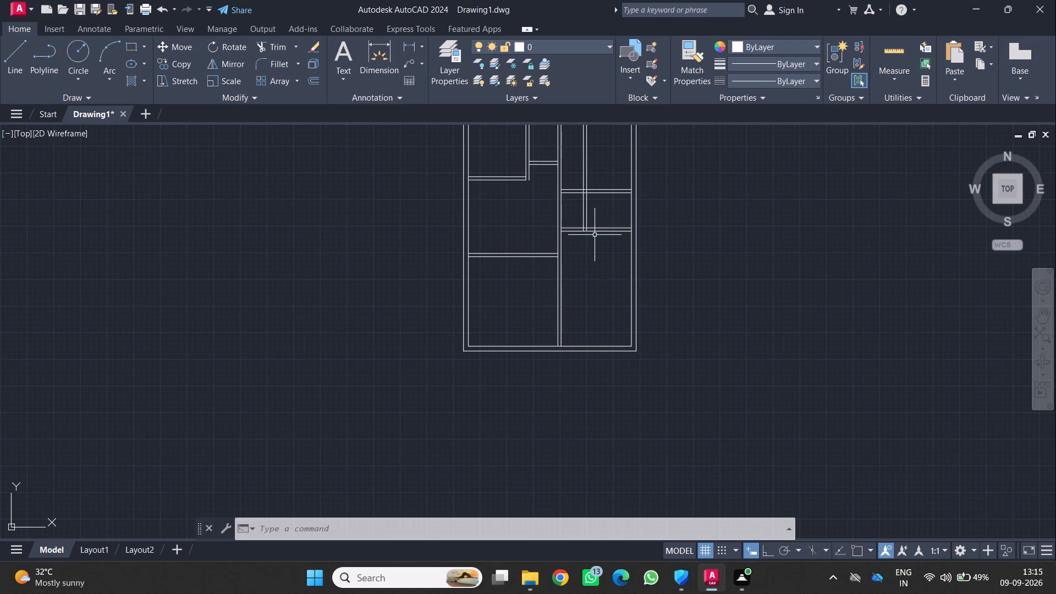
key(o)
key(Return)
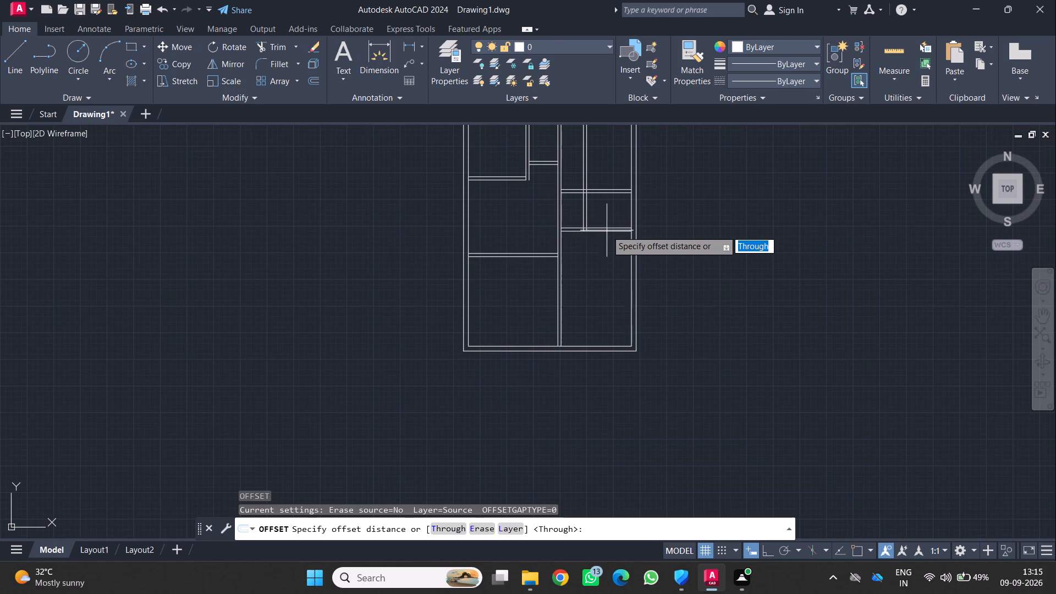
scroll(607, 230, up, 1)
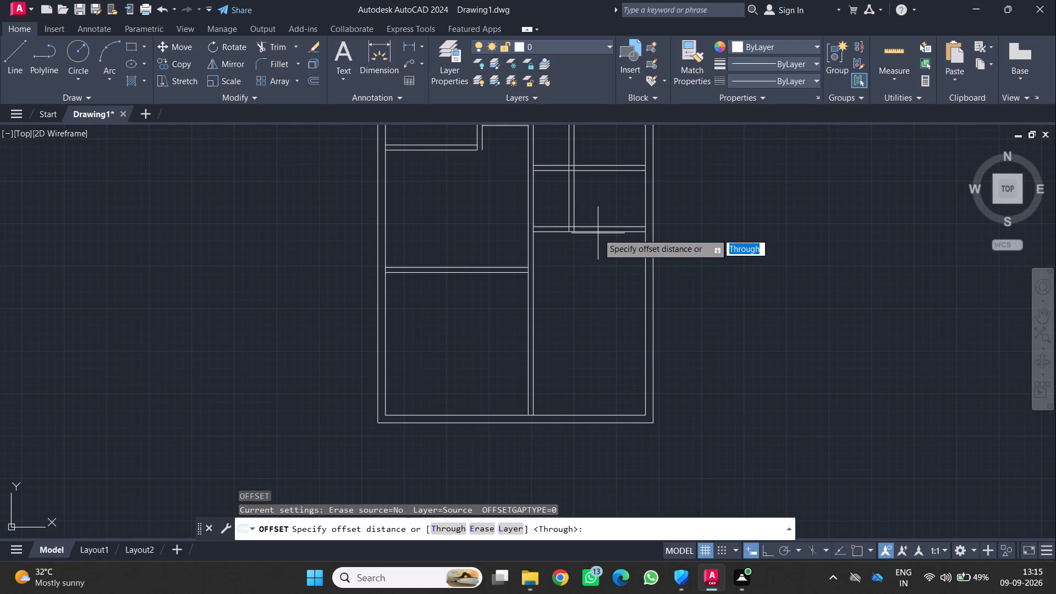
click(597, 232)
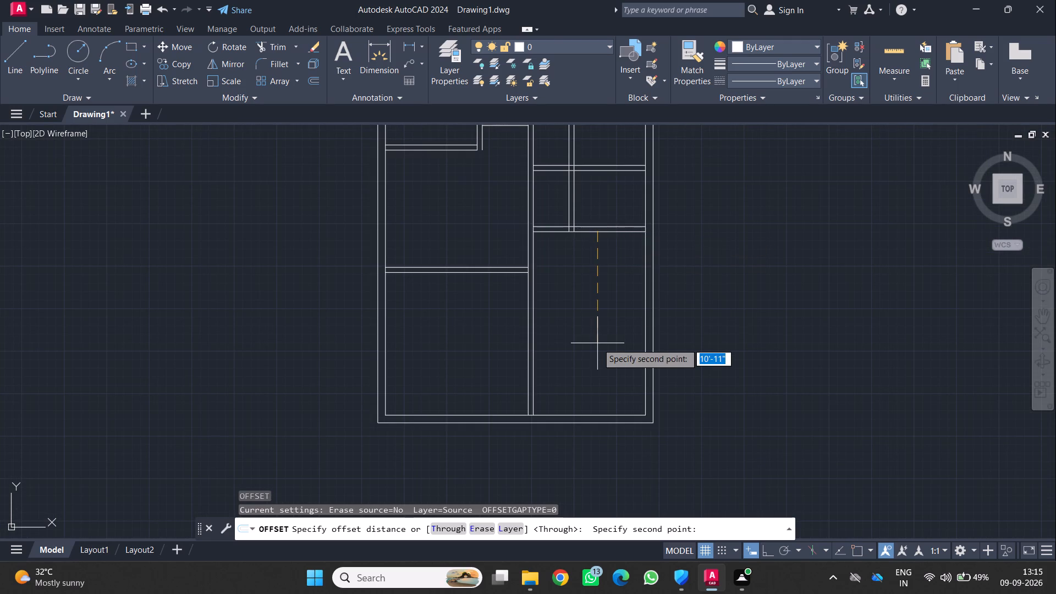
text(11)
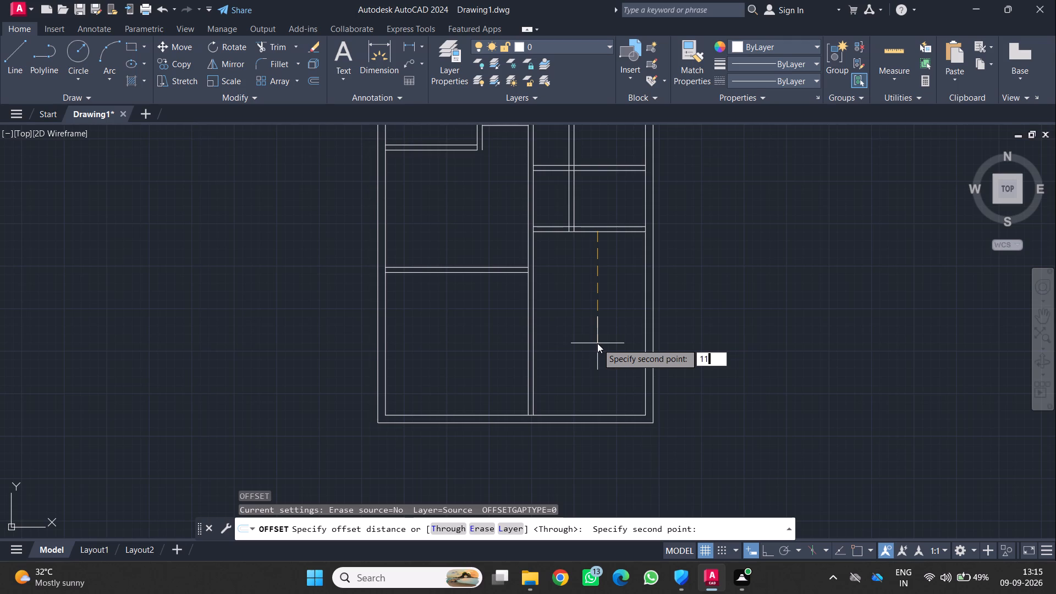
key(apostrophe)
key(7)
key(shift+quotedbl)
key(Return)
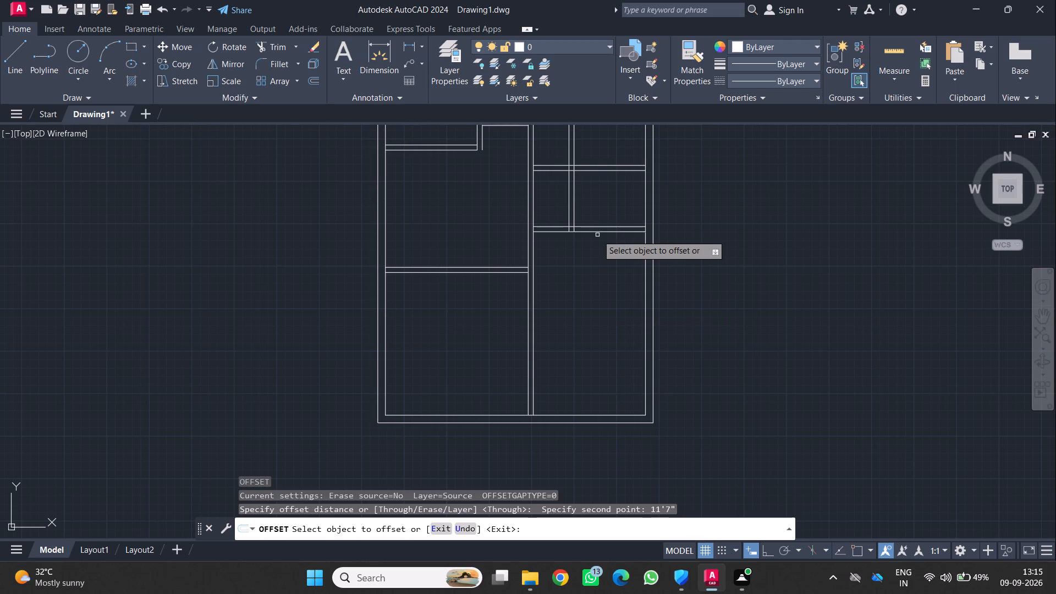
click(596, 229)
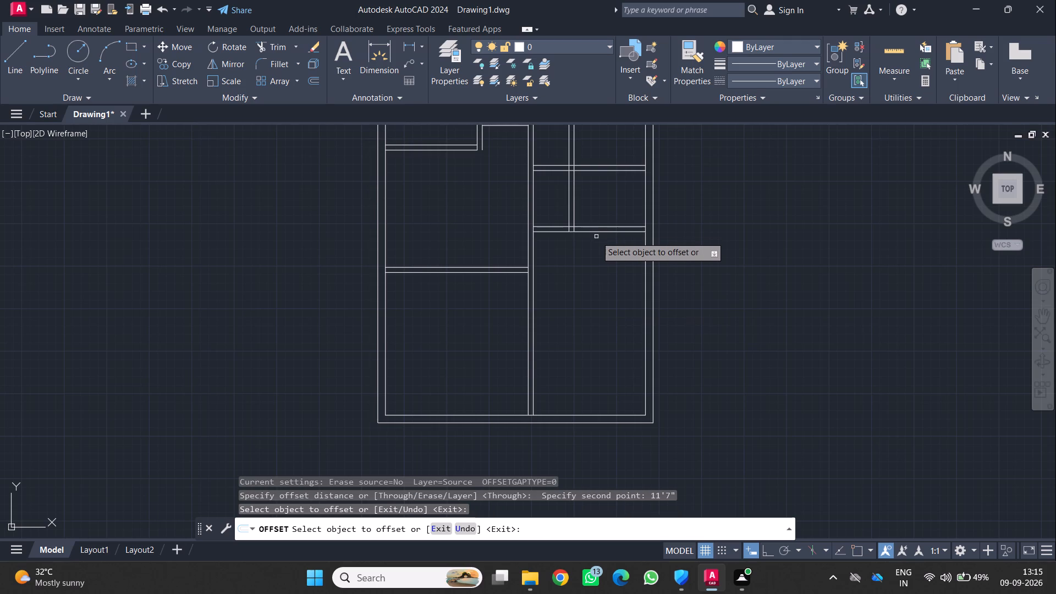
click(595, 232)
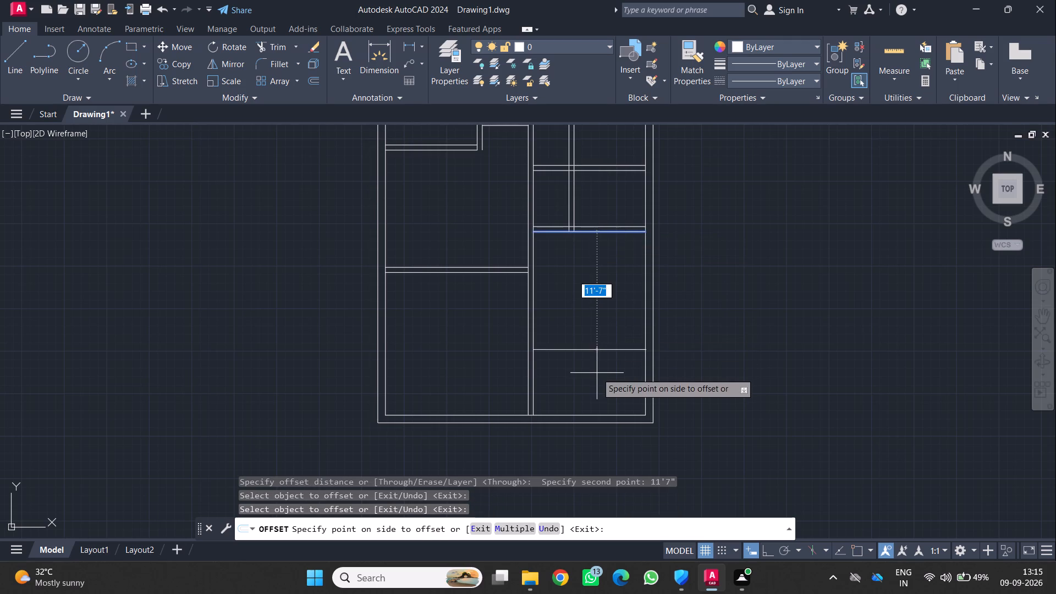
click(597, 373)
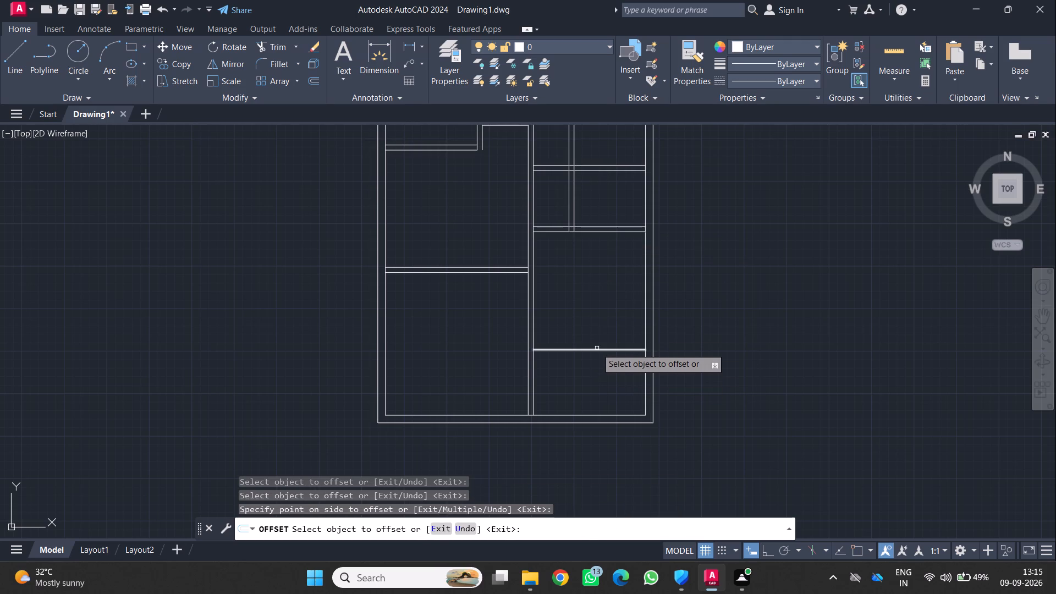
Offset the new horizontal line in the right side's lower room 6" downward, forming a partition wall.
click(597, 348)
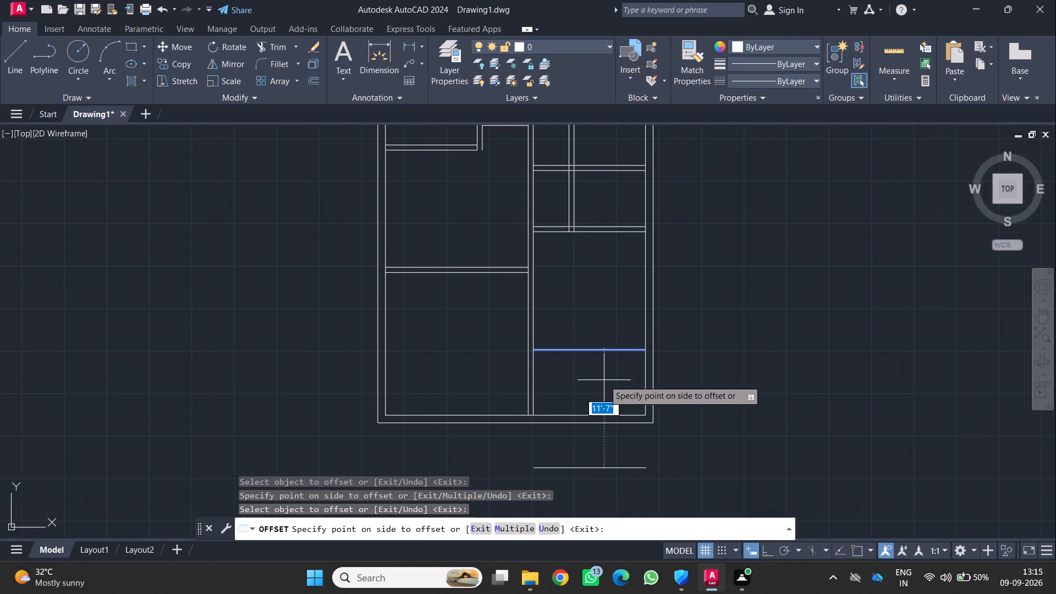
key(6)
key(shift+quotedbl)
key(Return)
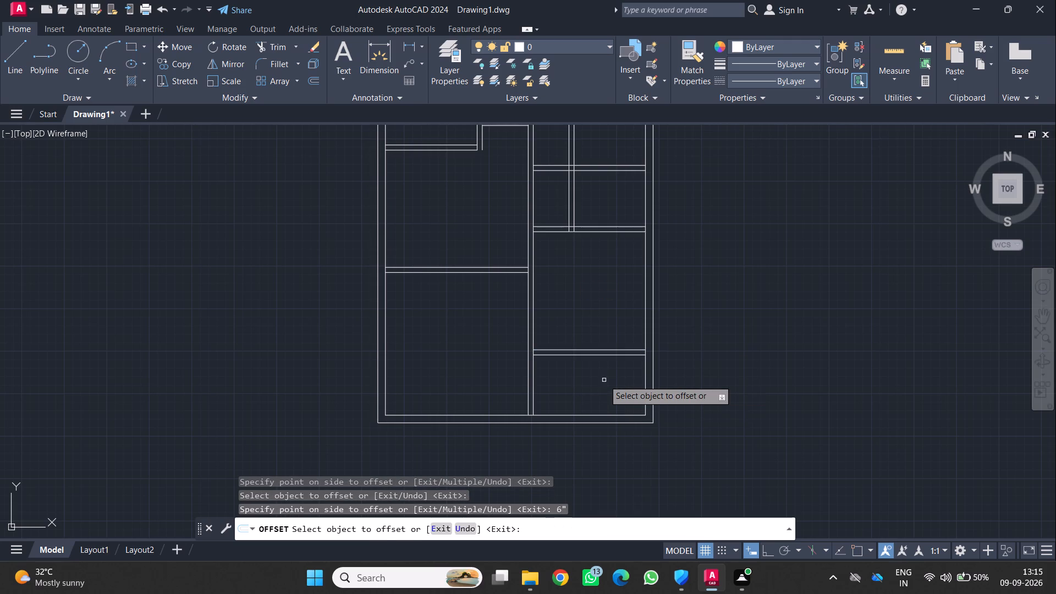
scroll(581, 438, down, 1)
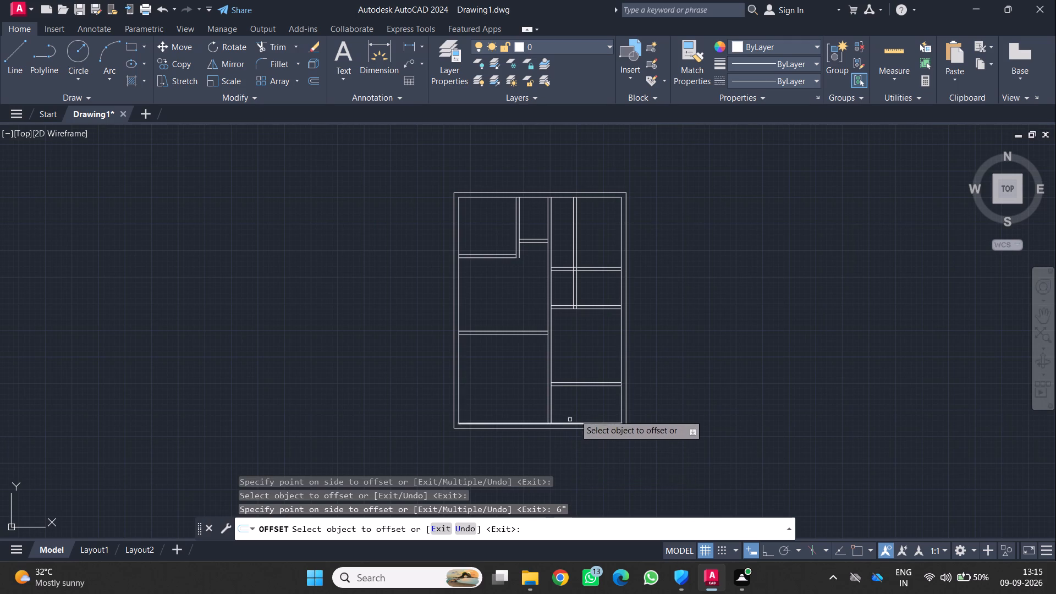
middle_drag(577, 408, 613, 391)
key(grave)
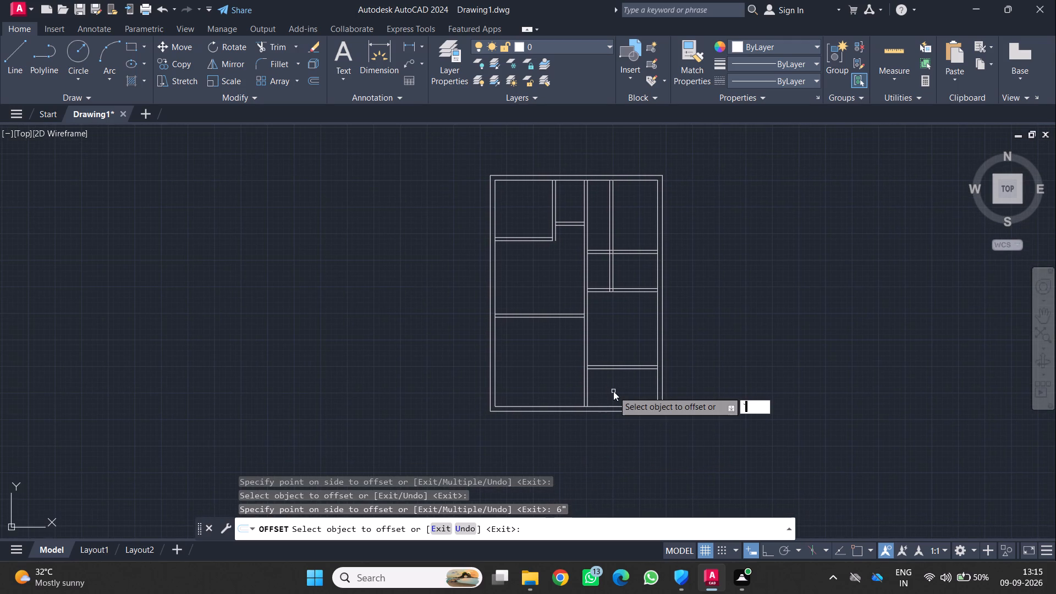
key(Escape)
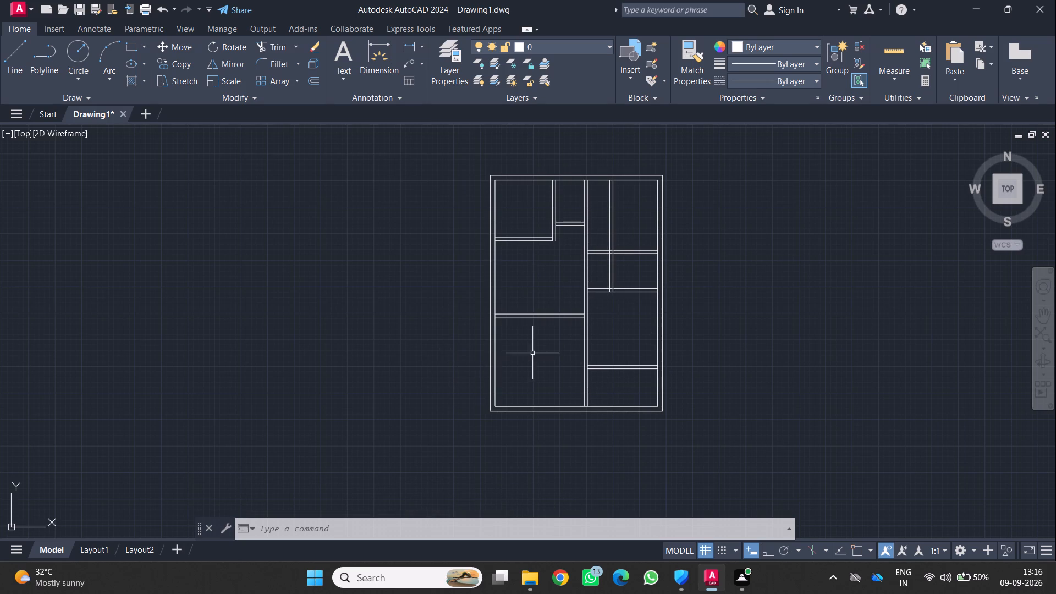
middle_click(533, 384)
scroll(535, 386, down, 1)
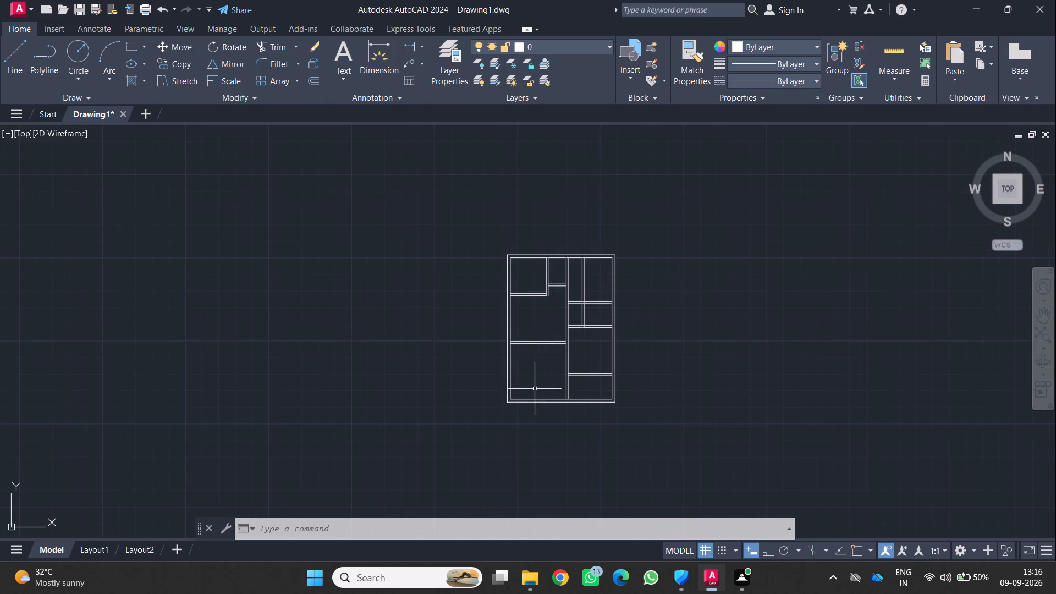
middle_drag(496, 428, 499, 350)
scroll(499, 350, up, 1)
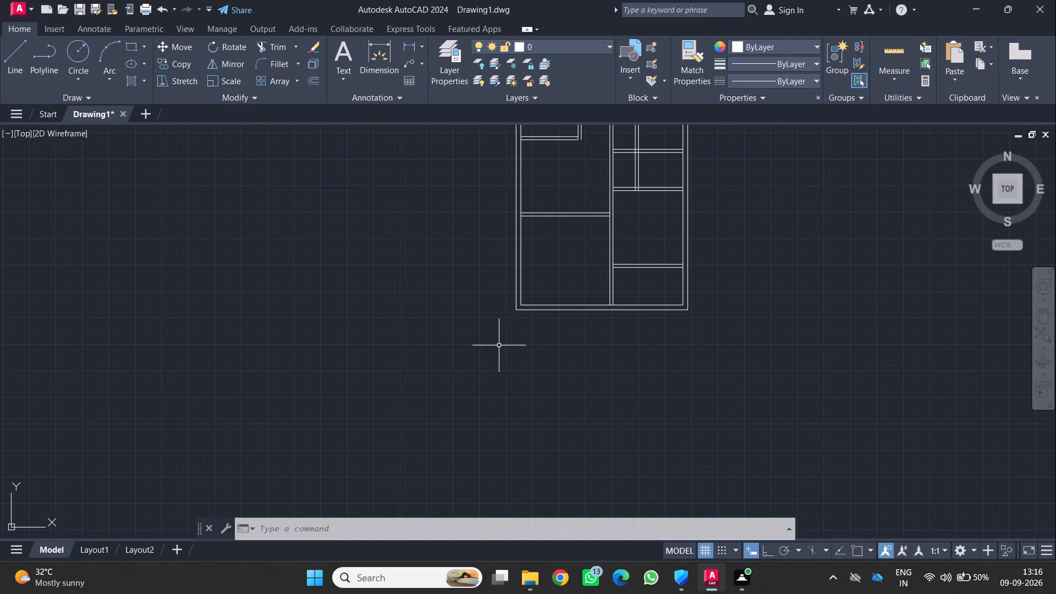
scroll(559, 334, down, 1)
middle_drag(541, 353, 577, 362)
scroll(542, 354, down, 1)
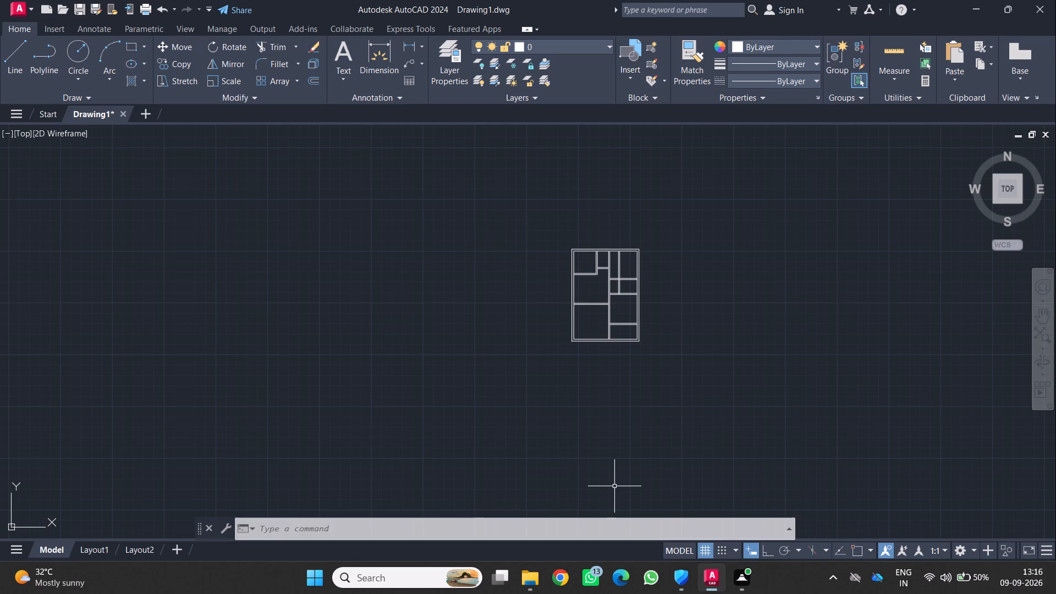
Start the Measure tool to check distances in the lower part of the floor plan.
scroll(648, 477, up, 2)
middle_drag(646, 450, 639, 593)
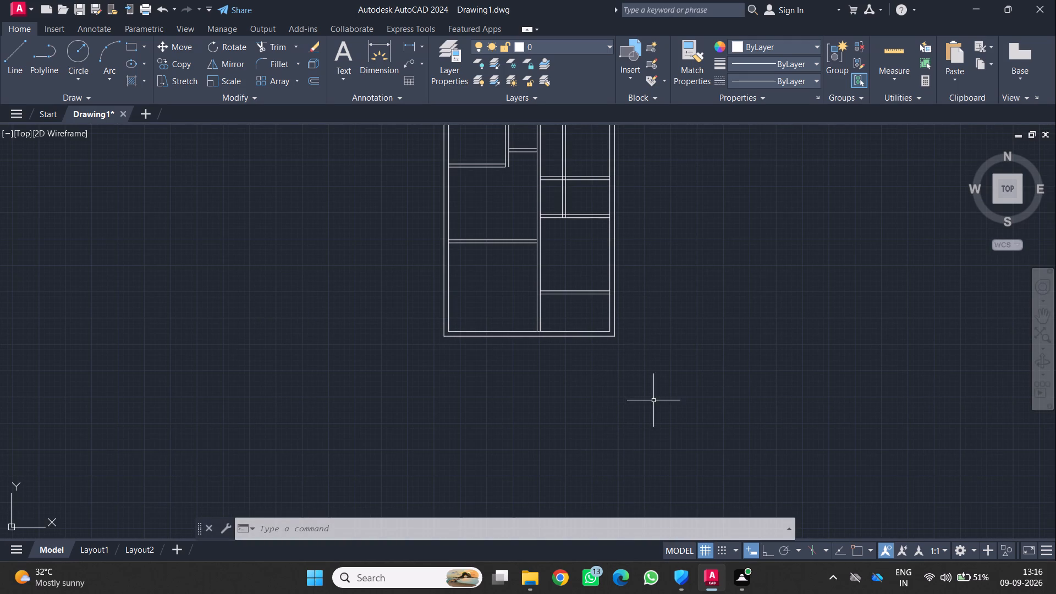
click(886, 56)
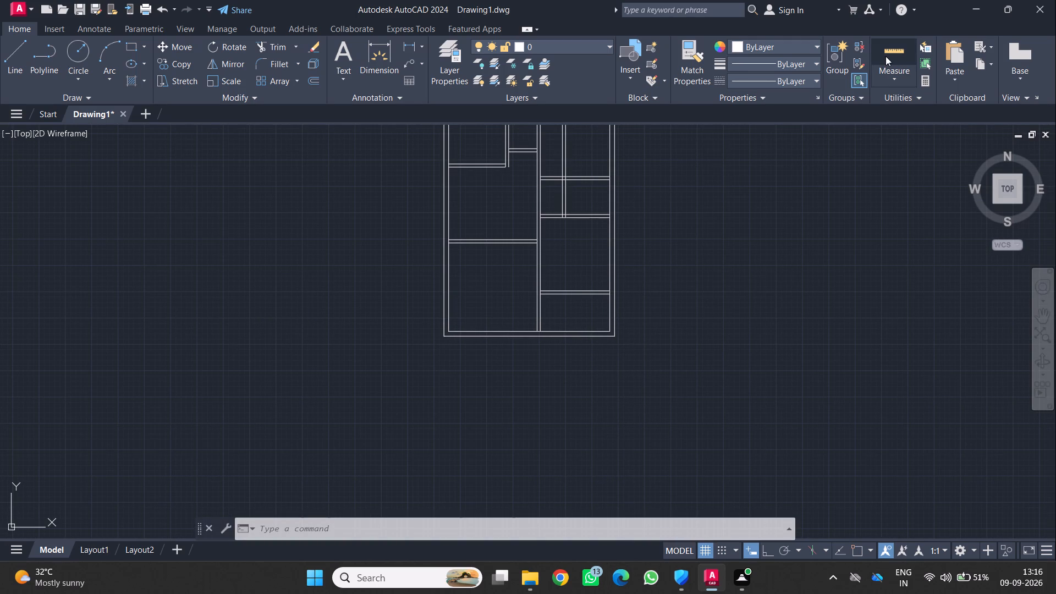
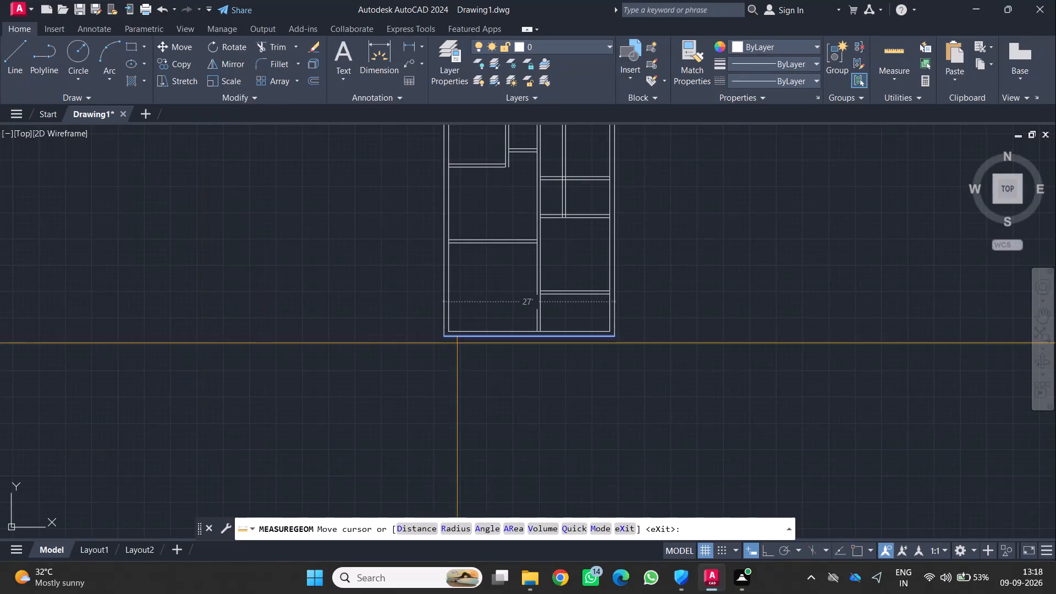
Measure the thickness of the bottom outer wall with the quick measure tool.
scroll(508, 328, up, 2)
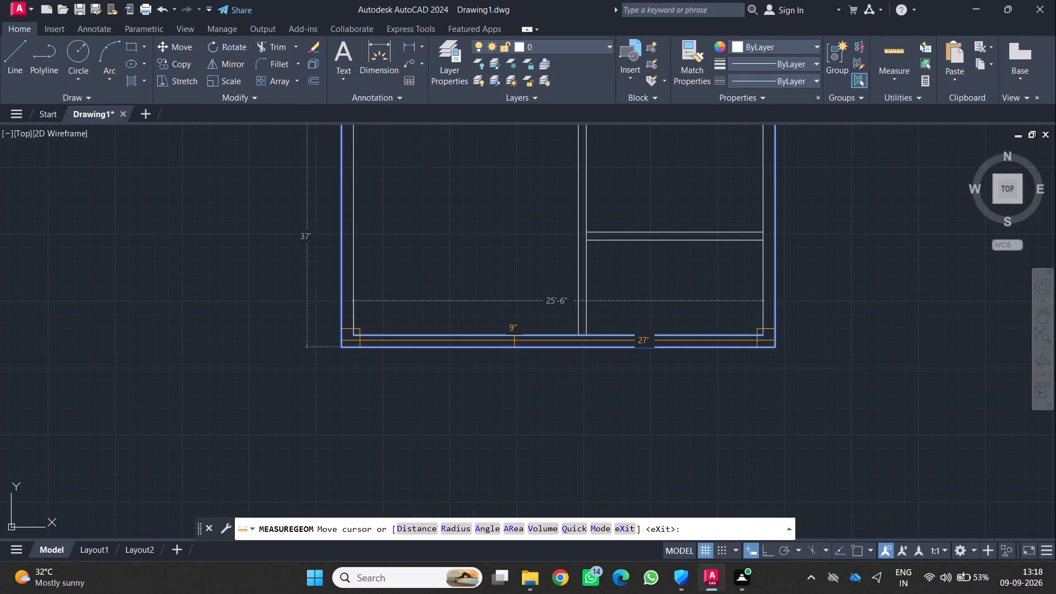
key(Escape)
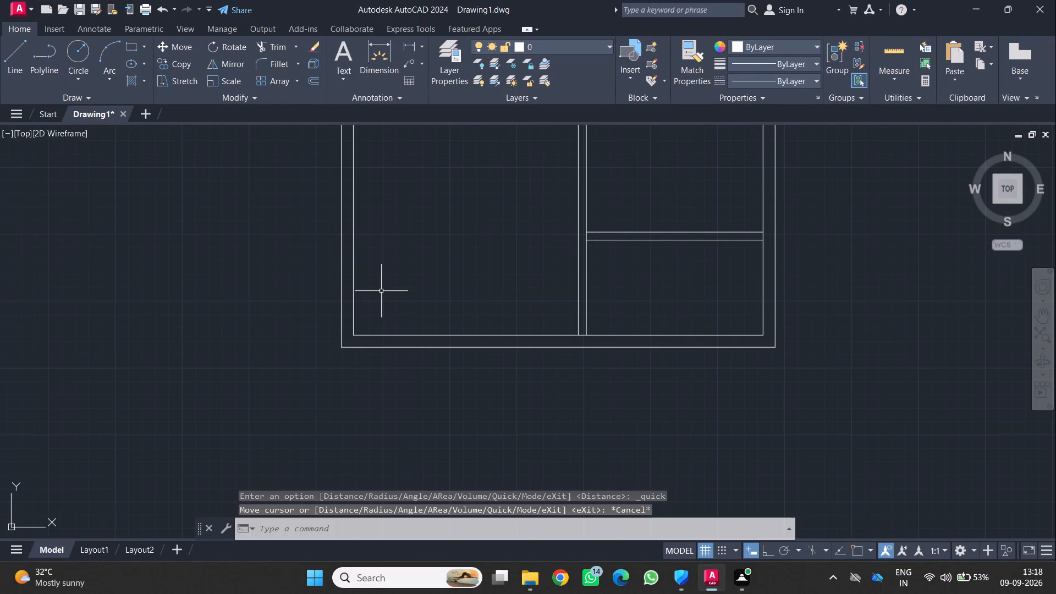
Delete the inner line of the bottom outer wall.
click(644, 334)
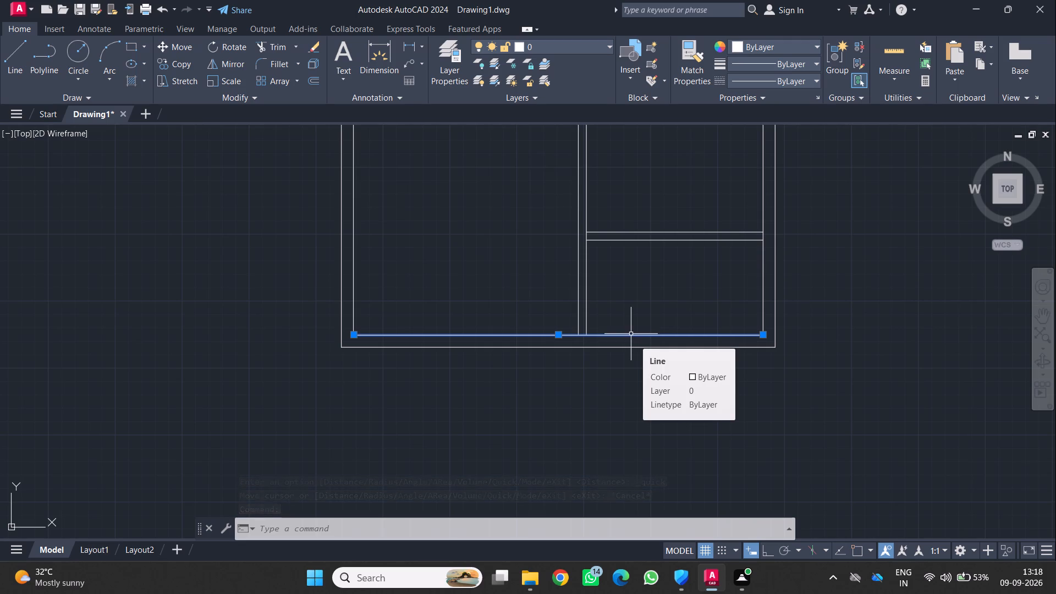
key(Delete)
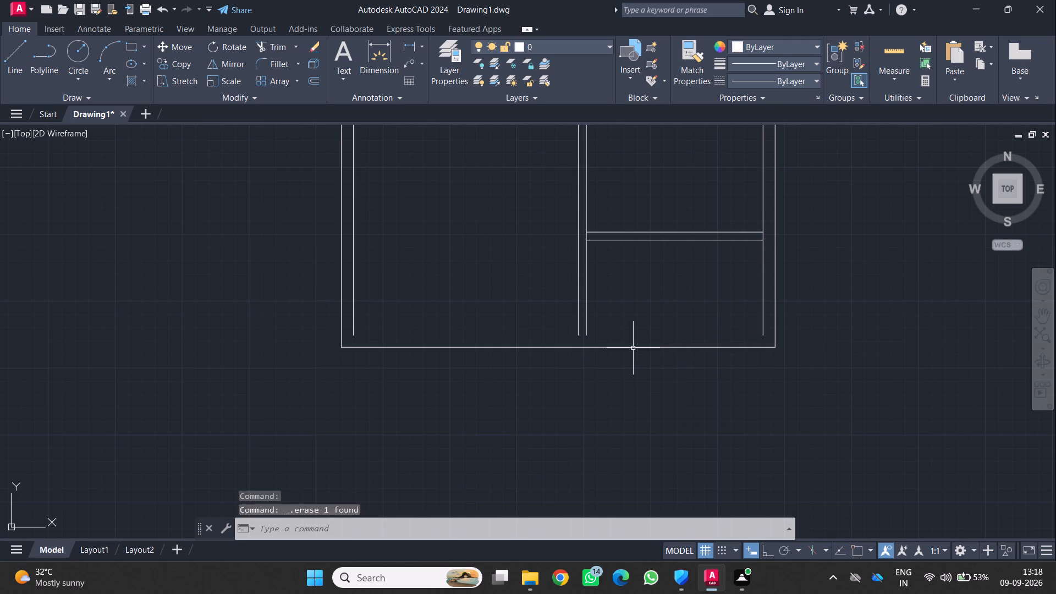
Explode the floor plan's outer outline into separate lines.
click(637, 348)
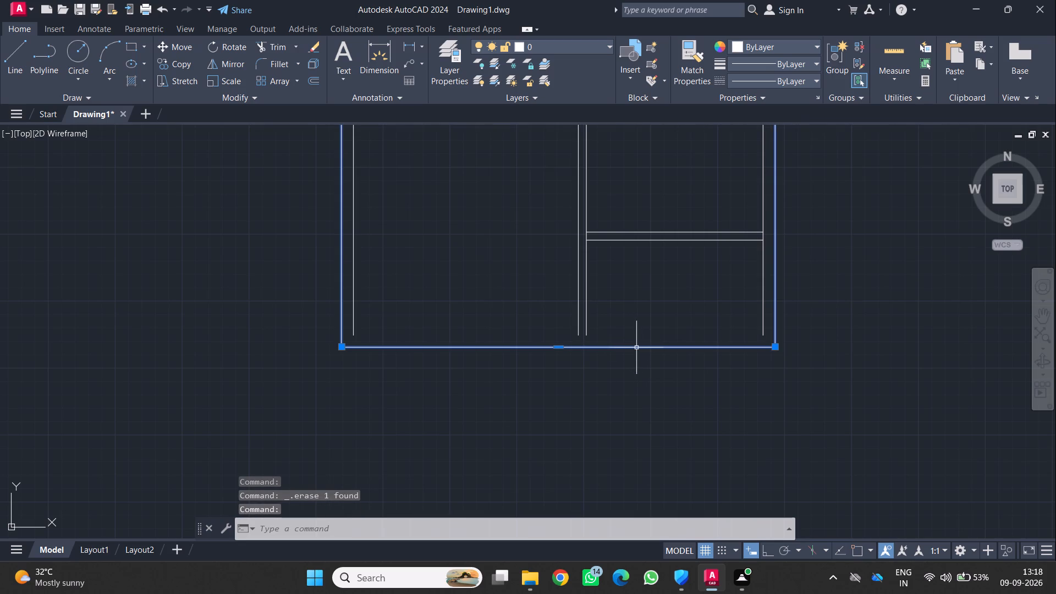
key(Escape)
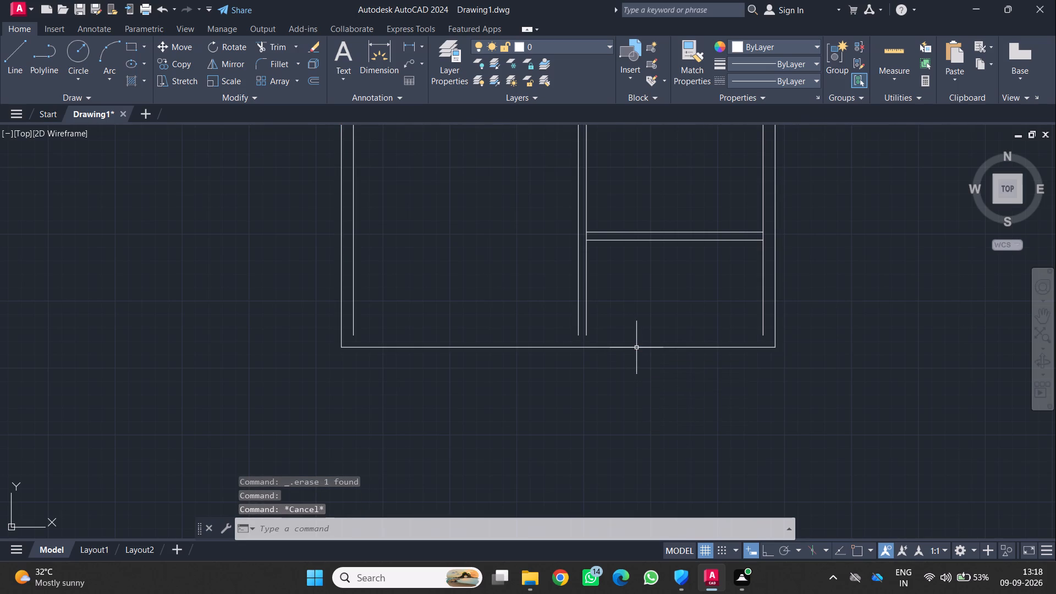
click(636, 348)
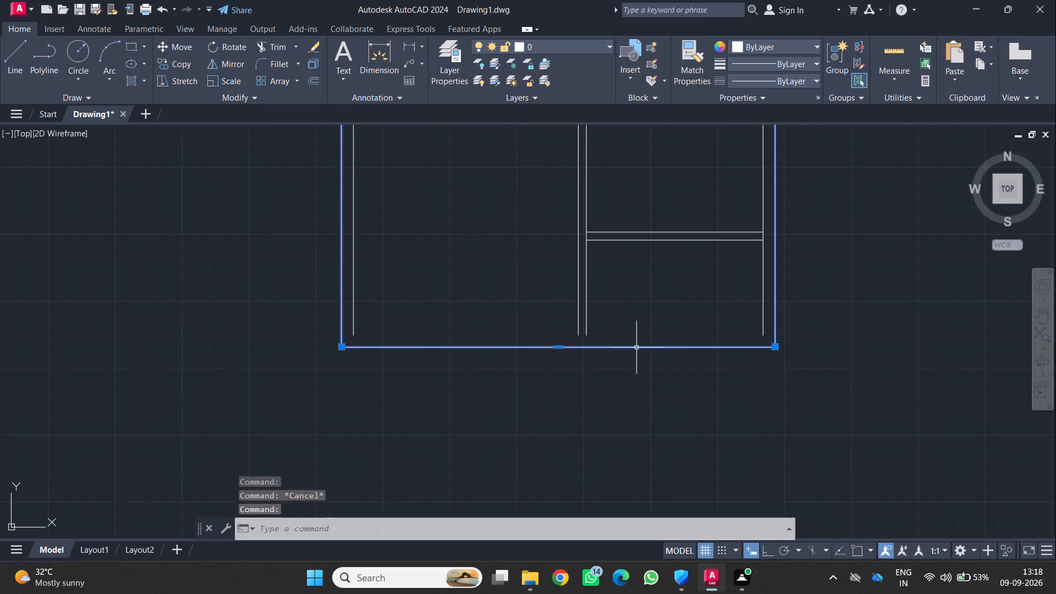
key(x)
key(Return)
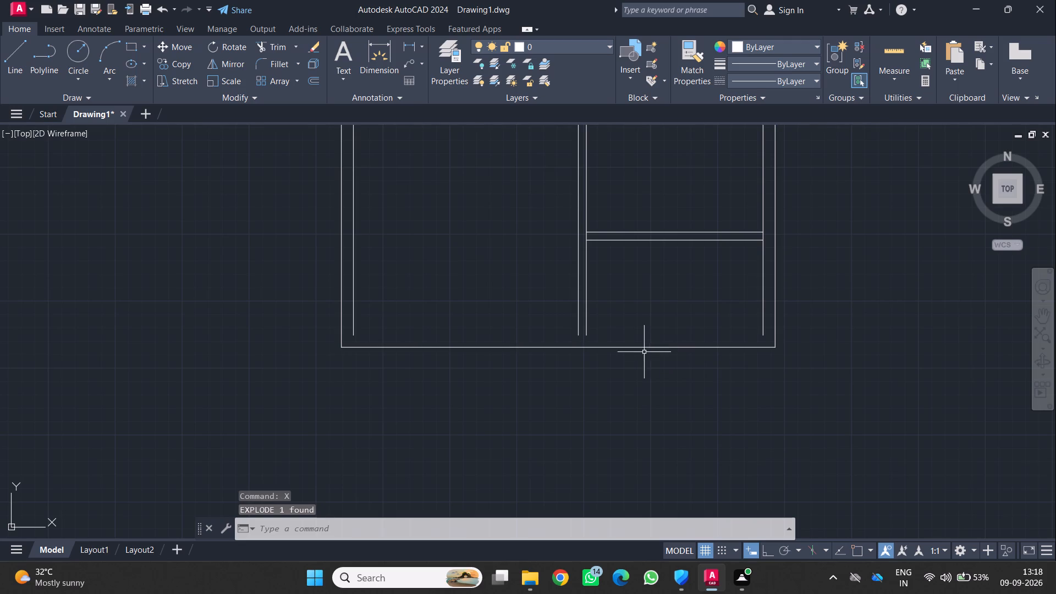
Offset the outline's bottom line 8" upward to form the bottom wall's inner face.
click(646, 348)
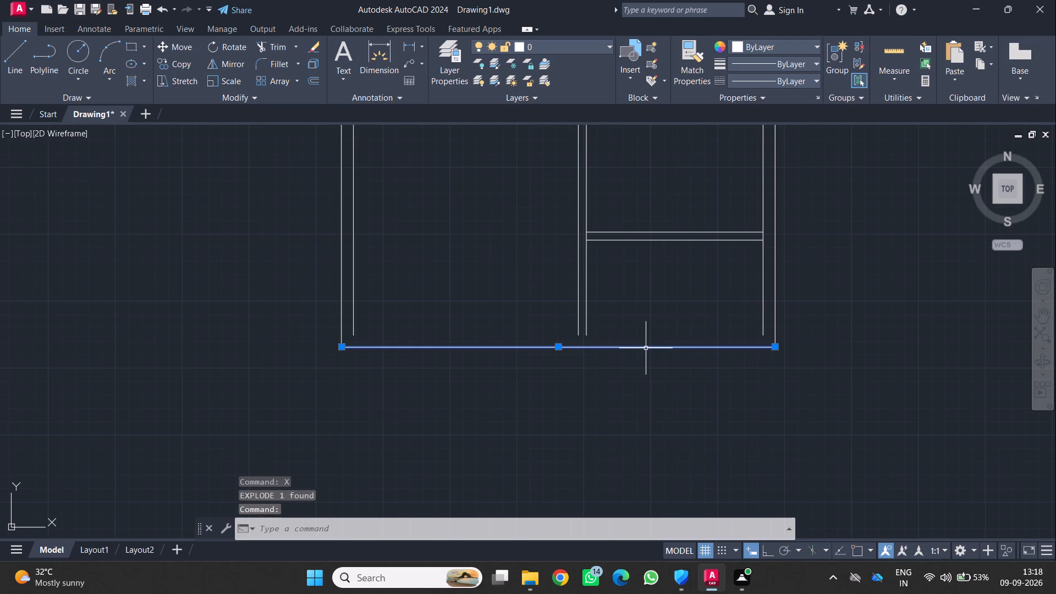
key(o)
key(Return)
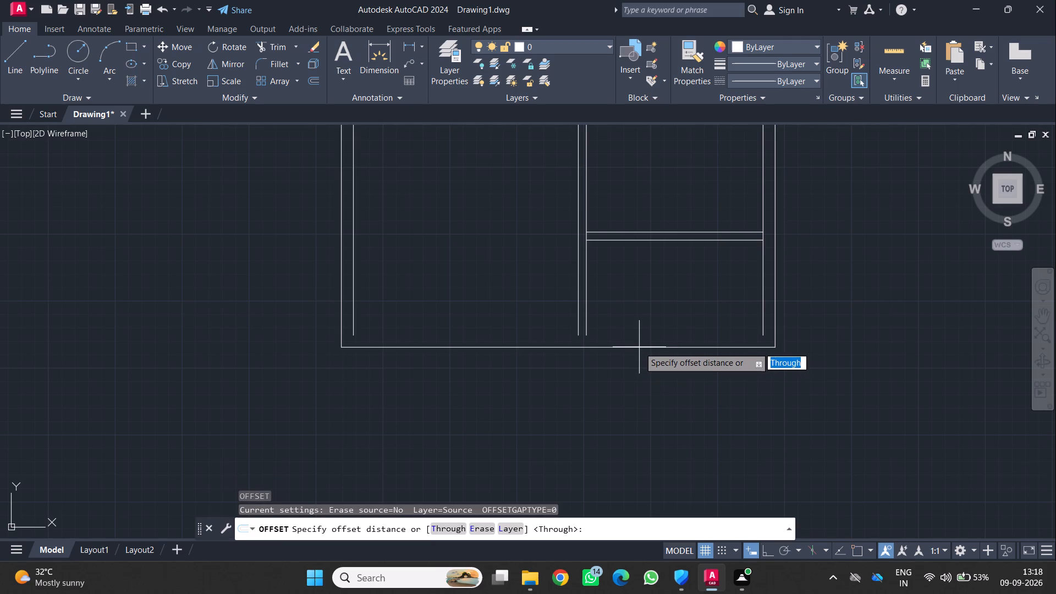
click(639, 347)
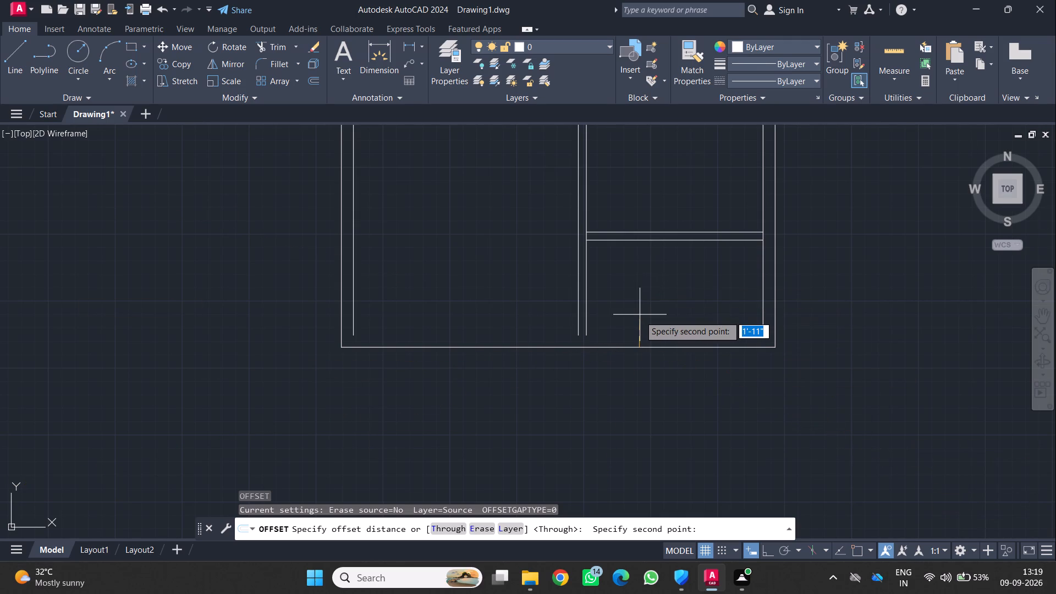
key(8)
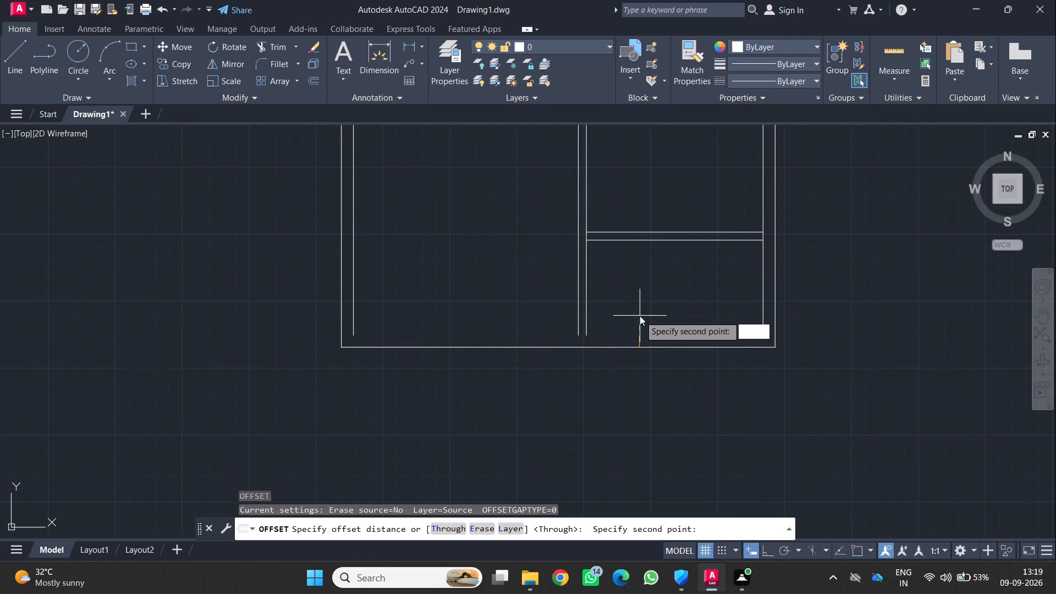
key(shift+quotedbl)
key(Return)
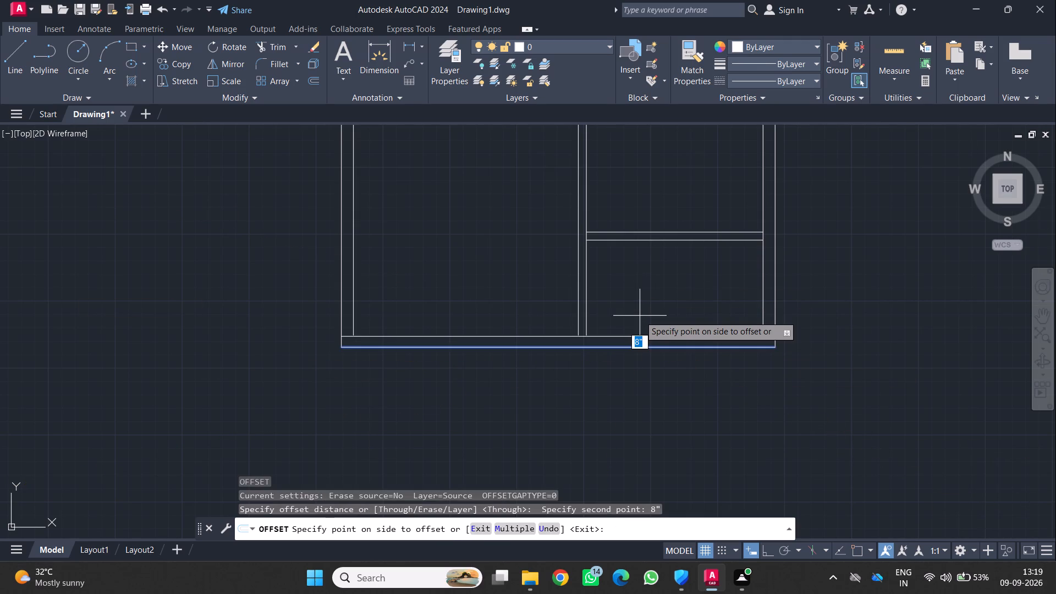
click(639, 323)
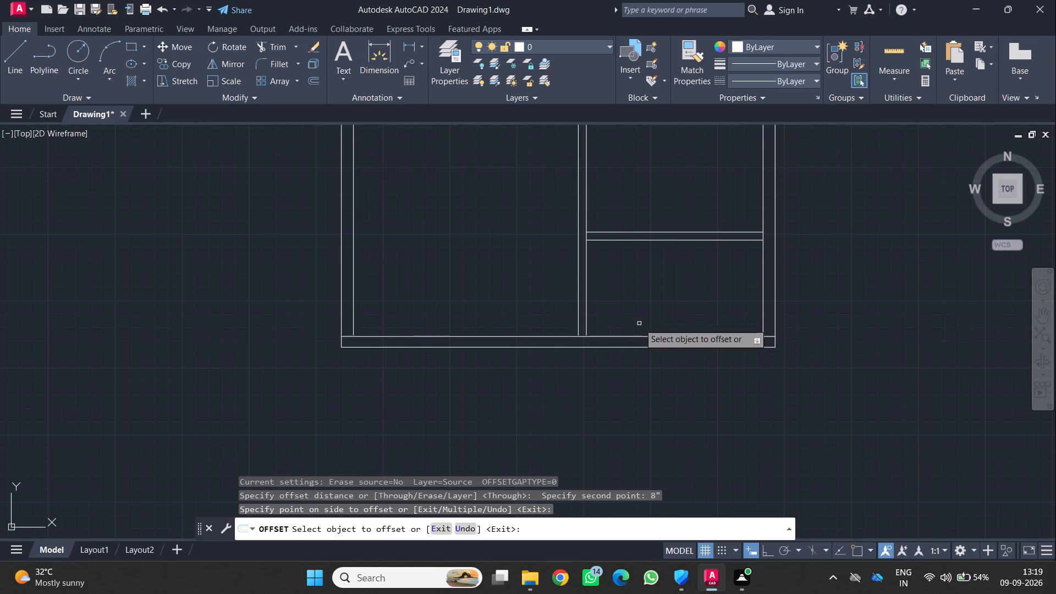
Measure the clear width and depth of the lower right room with the quick measure tool.
click(906, 48)
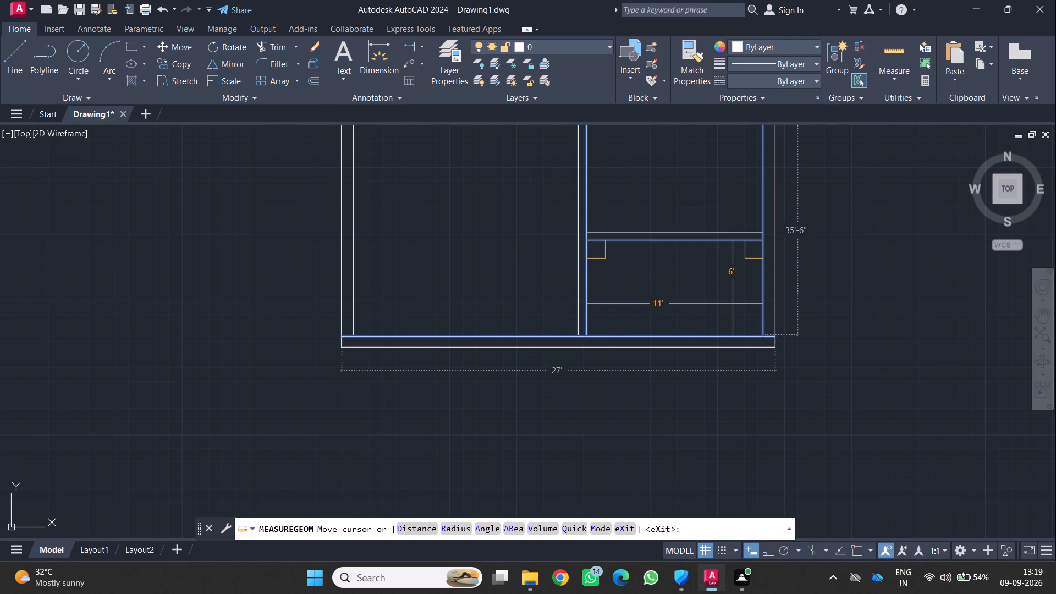
key(Escape)
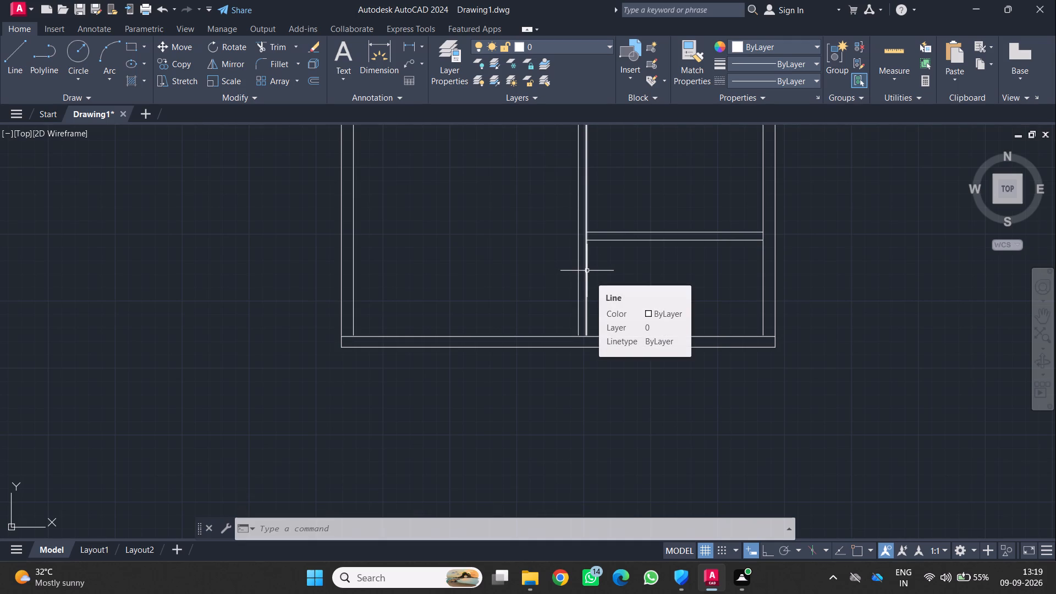
Extend both lines of the lowest horizontal partition on the right side across the central vertical partition to its left line.
scroll(587, 271, up, 1)
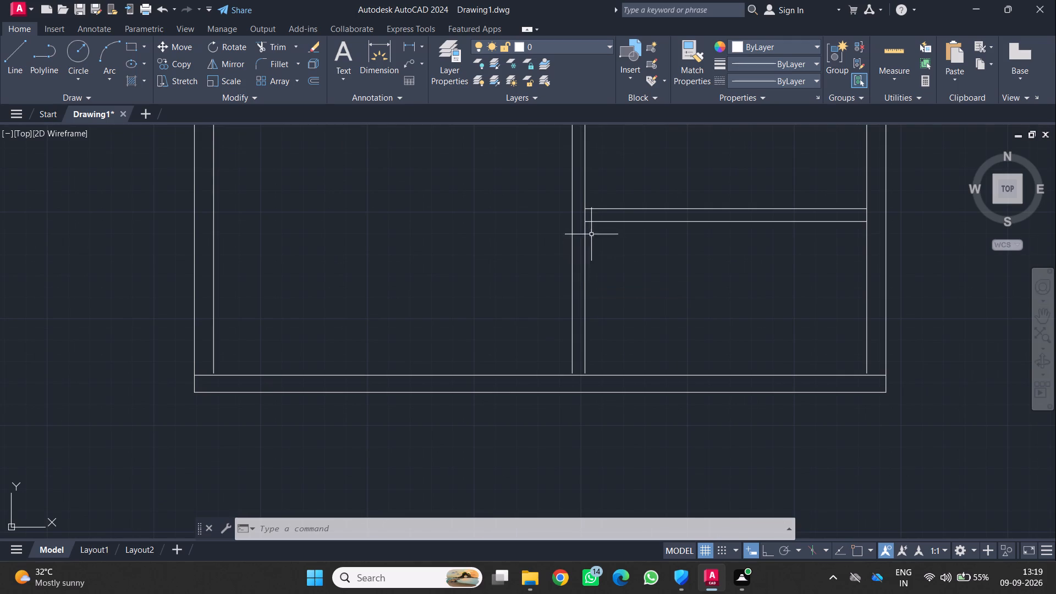
text(EX)
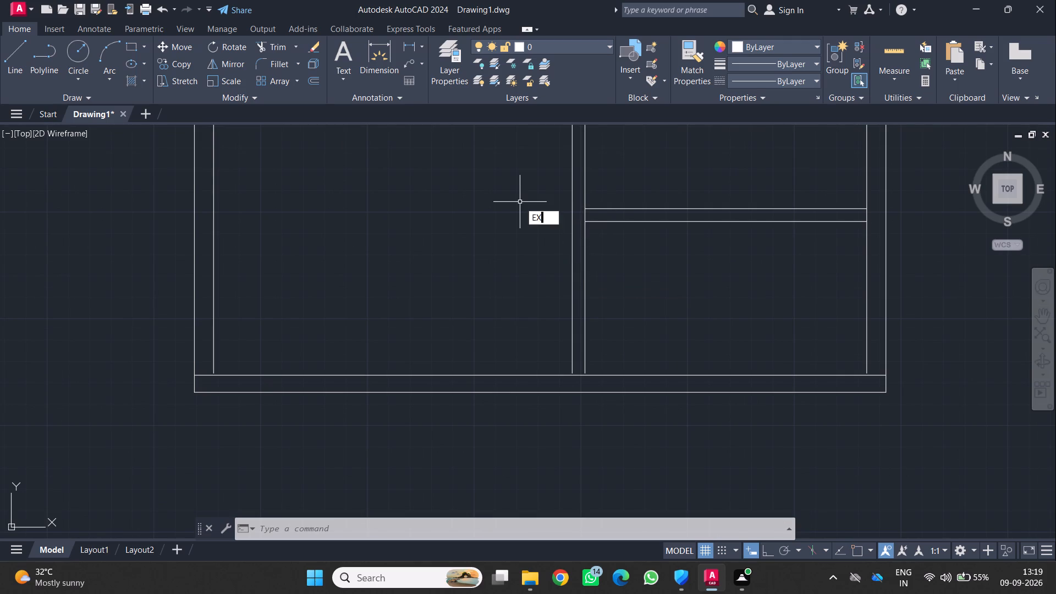
key(Return)
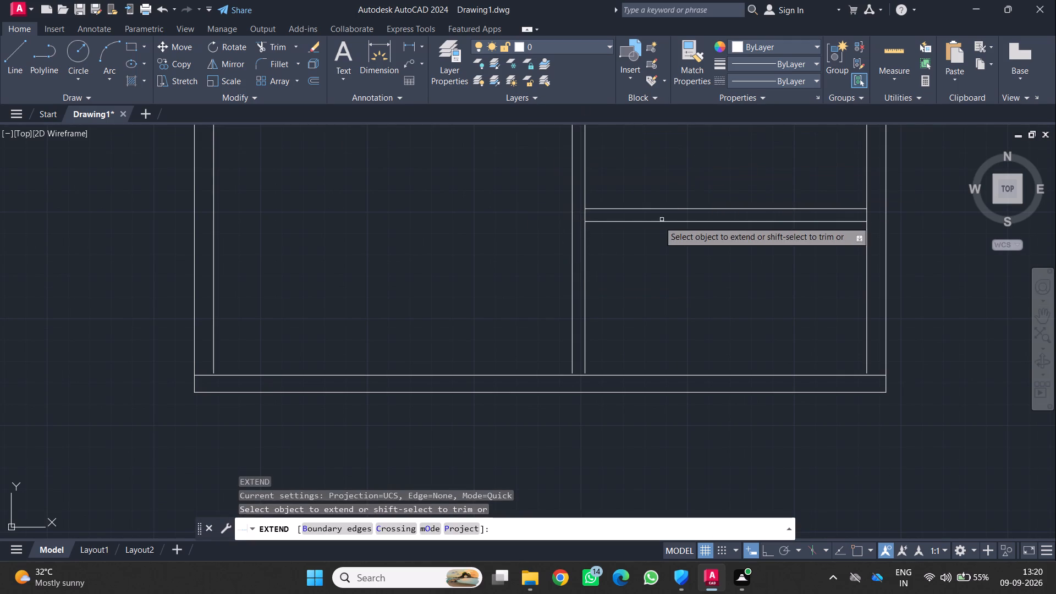
click(631, 222)
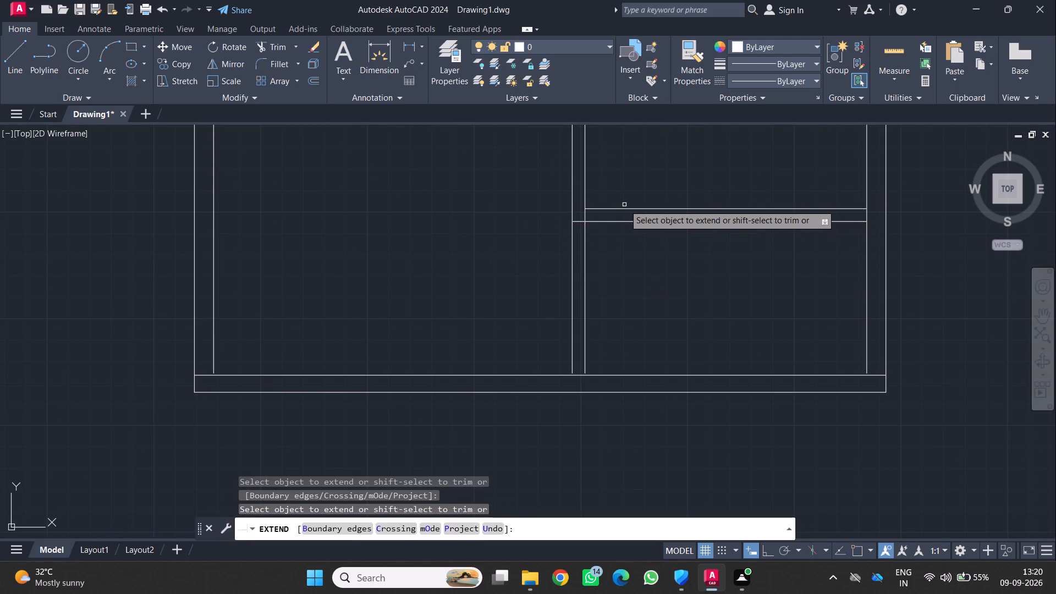
click(624, 205)
click(623, 210)
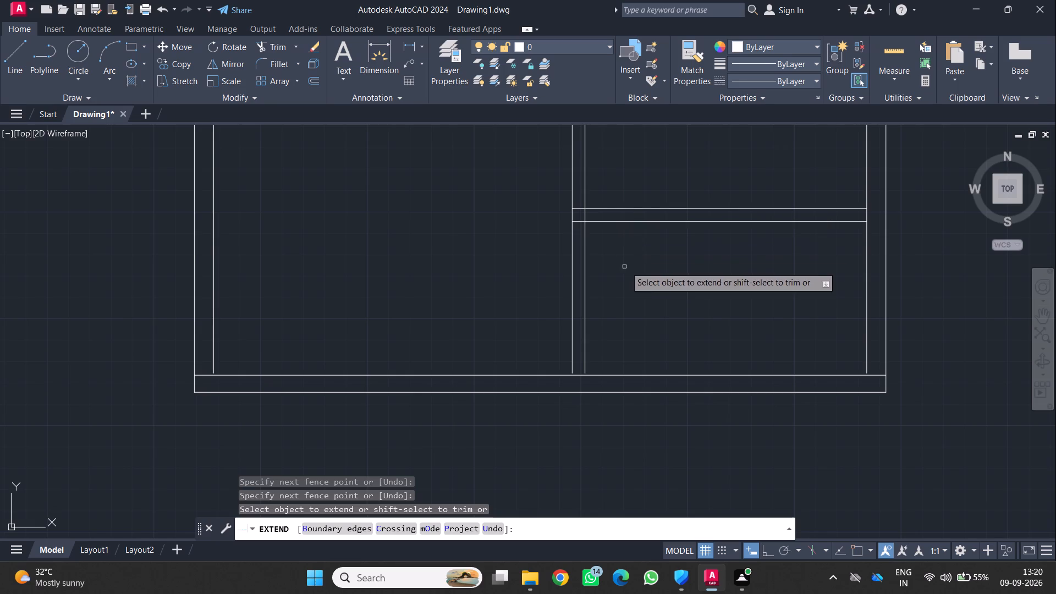
key(Escape)
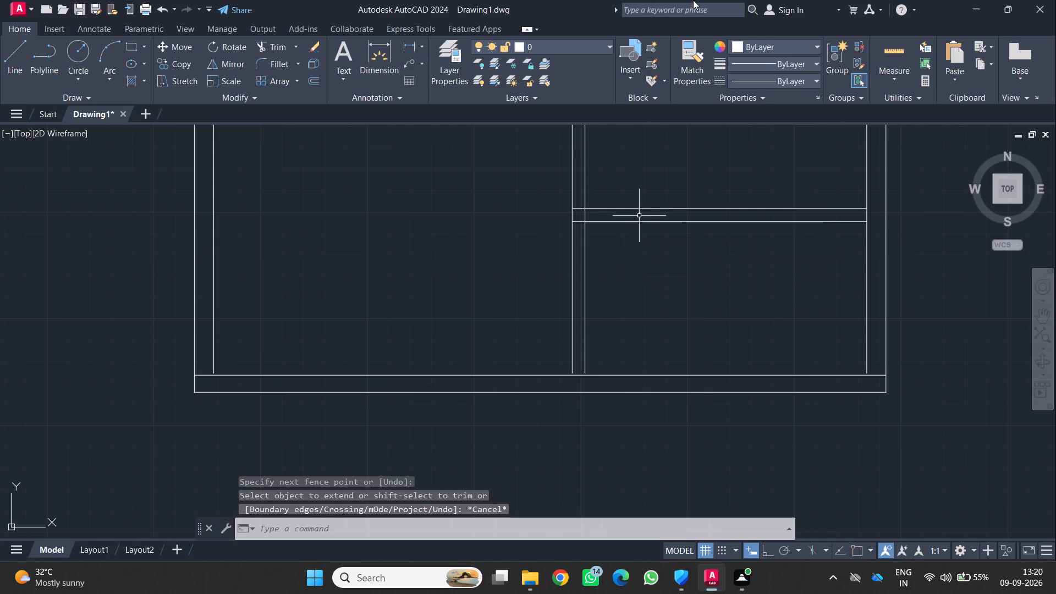
Trim both lines of the central vertical partition below the lowest right-side horizontal partition.
click(282, 46)
drag(488, 260, 499, 263)
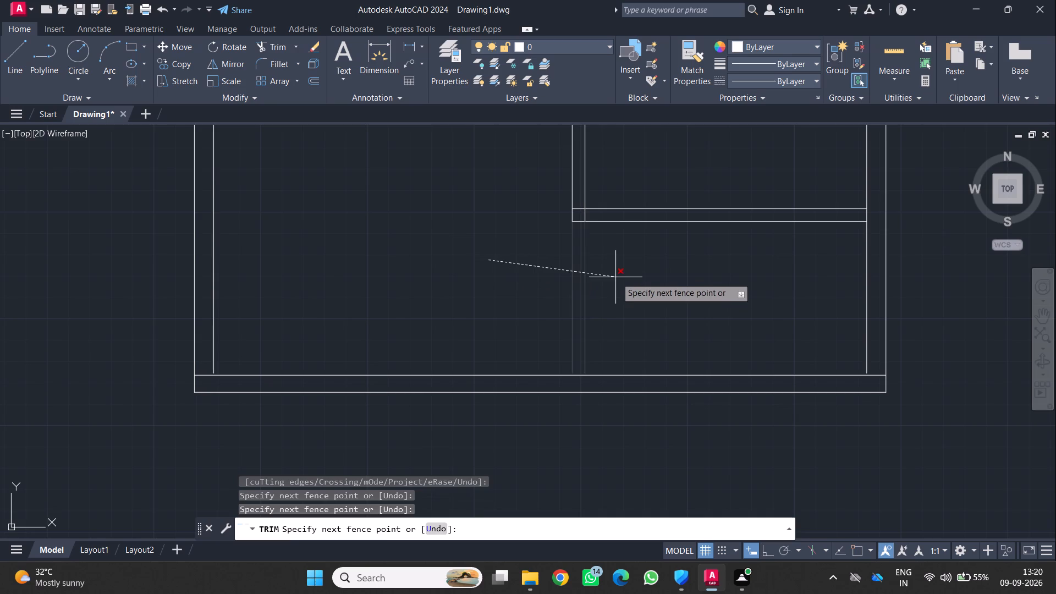
click(620, 279)
Check the distances in the opened L-shaped lower room with the quick measure tool.
scroll(610, 279, down, 2)
middle_drag(608, 279, 424, 297)
scroll(424, 297, up, 1)
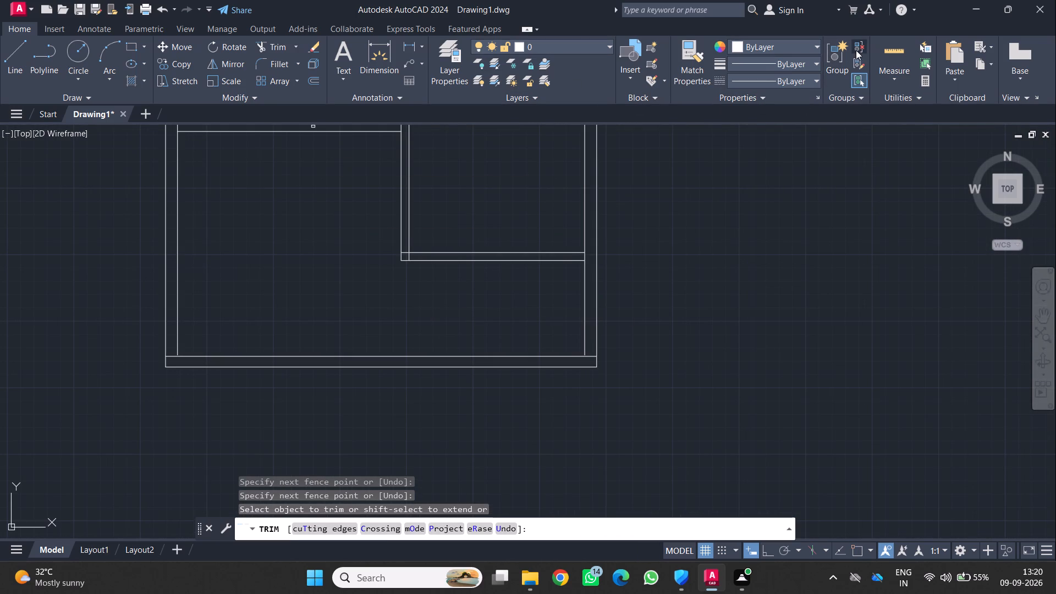
click(886, 50)
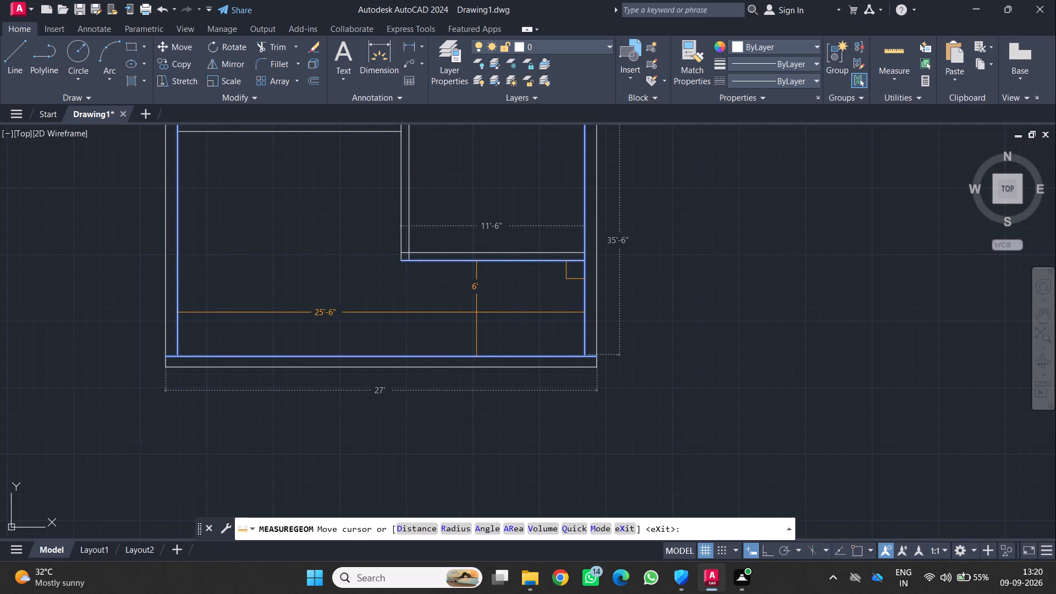
scroll(402, 324, down, 1)
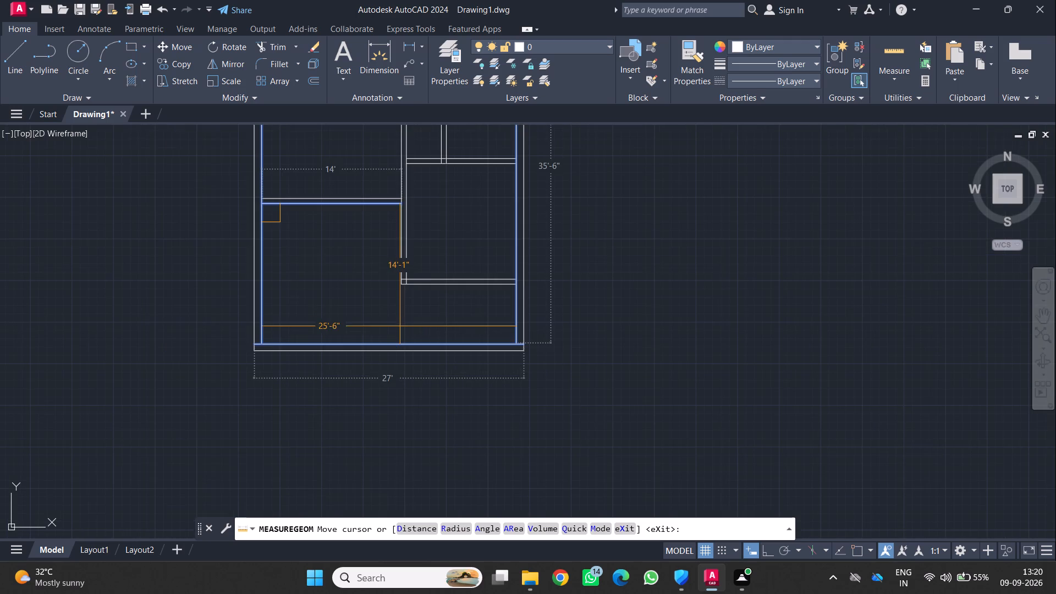
middle_drag(397, 321, 449, 332)
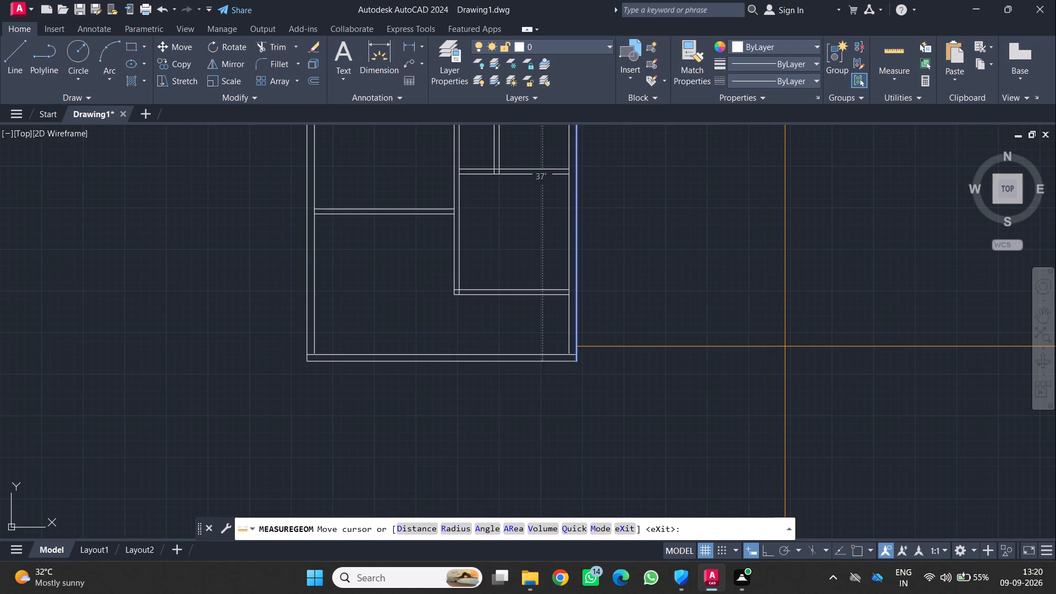
key(Escape)
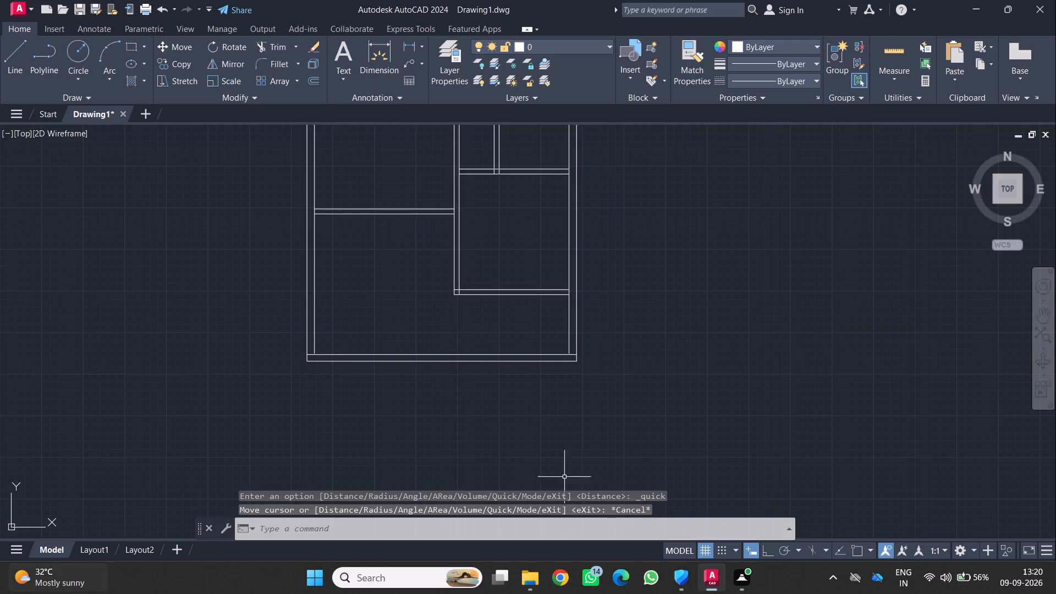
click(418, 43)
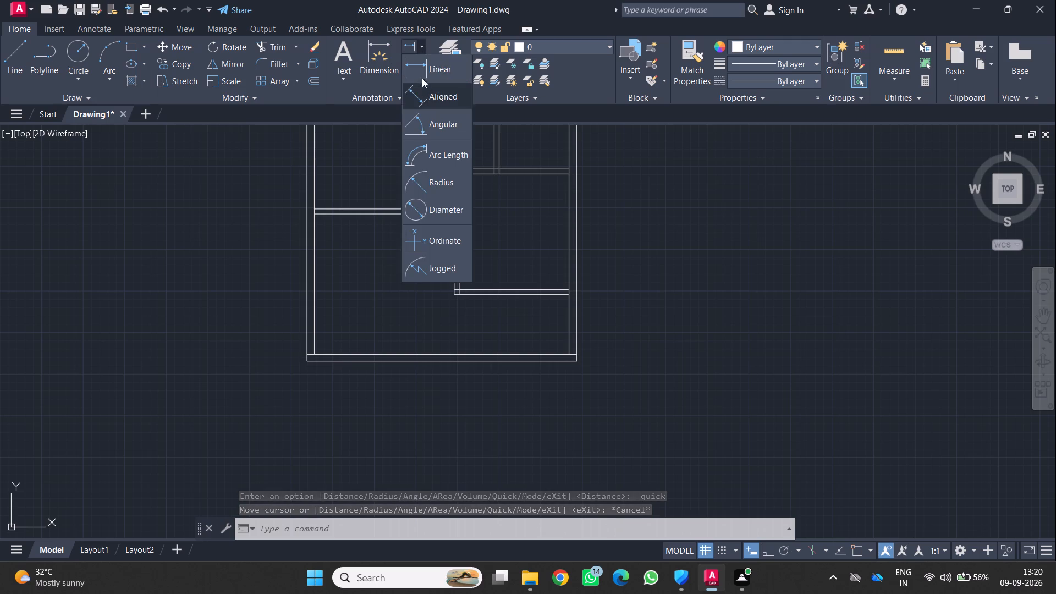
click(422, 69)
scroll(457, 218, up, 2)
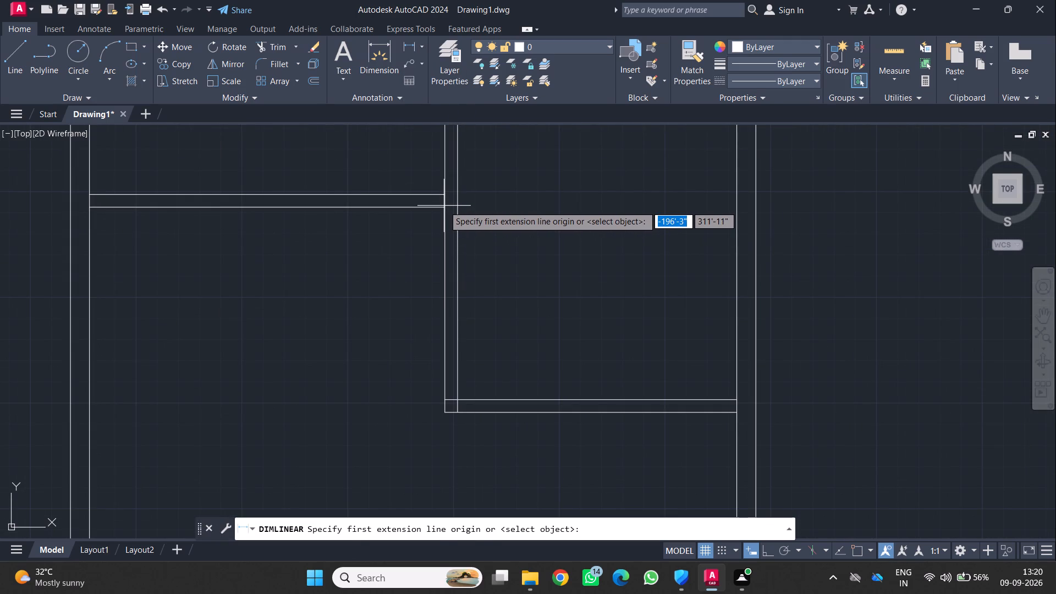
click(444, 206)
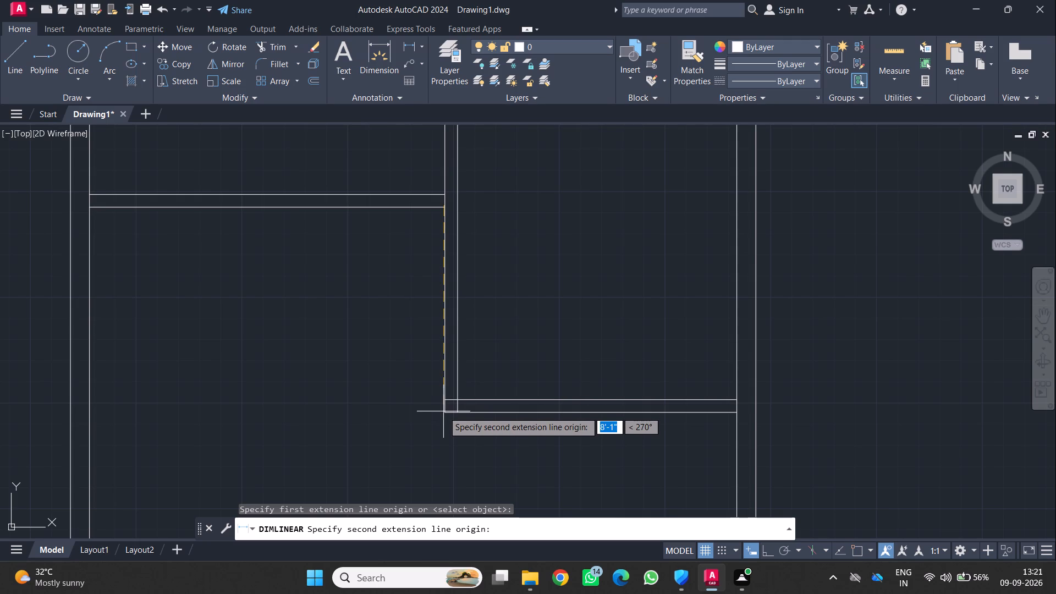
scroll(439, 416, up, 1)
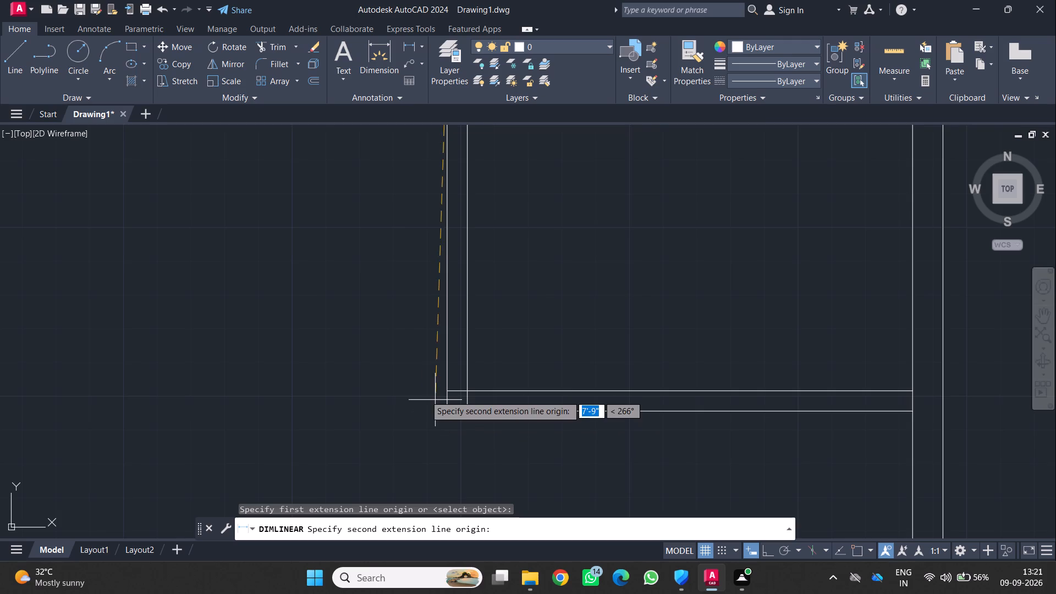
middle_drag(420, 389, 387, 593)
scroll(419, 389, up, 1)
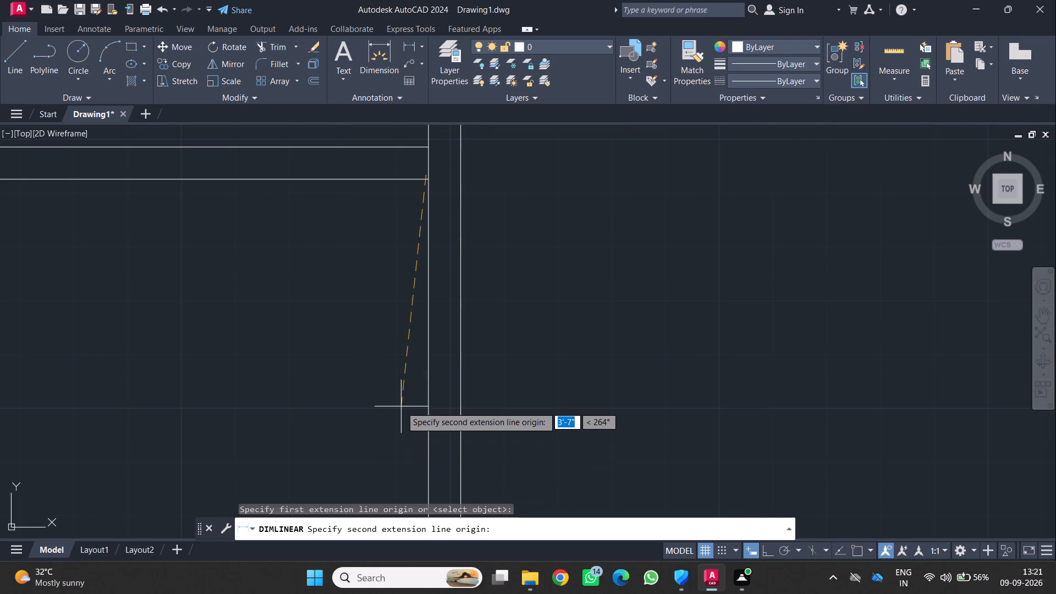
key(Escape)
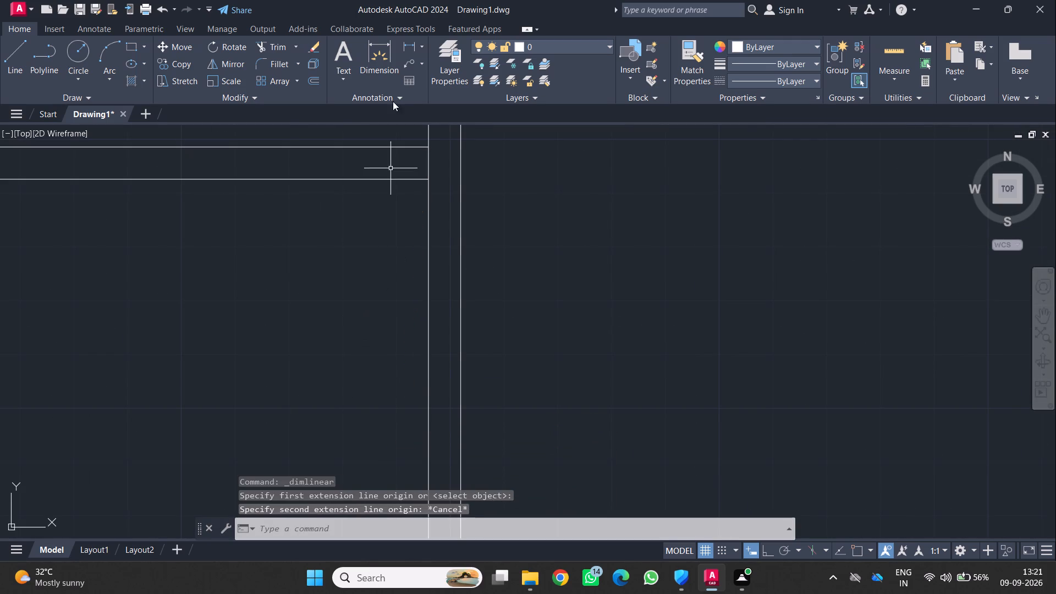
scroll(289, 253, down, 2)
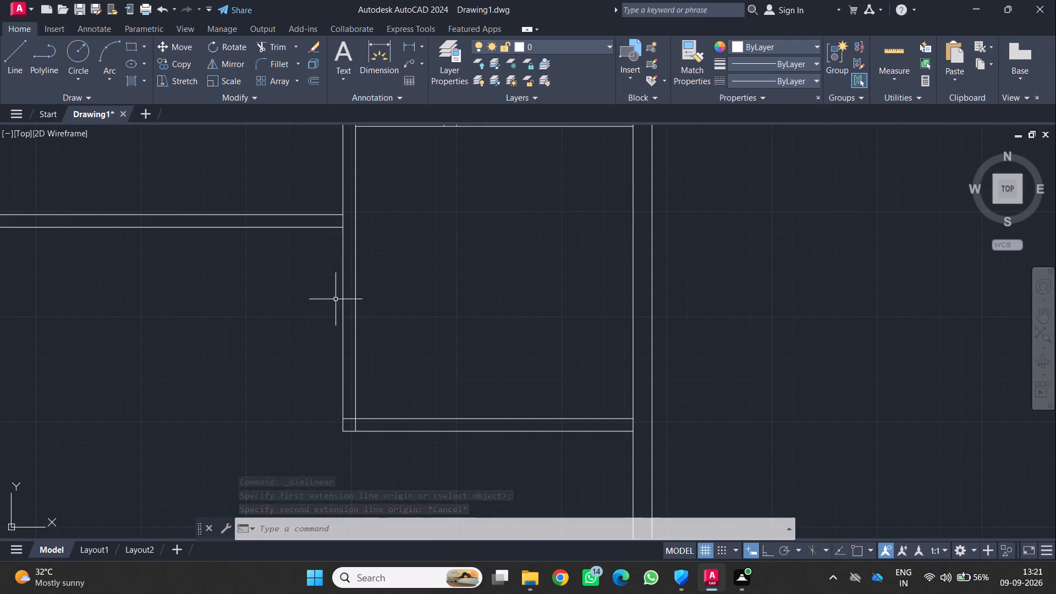
Trim the two overlapping inner line ends at the corner of the central vertical partition and the lowest right-side horizontal partition.
click(265, 46)
scroll(347, 373, up, 1)
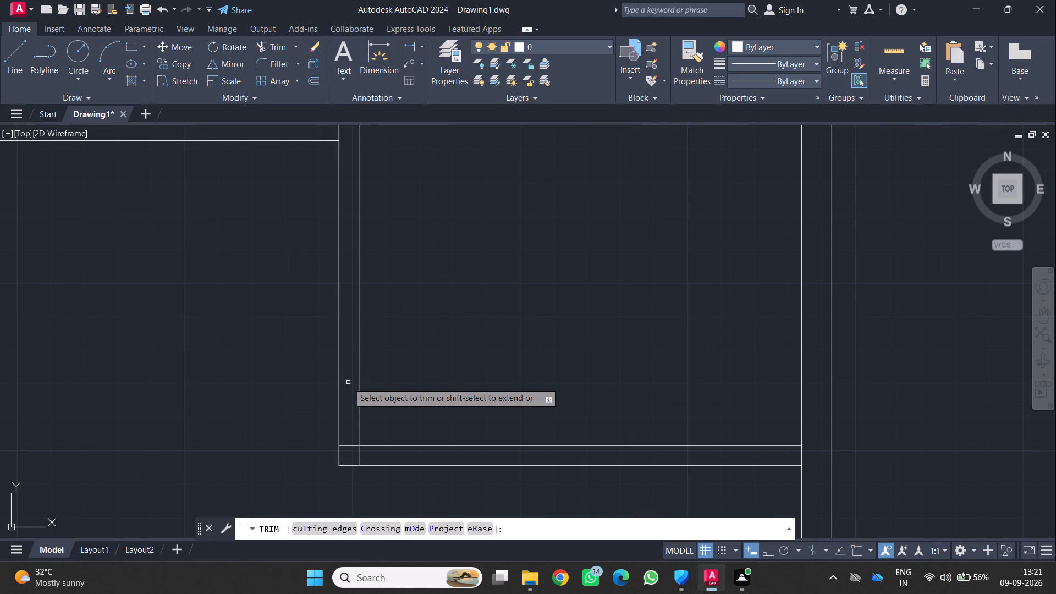
click(348, 382)
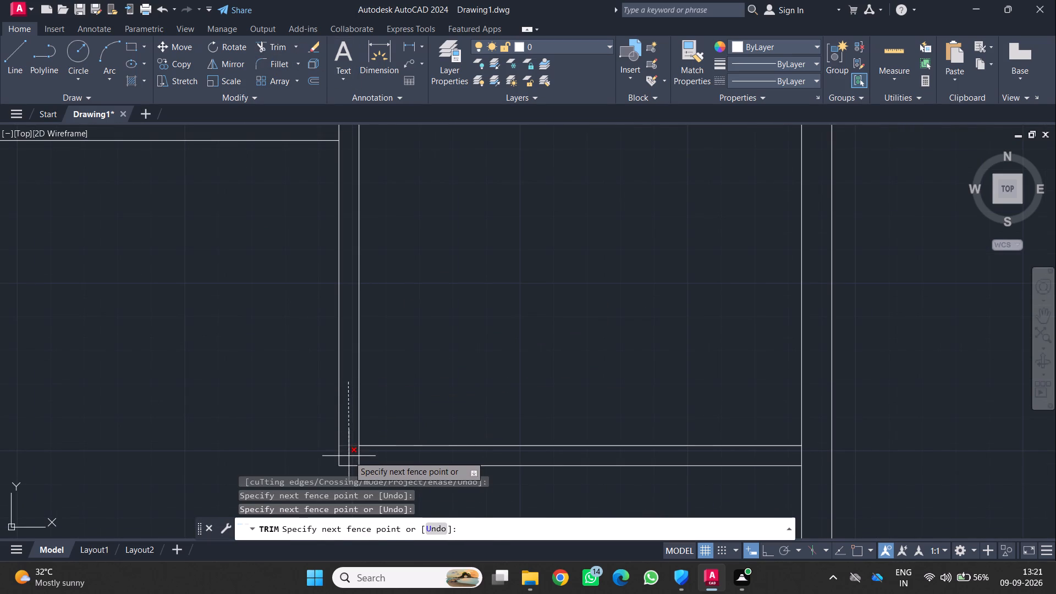
click(349, 456)
click(349, 456)
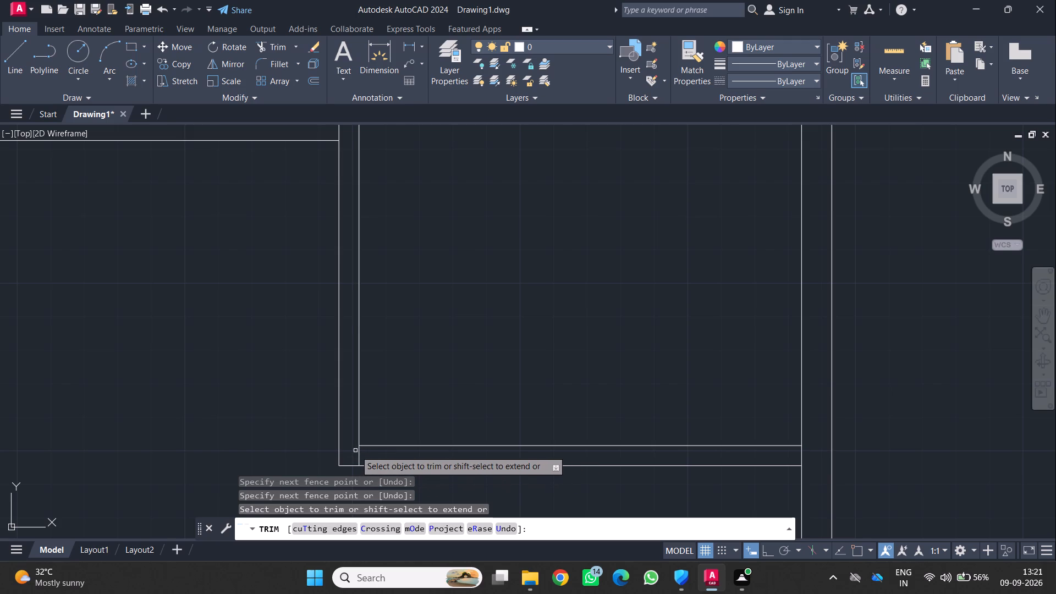
click(361, 455)
scroll(358, 450, down, 3)
middle_drag(354, 447, 450, 317)
key(Escape)
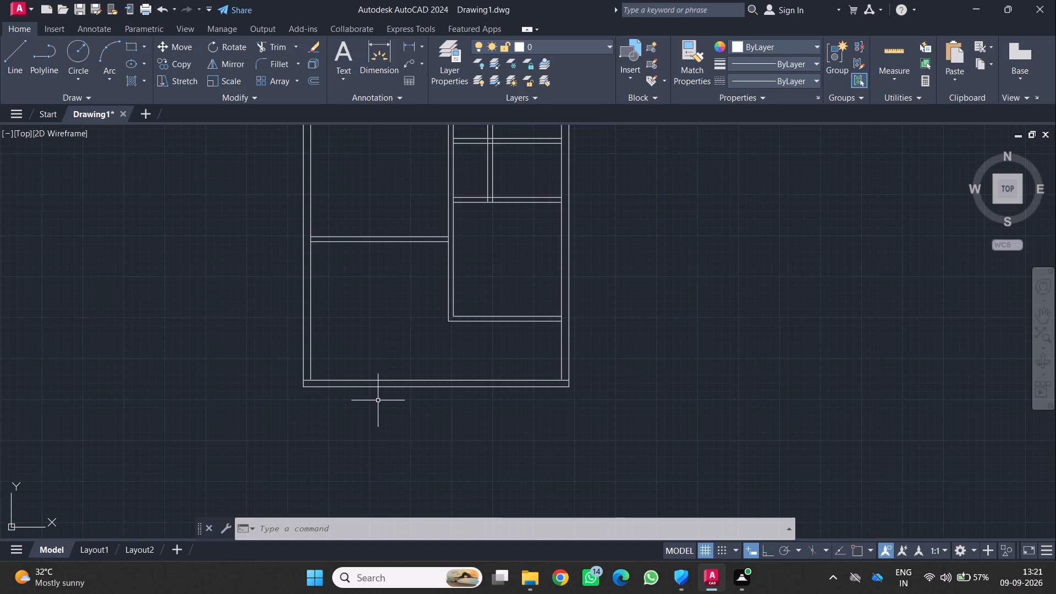
Offset the inner line of the right outer wall 3' into the plan.
click(560, 355)
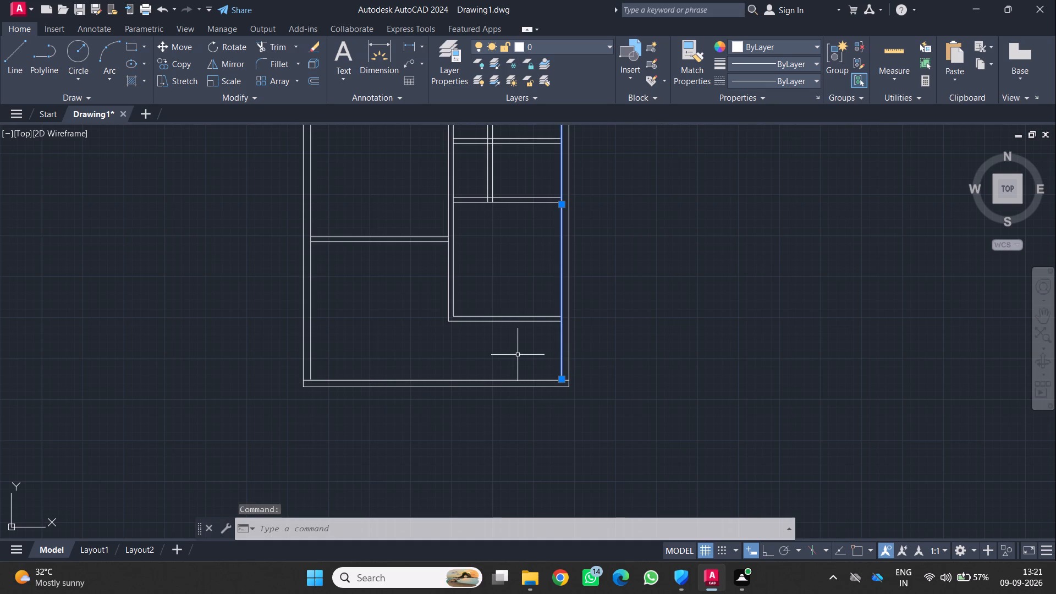
key(o)
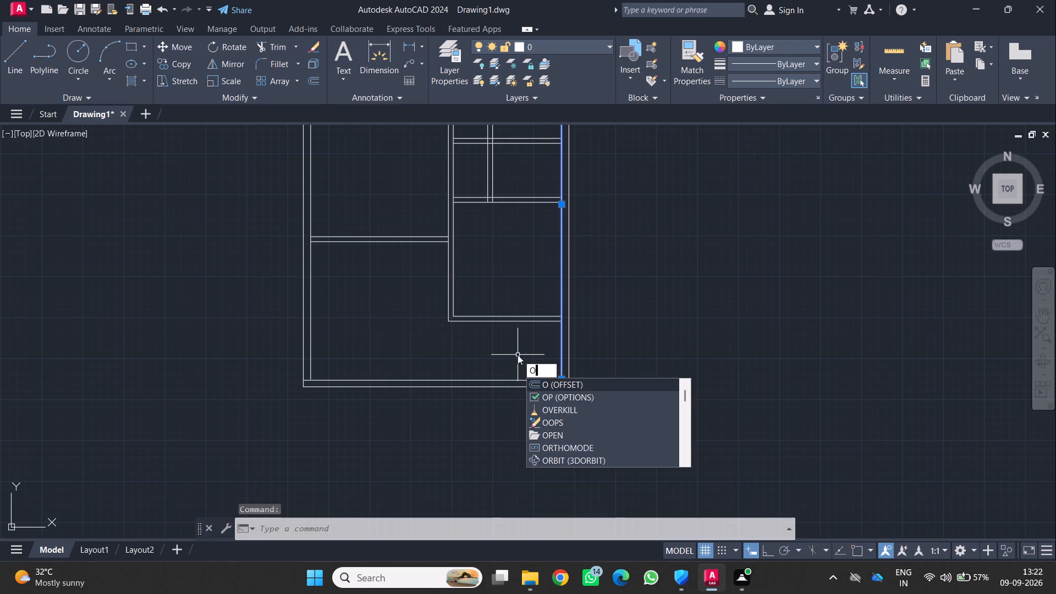
key(Return)
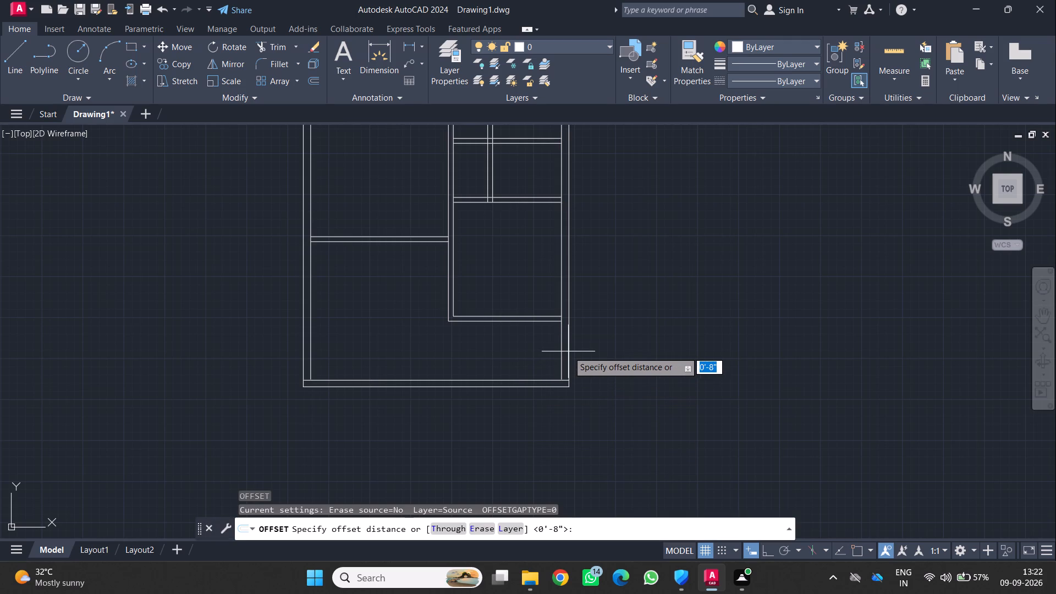
click(560, 365)
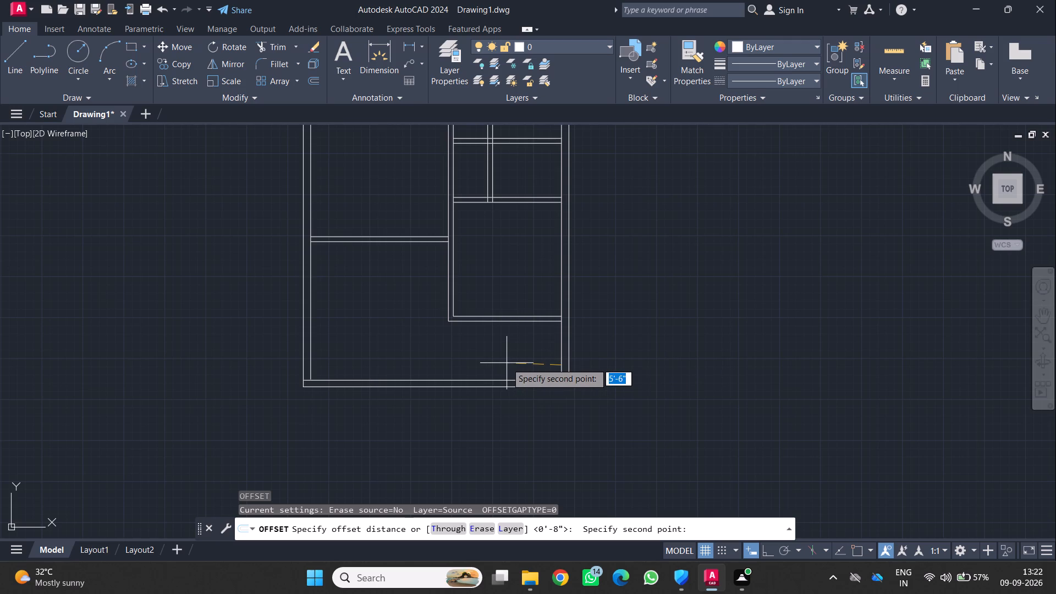
key(3)
key(apostrophe)
key(Return)
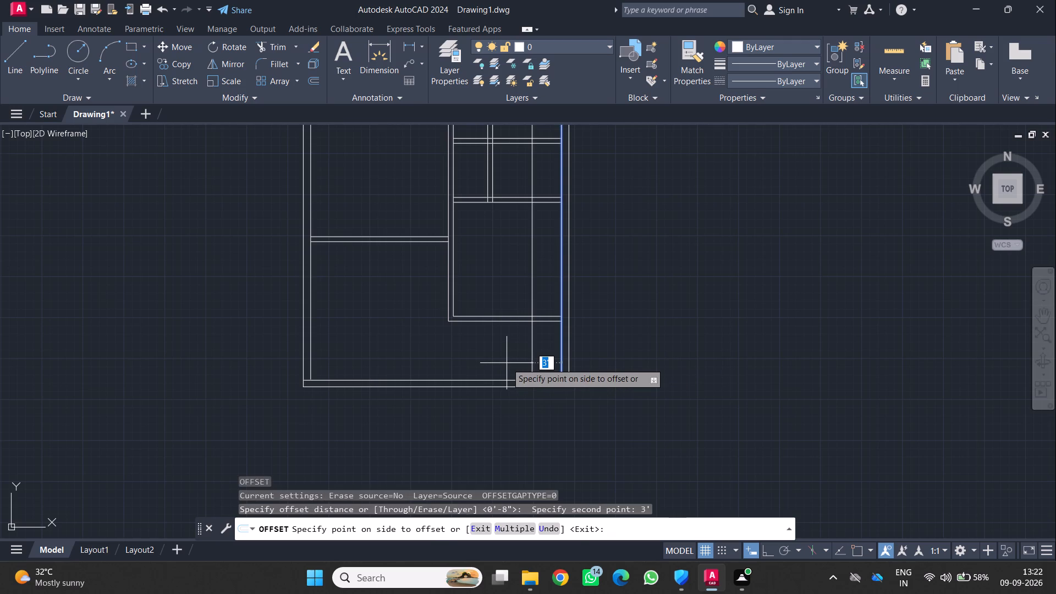
click(507, 363)
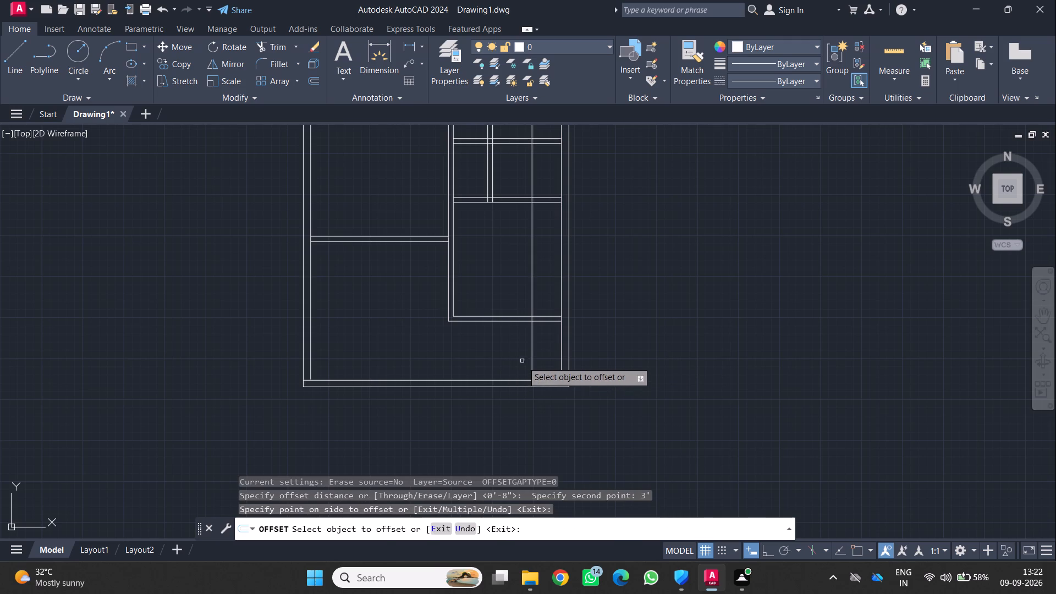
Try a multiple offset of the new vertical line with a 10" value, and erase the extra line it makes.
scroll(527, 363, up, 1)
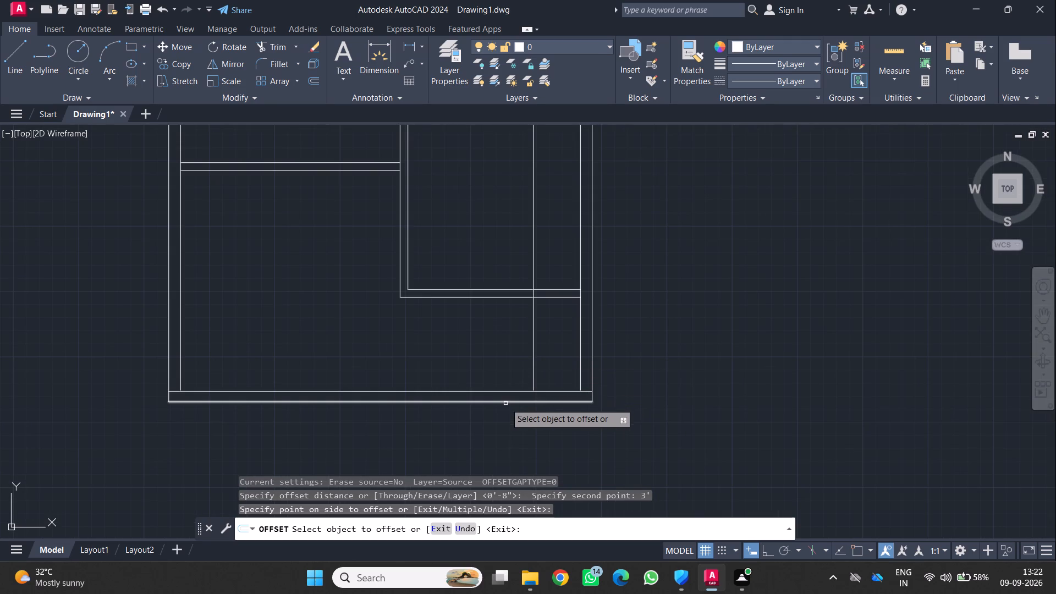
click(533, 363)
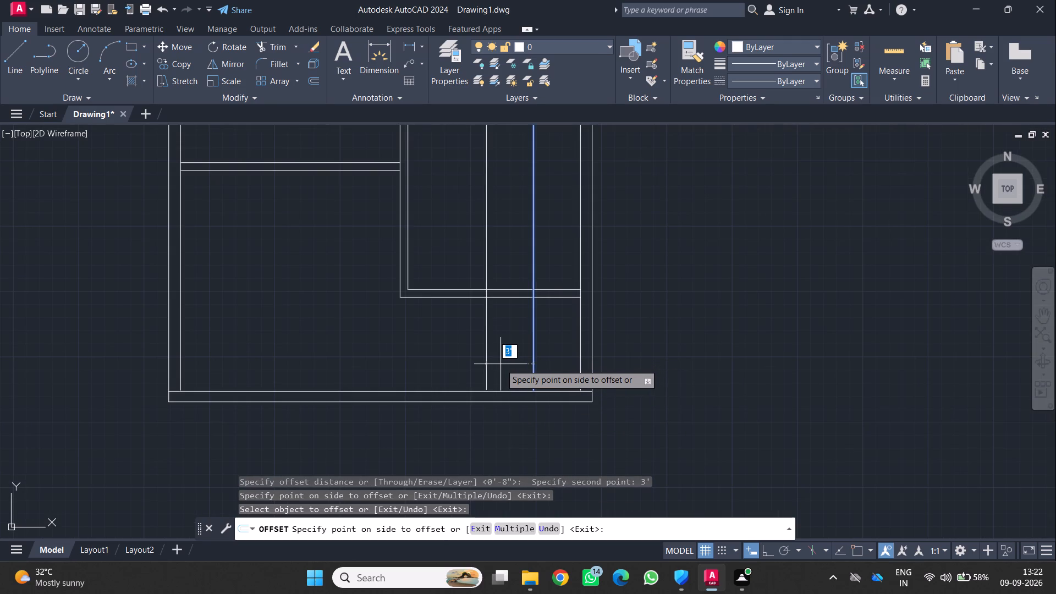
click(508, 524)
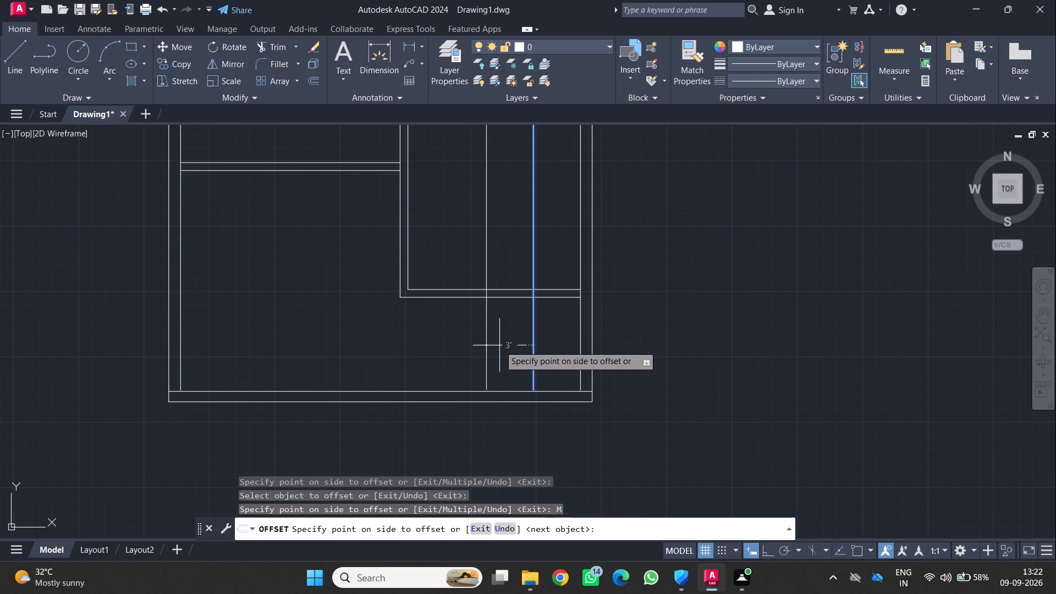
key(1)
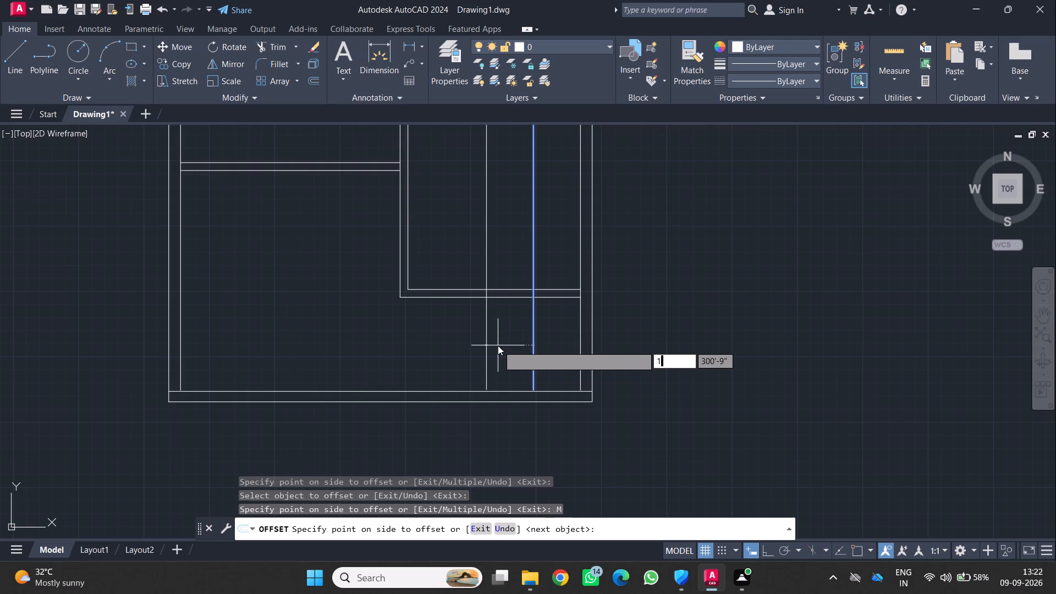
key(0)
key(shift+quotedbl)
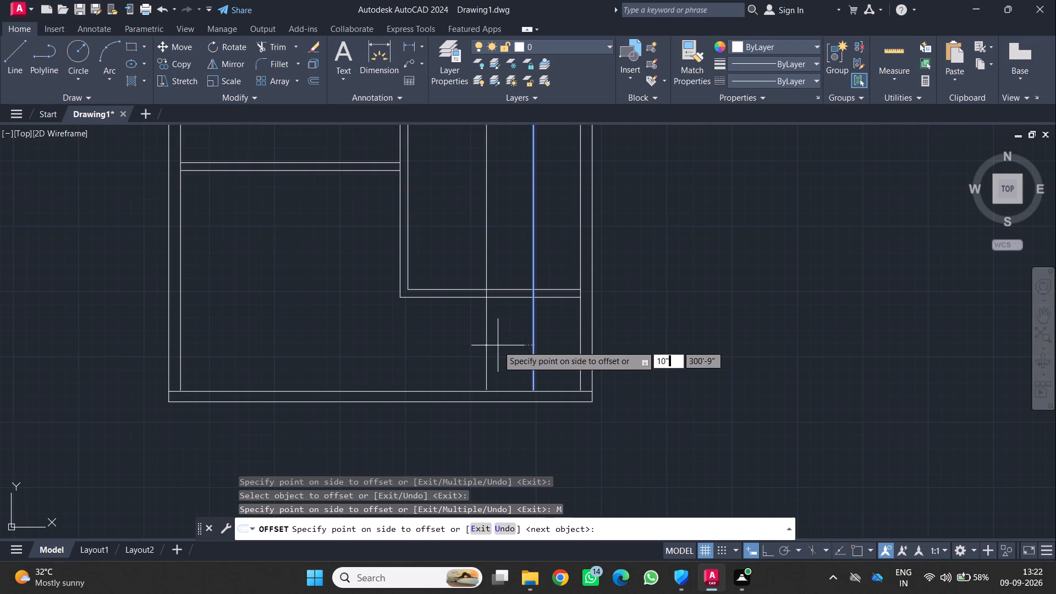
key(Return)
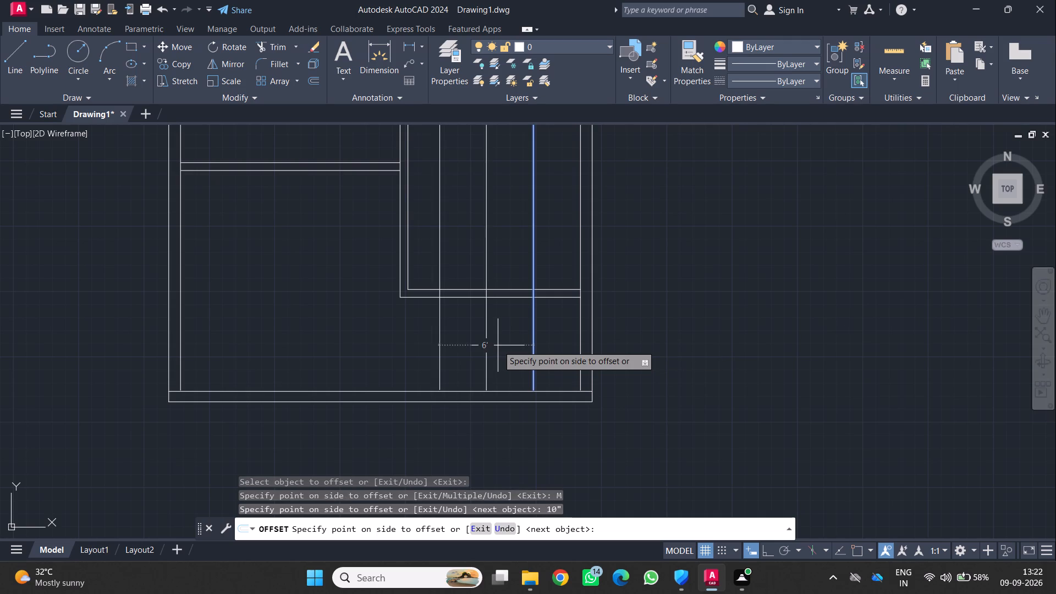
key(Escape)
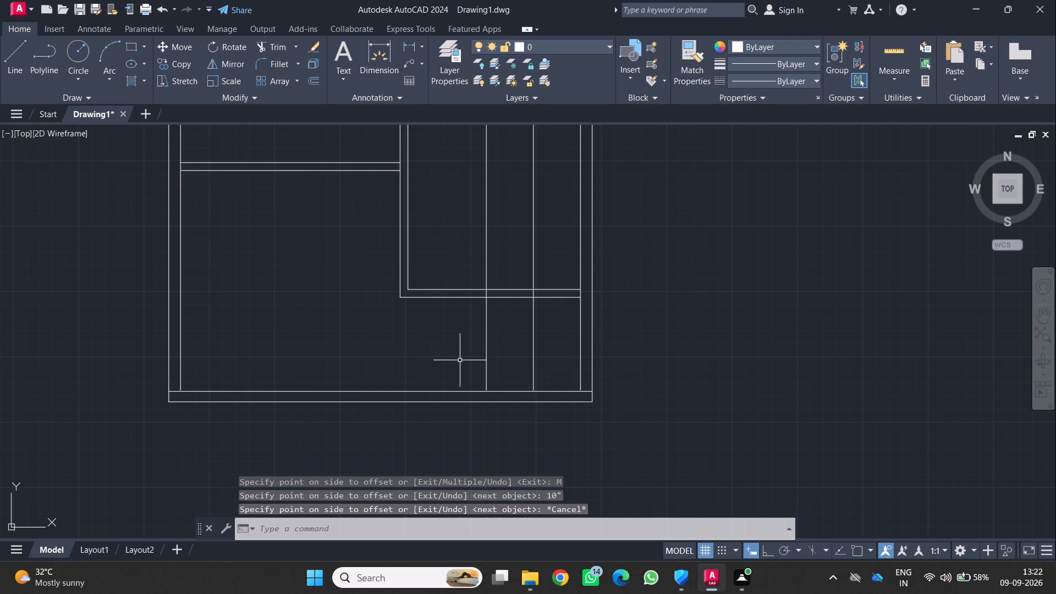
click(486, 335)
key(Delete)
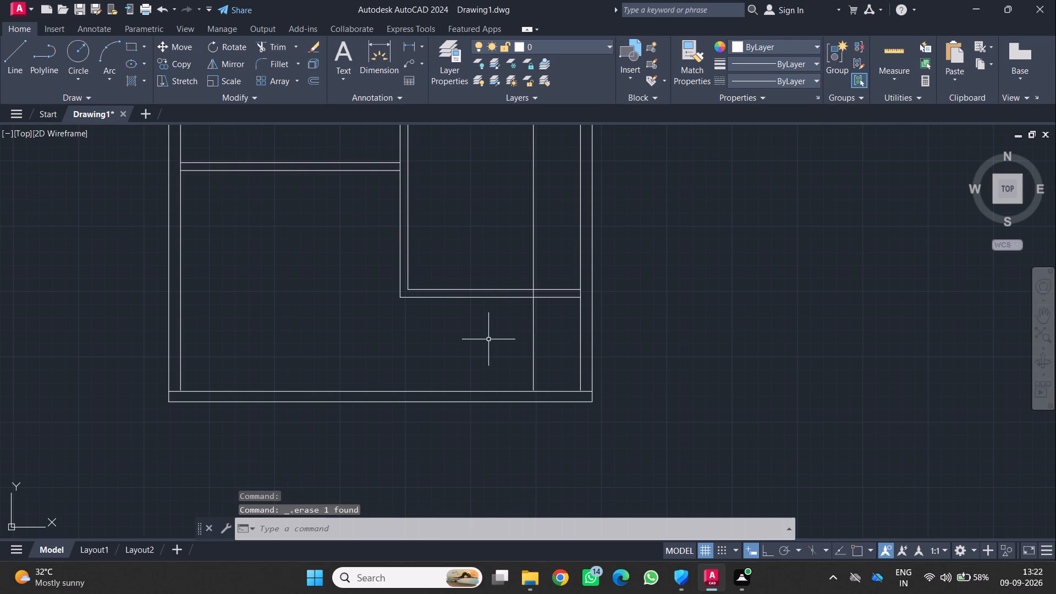
Offset the vertical line that lies 3' from the right wall by 10" toward the plan's left side.
click(534, 371)
key(o)
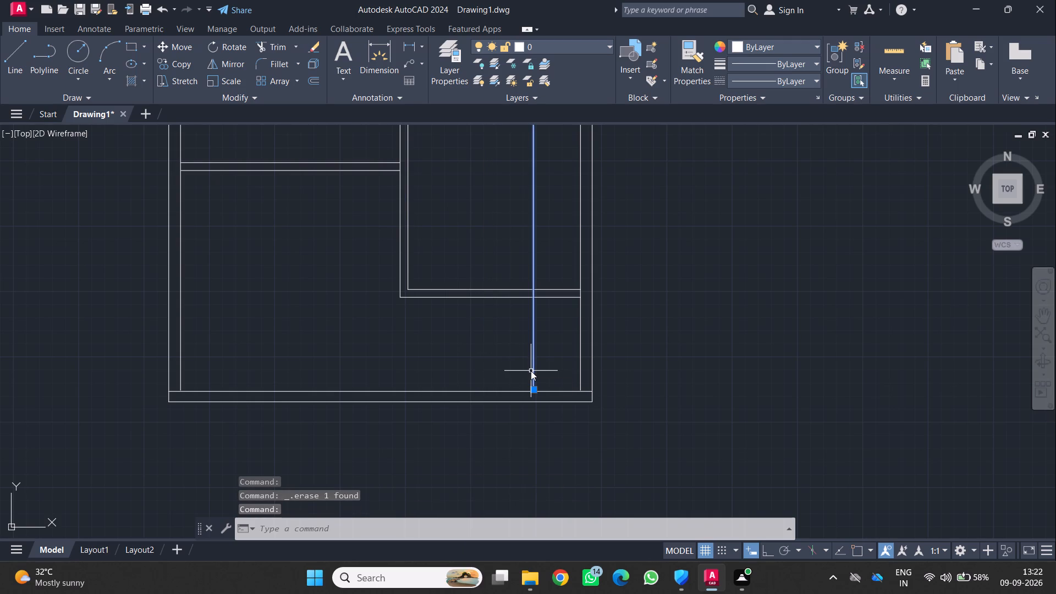
key(Return)
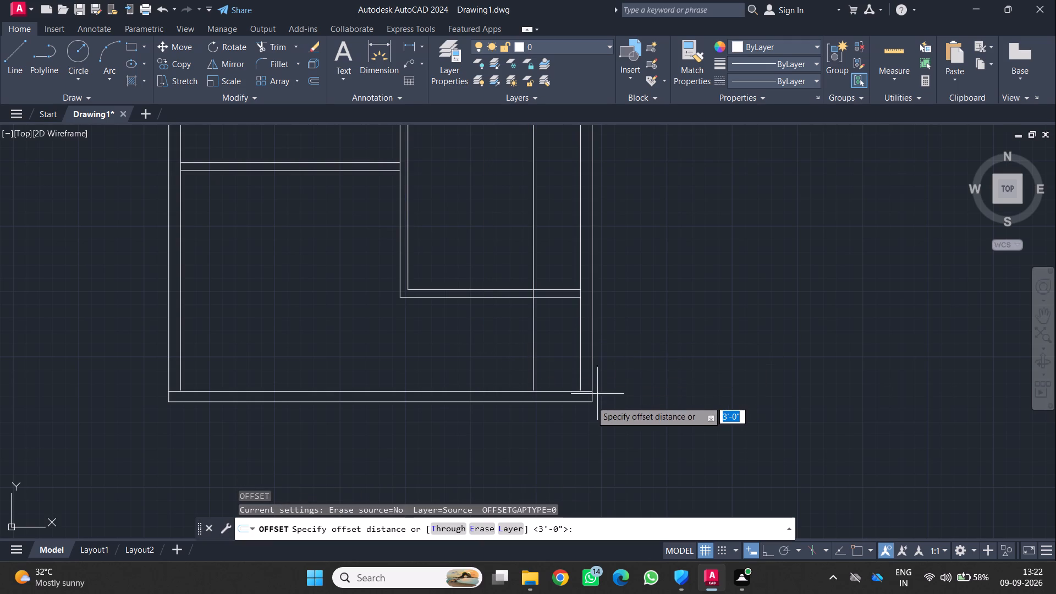
click(535, 347)
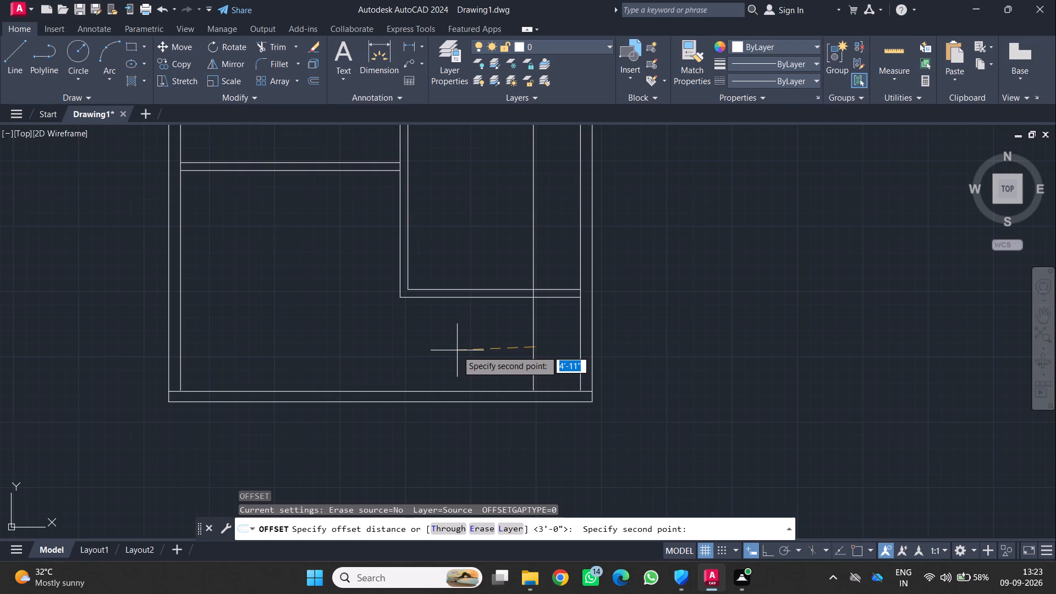
key(1)
key(0)
key(shift+quotedbl)
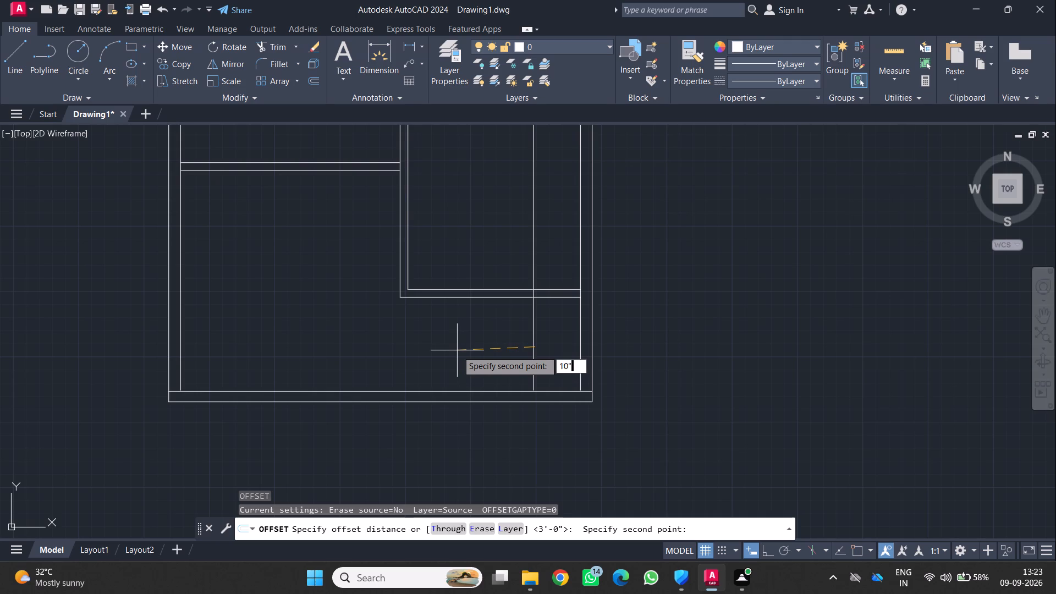
key(Return)
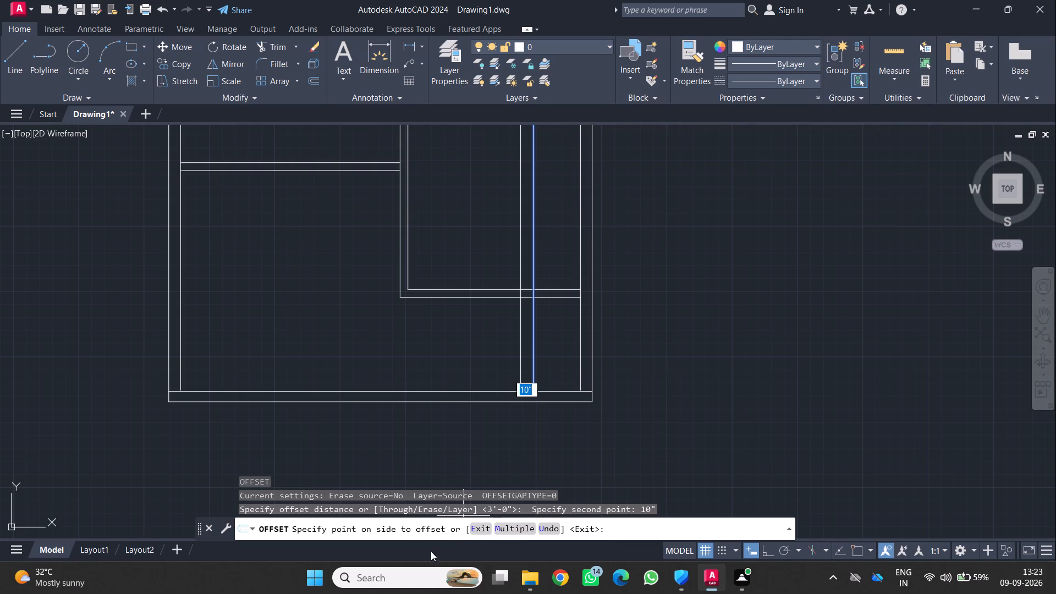
click(445, 314)
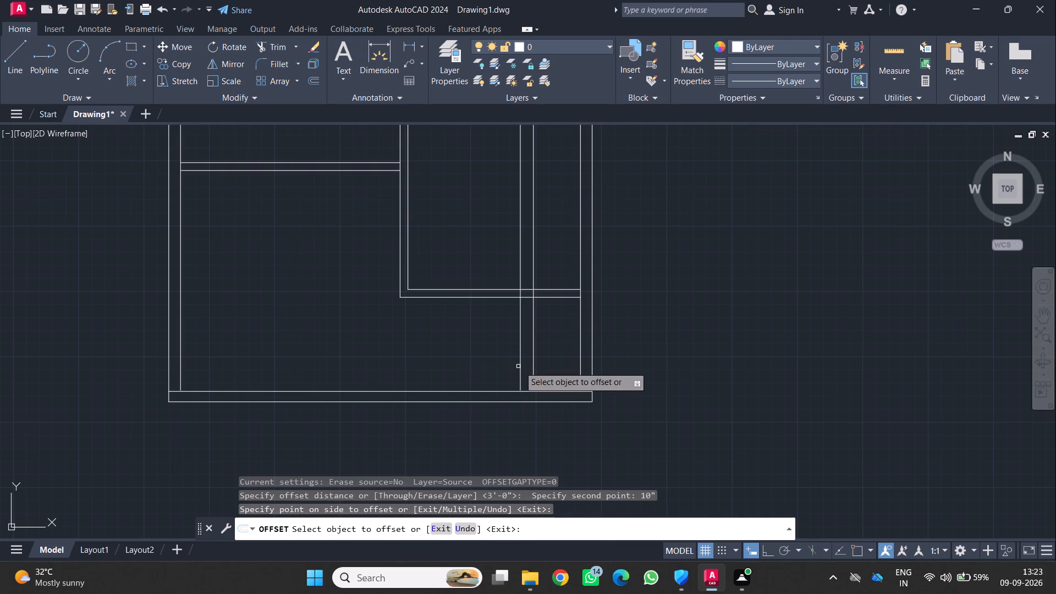
click(519, 366)
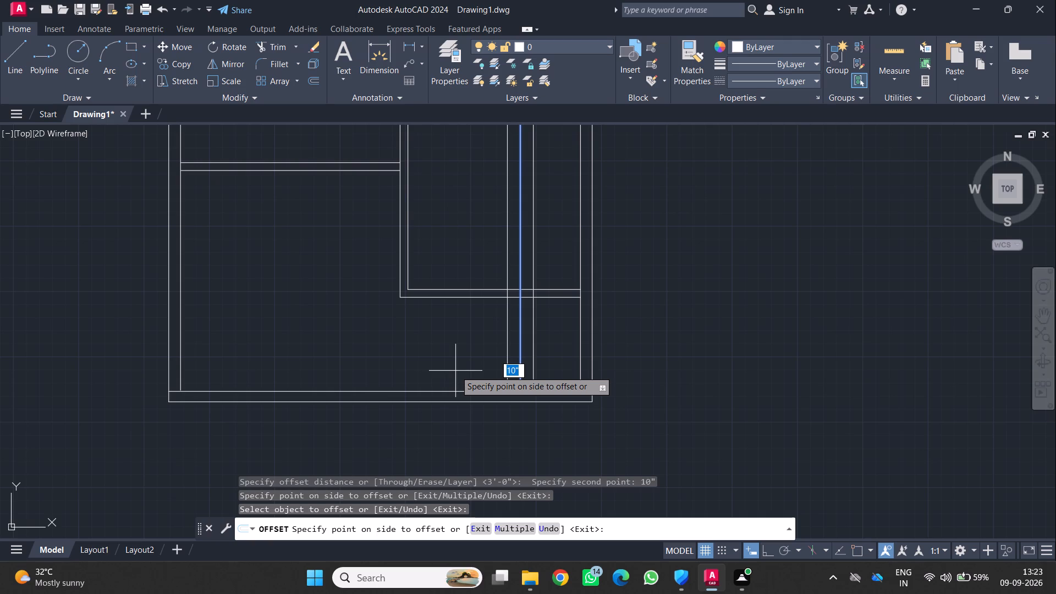
key(Escape)
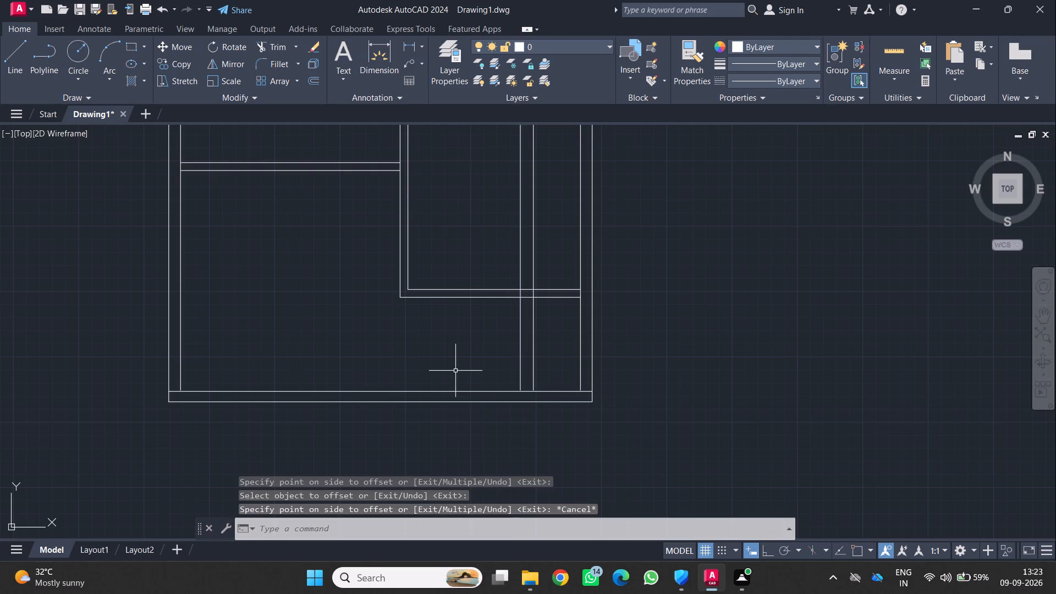
Offset the leftmost of the two closely spaced vertical lines 10" toward the plan's left side, using the Through option.
key(o)
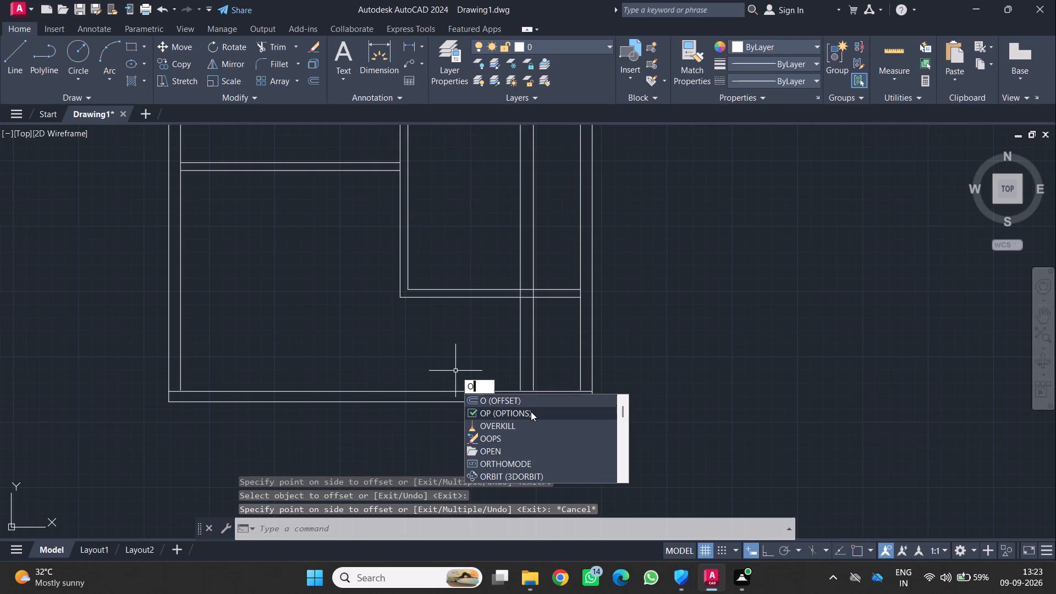
key(Return)
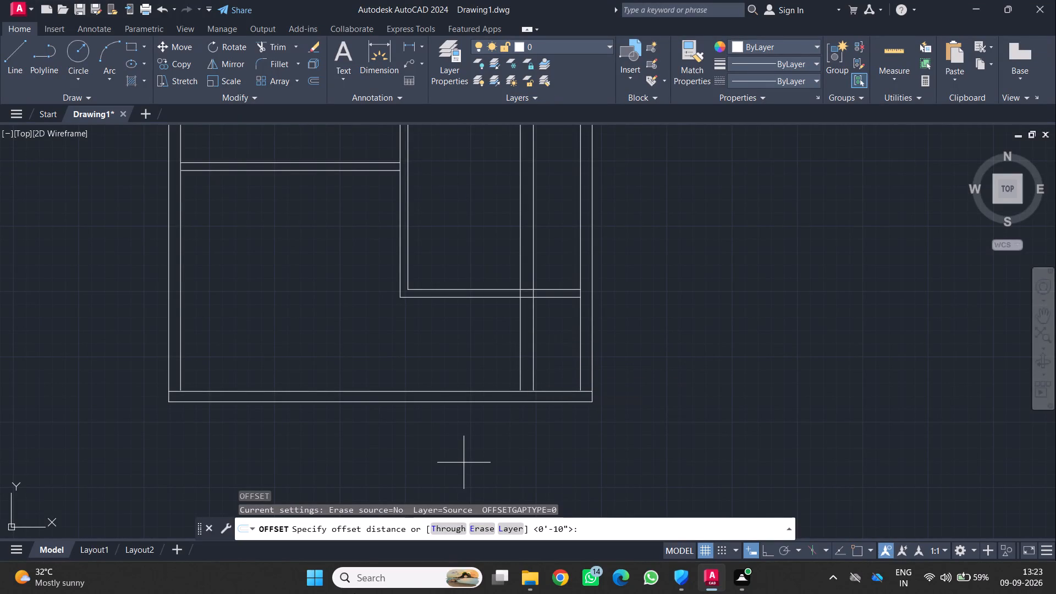
click(441, 524)
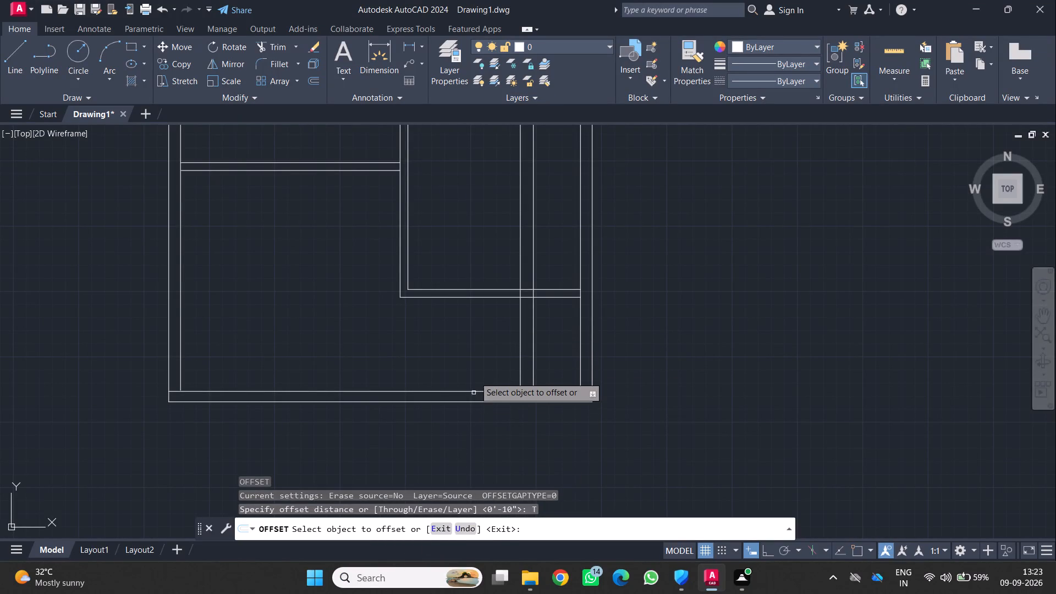
click(520, 355)
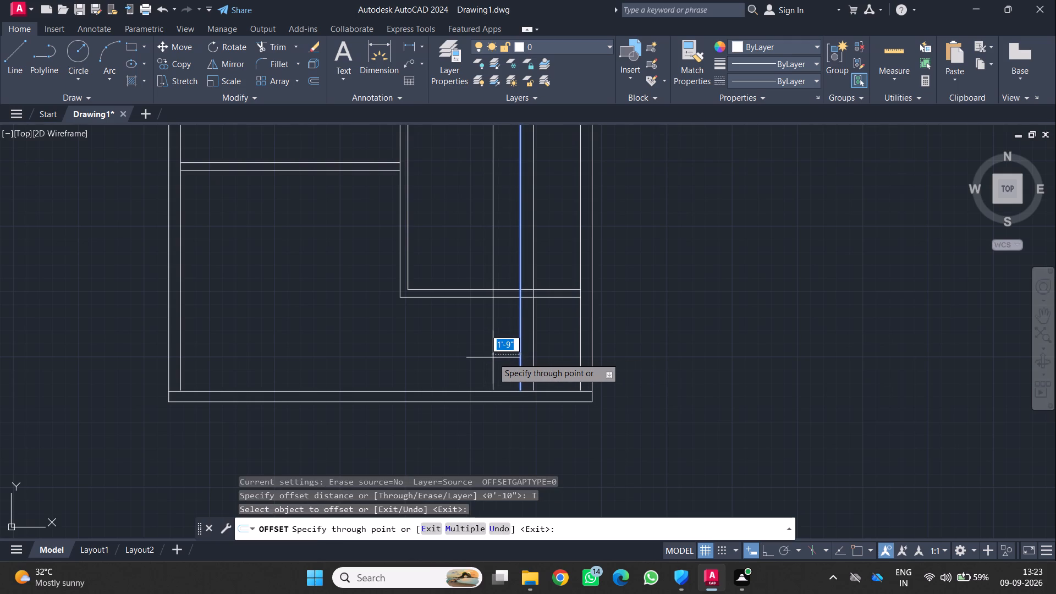
key(1)
key(0)
key(shift+quotedbl)
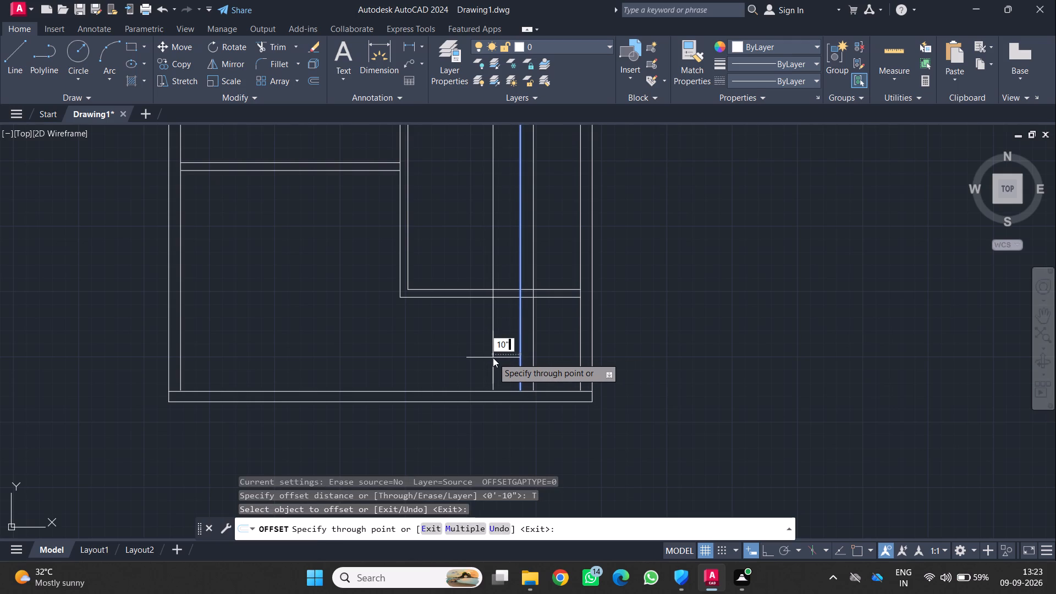
key(Return)
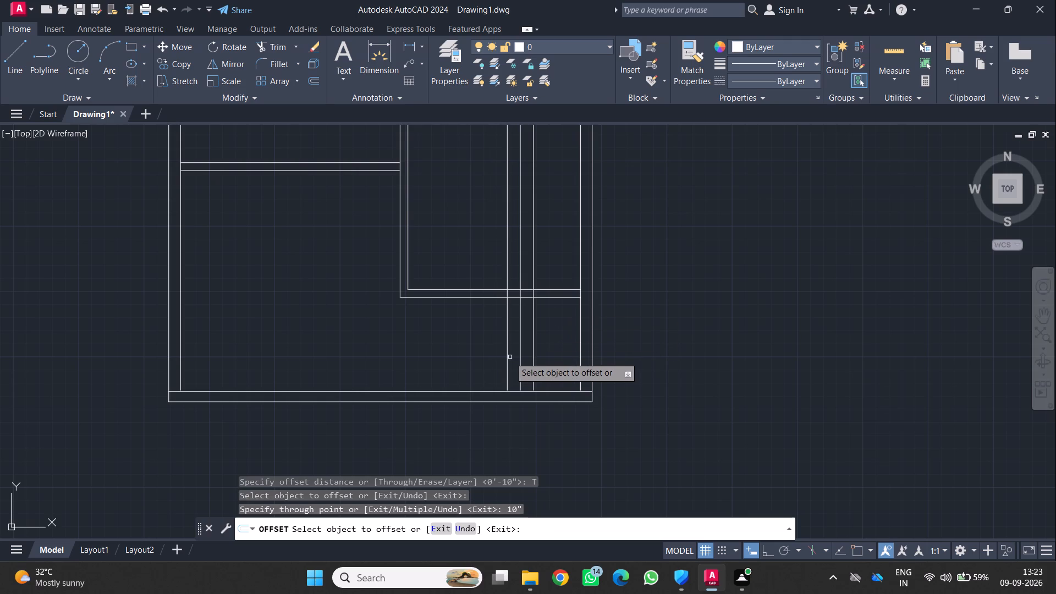
Offset the newest vertical line by 10" twice, first toward the right outer wall and again toward the plan's left side.
click(507, 351)
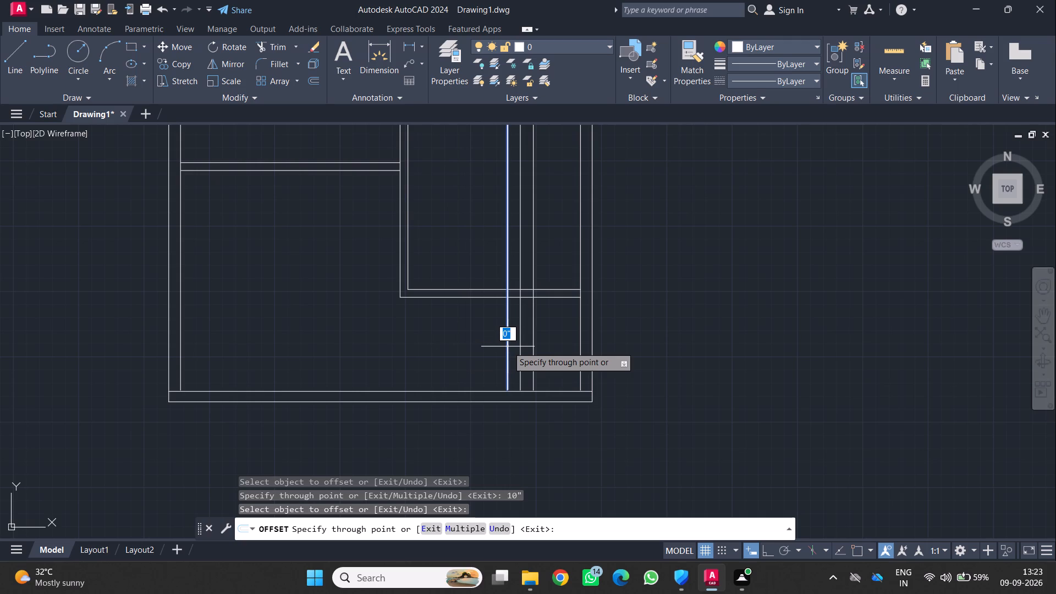
key(1)
key(0)
key(shift+quotedbl)
key(Return)
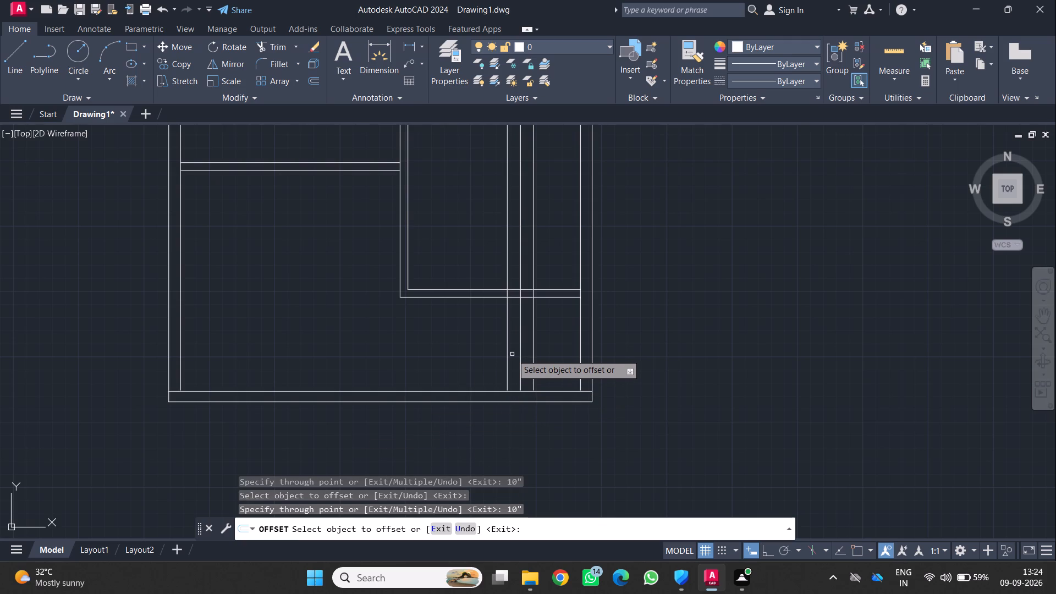
click(508, 340)
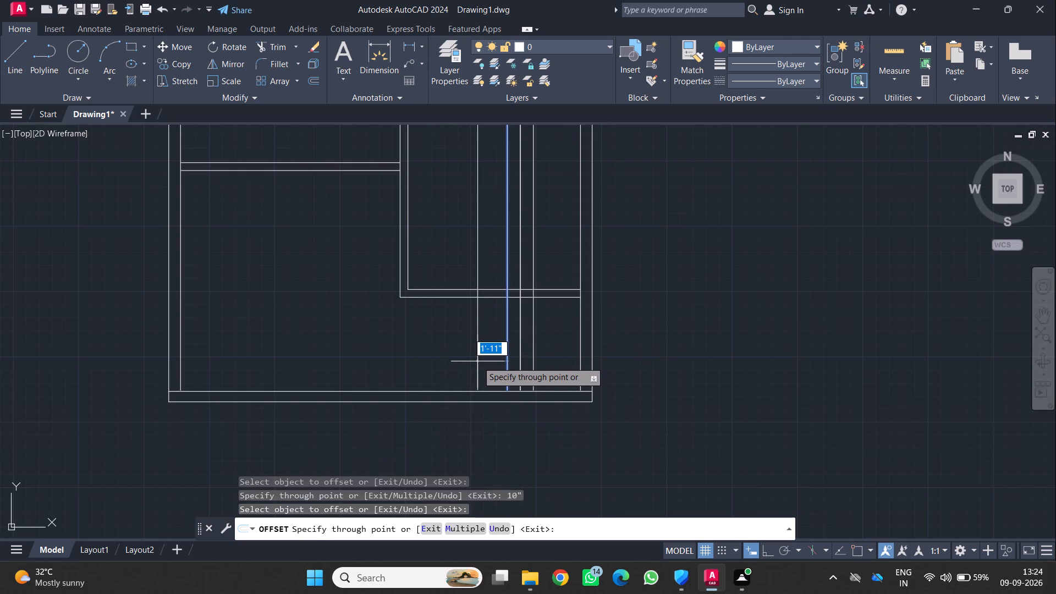
key(1)
text(0")
key(Return)
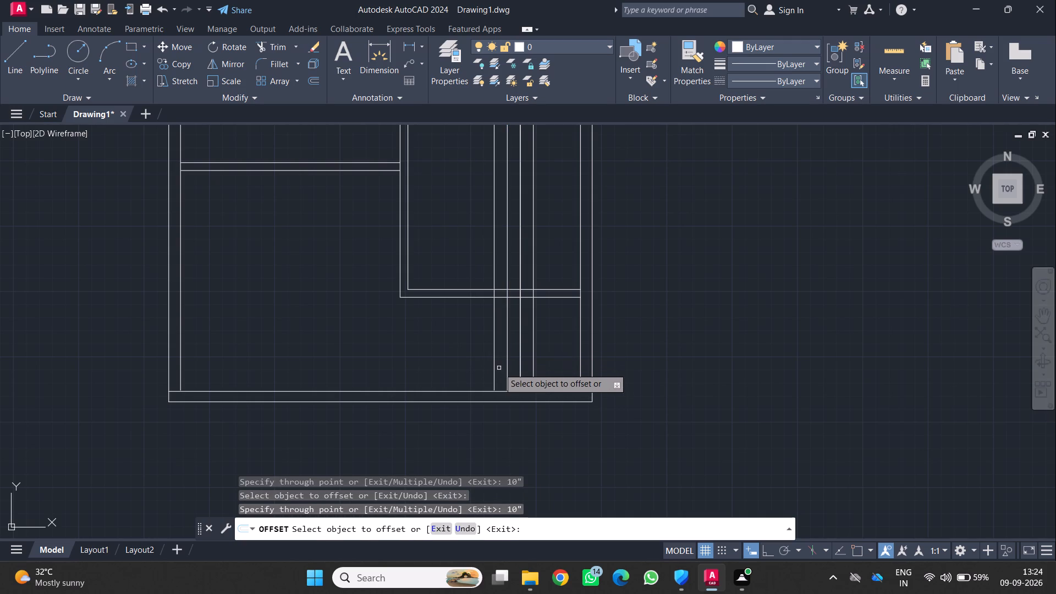
Offset the leftmost line of the row by 10" toward the right outer wall.
click(493, 340)
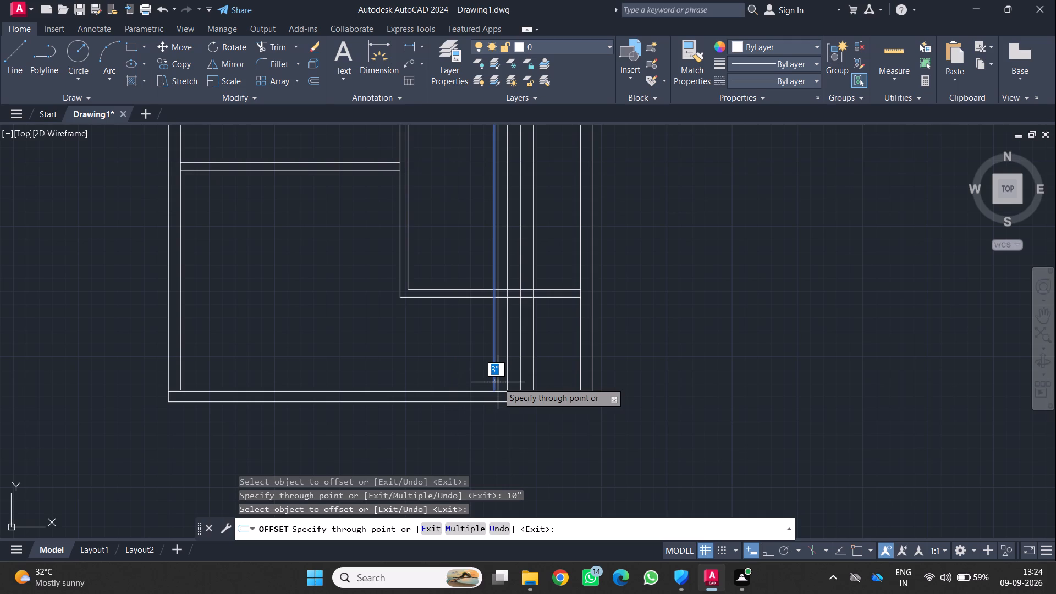
key(1)
key(0)
key(shift+quotedbl)
key(Return)
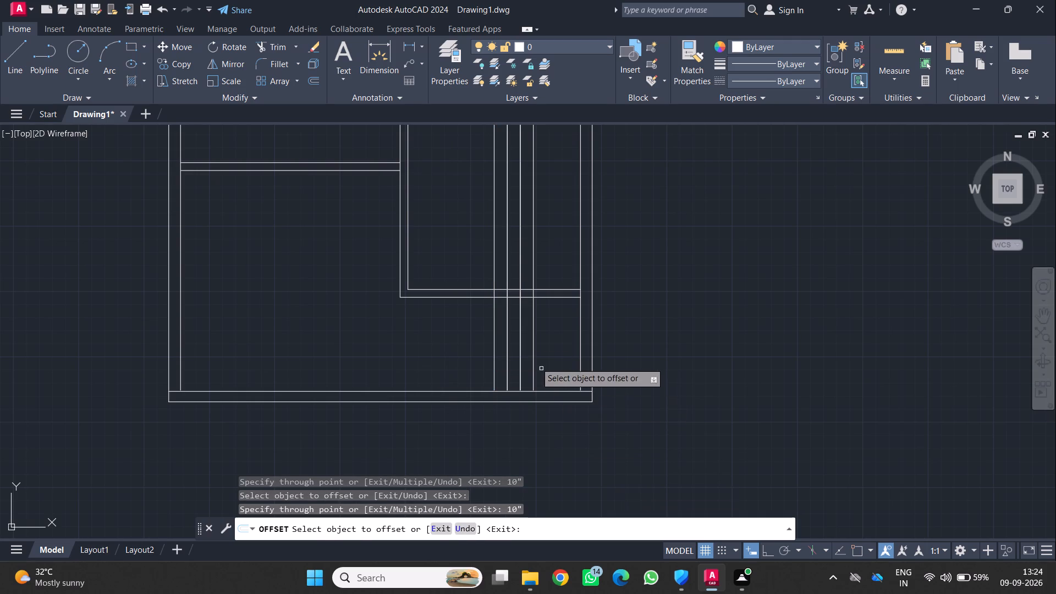
click(496, 374)
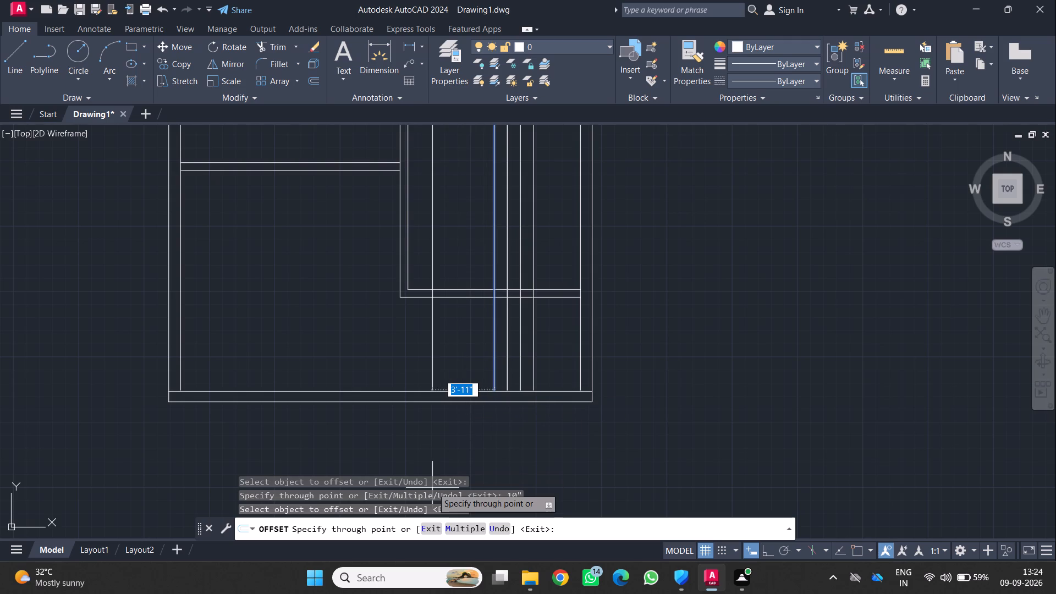
key(Escape)
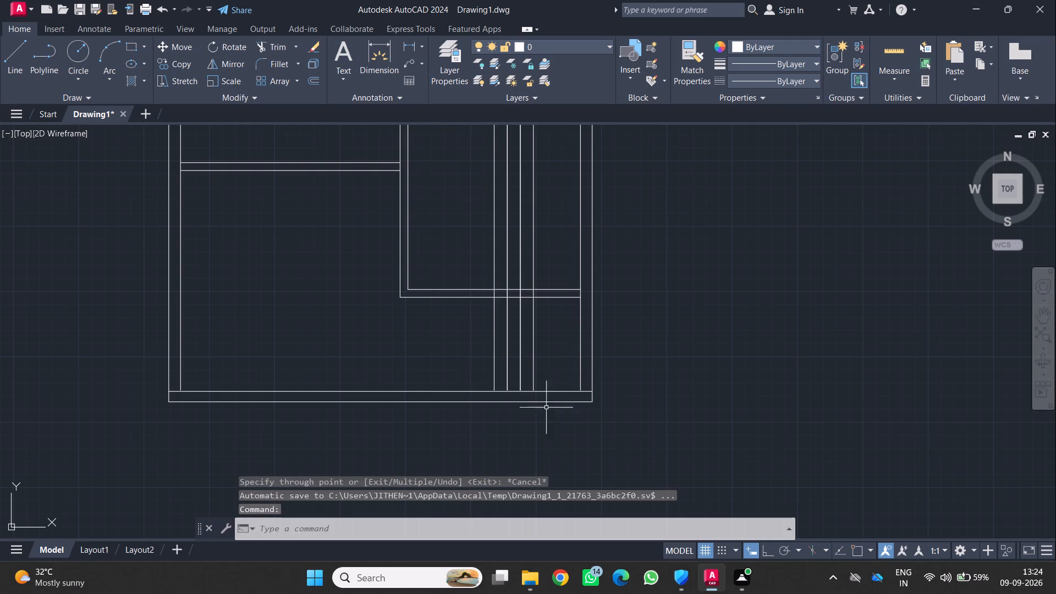
Offset the leftmost line of the row by 10" toward the plan's left side, using the Through option.
click(494, 365)
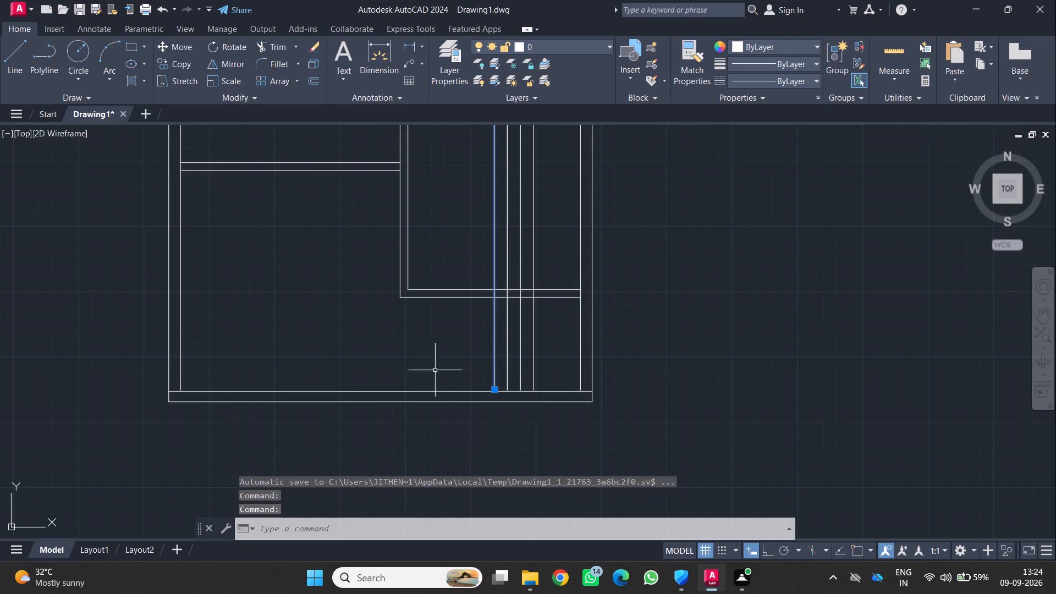
key(o)
key(Return)
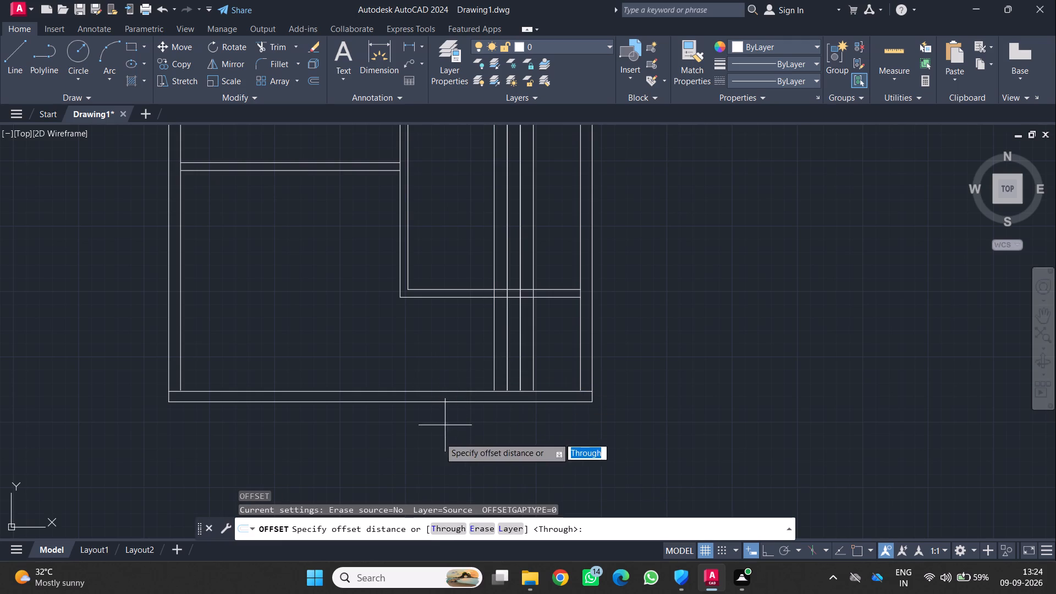
click(443, 526)
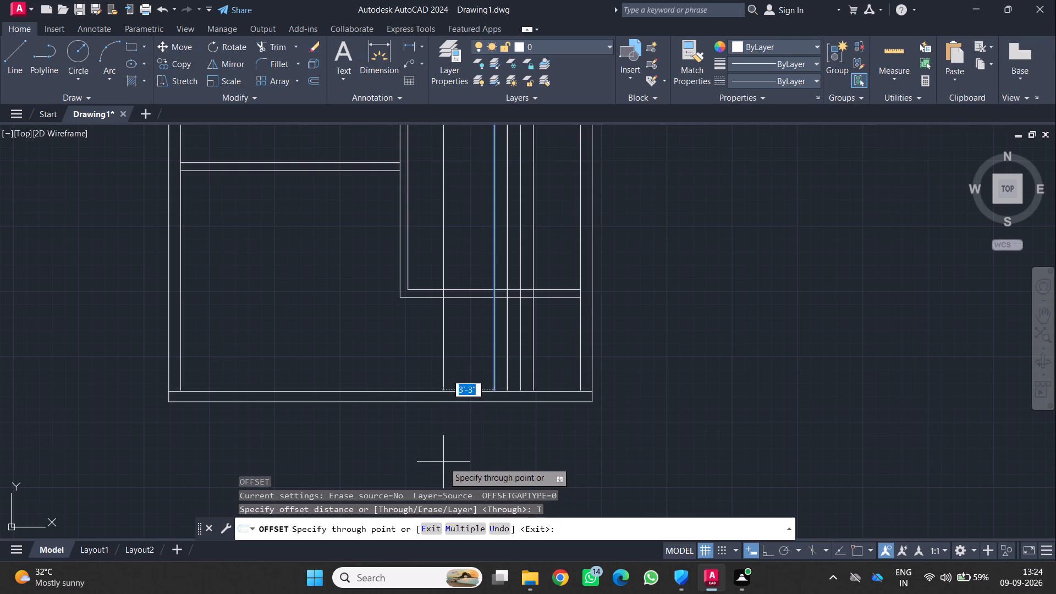
key(1)
key(0)
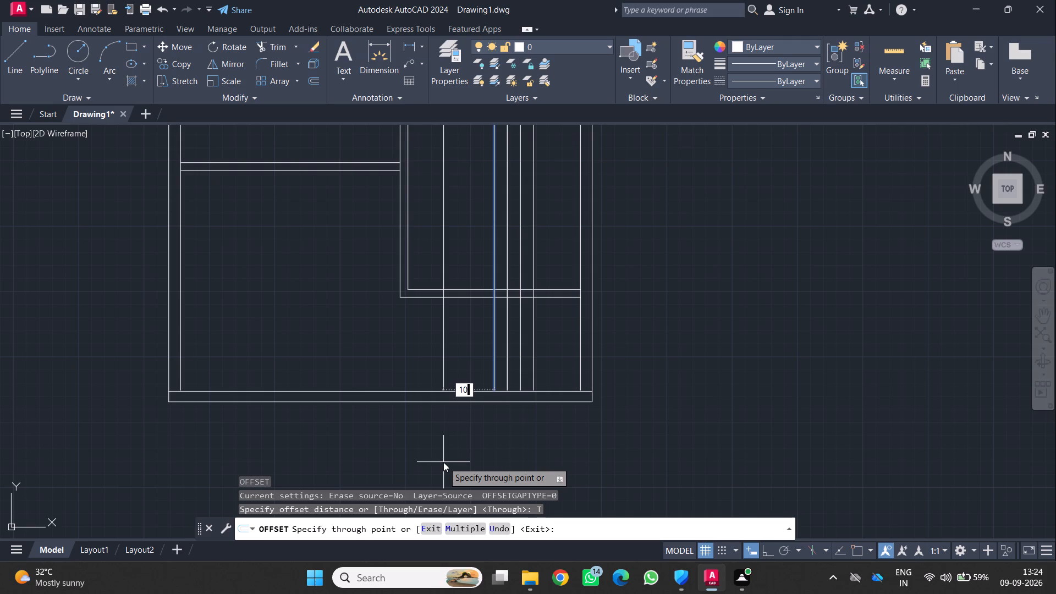
key(shift+quotedbl)
key(Return)
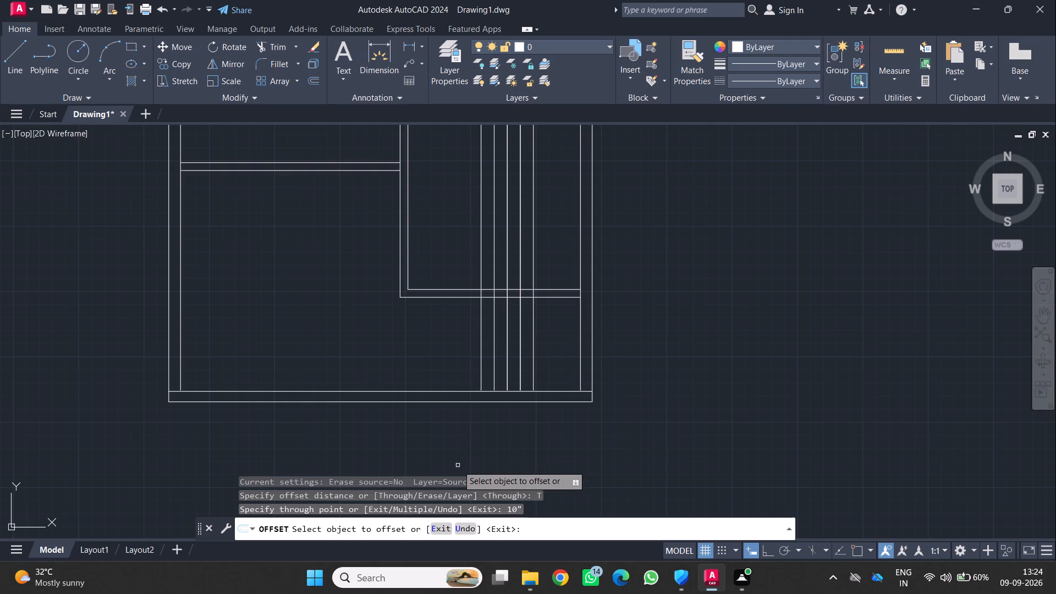
Extend the row leftward with three more offset vertical lines, placing each about 10" beyond the previous one.
click(482, 346)
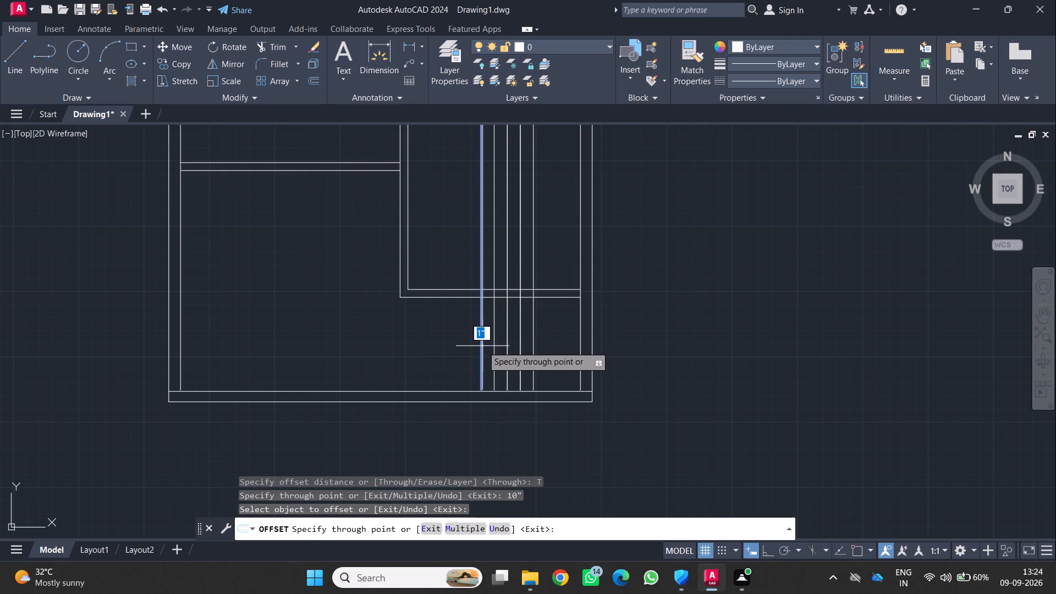
click(468, 345)
click(468, 345)
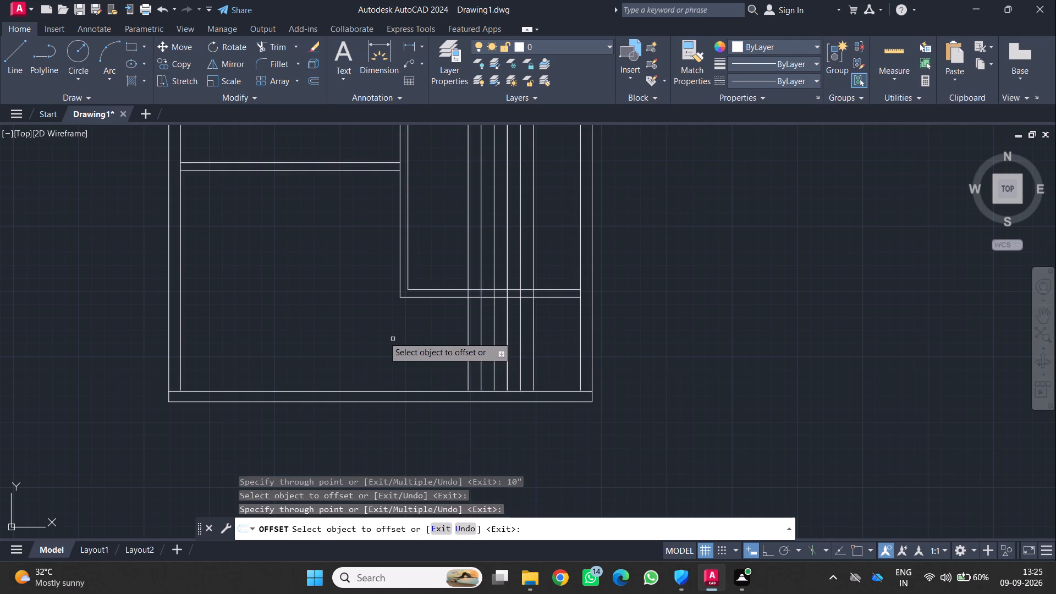
click(468, 345)
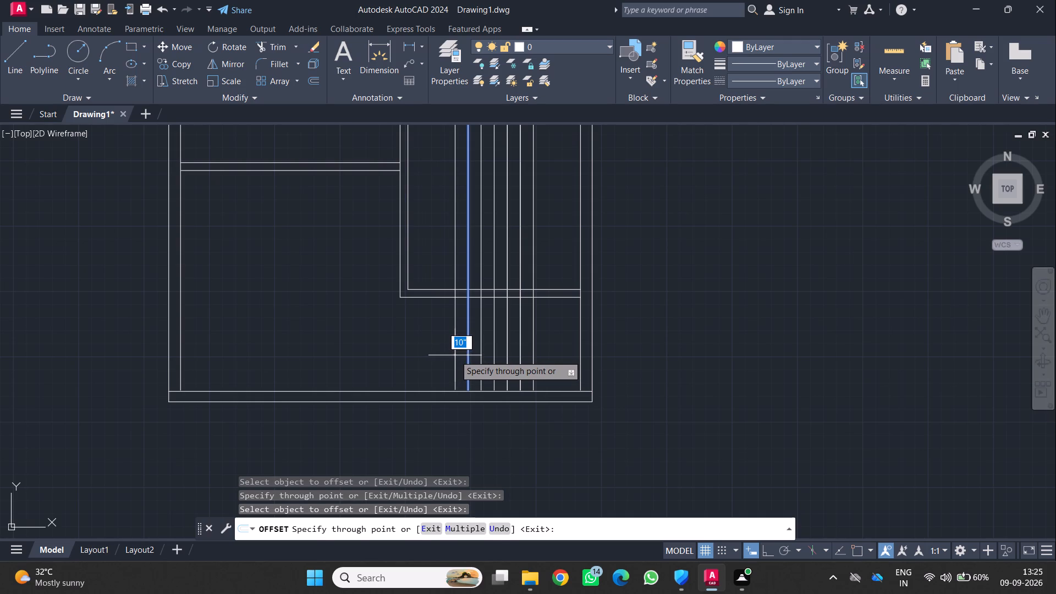
click(455, 355)
click(455, 355)
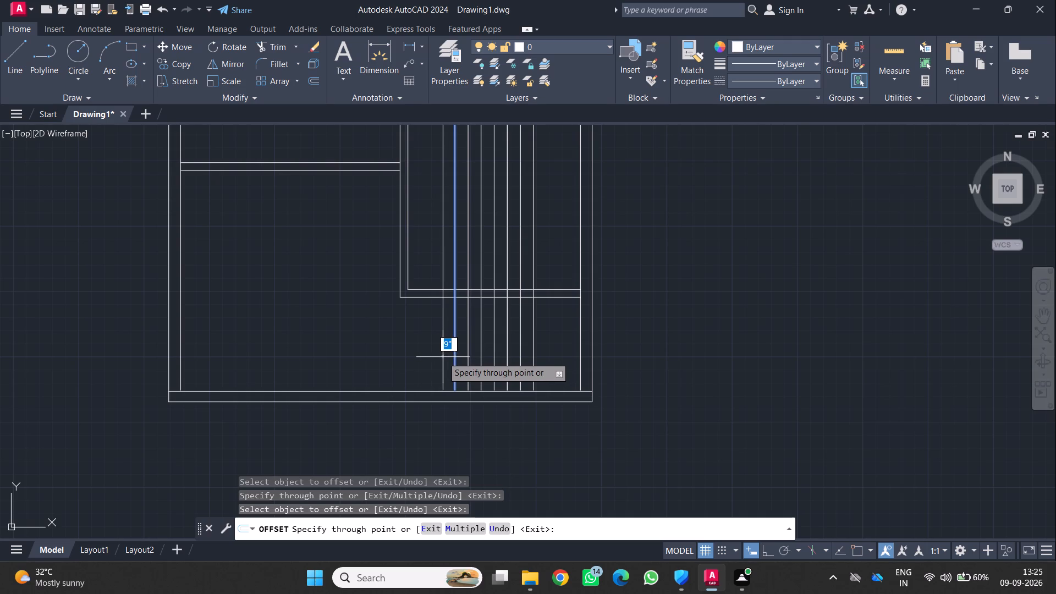
click(442, 357)
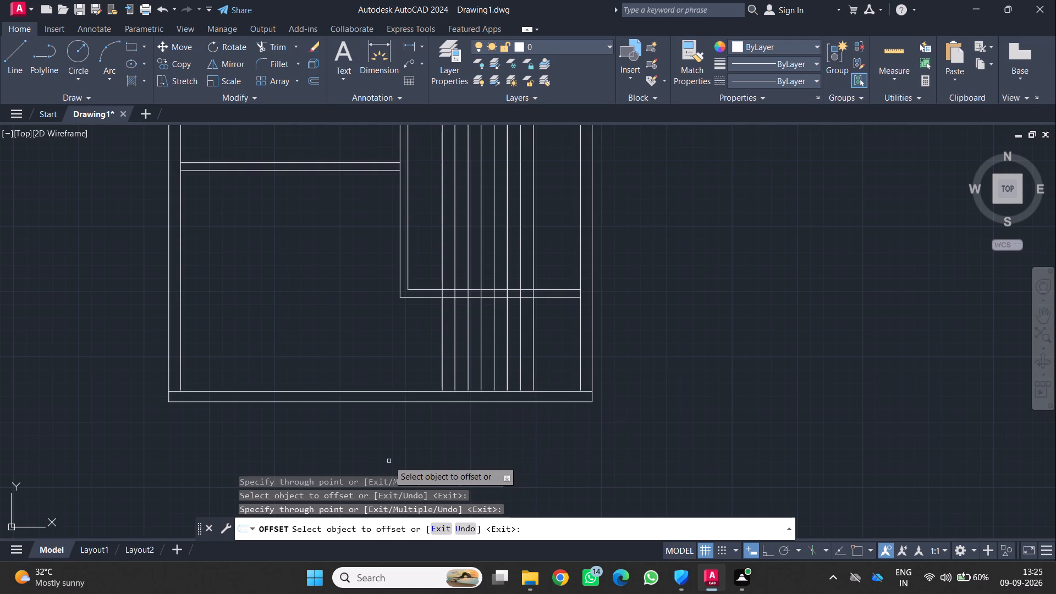
key(Escape)
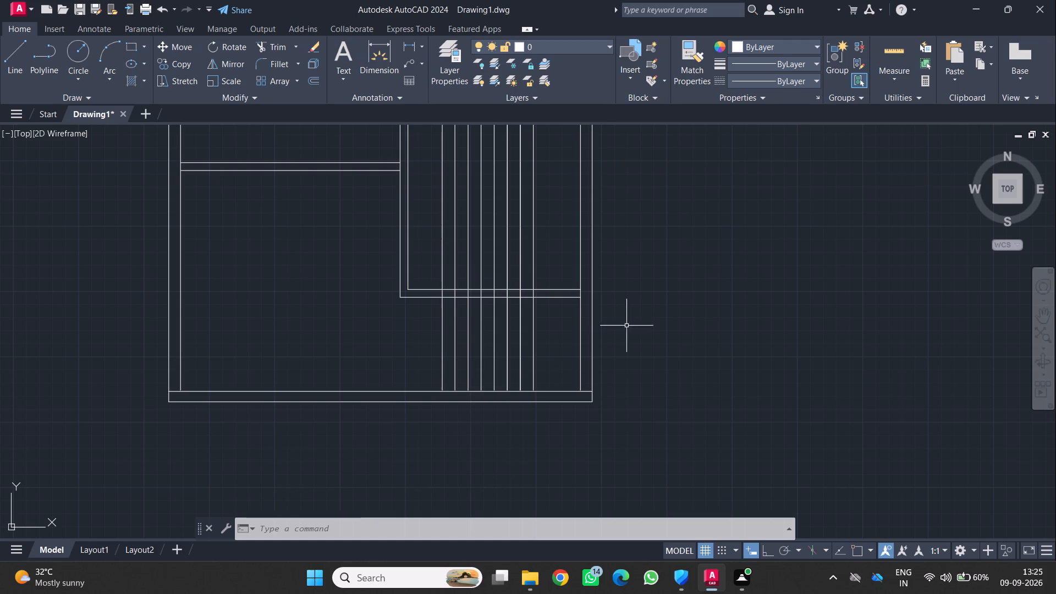
Offset the leftmost line of the stair row by 10" toward the plan's left side, using the Through option.
scroll(569, 313, down, 4)
middle_drag(488, 222, 287, 556)
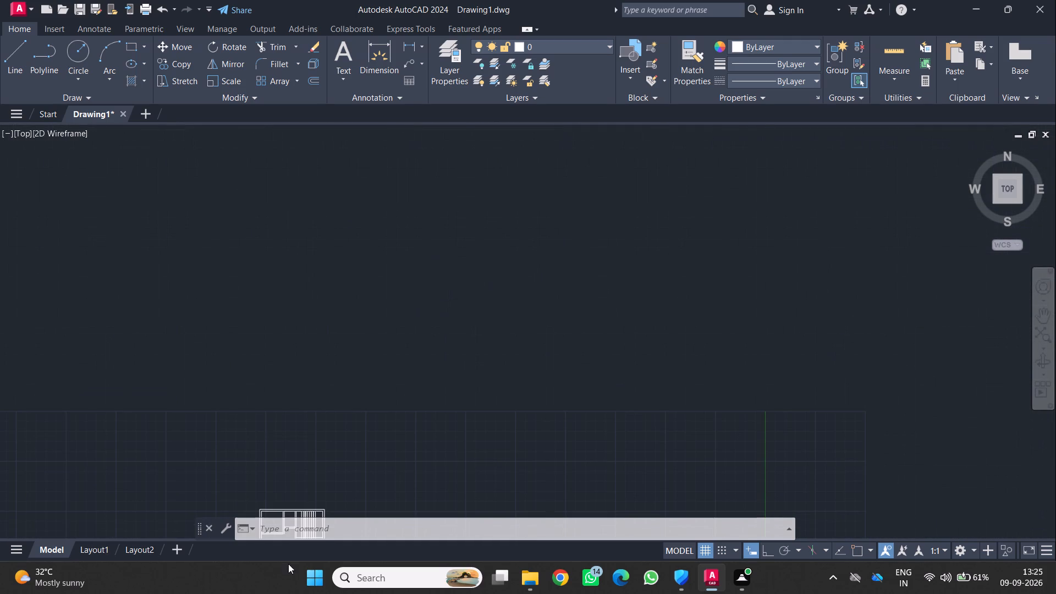
middle_drag(310, 550, 310, 485)
middle_drag(283, 444, 414, 294)
scroll(283, 444, up, 1)
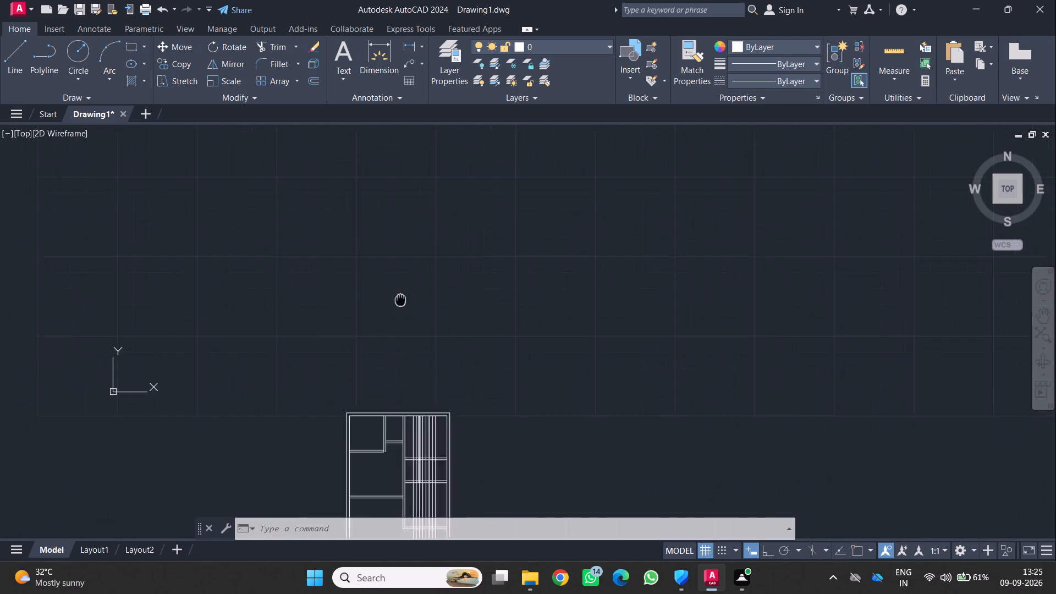
middle_drag(414, 294, 428, 282)
middle_drag(431, 450, 433, 418)
scroll(440, 434, up, 6)
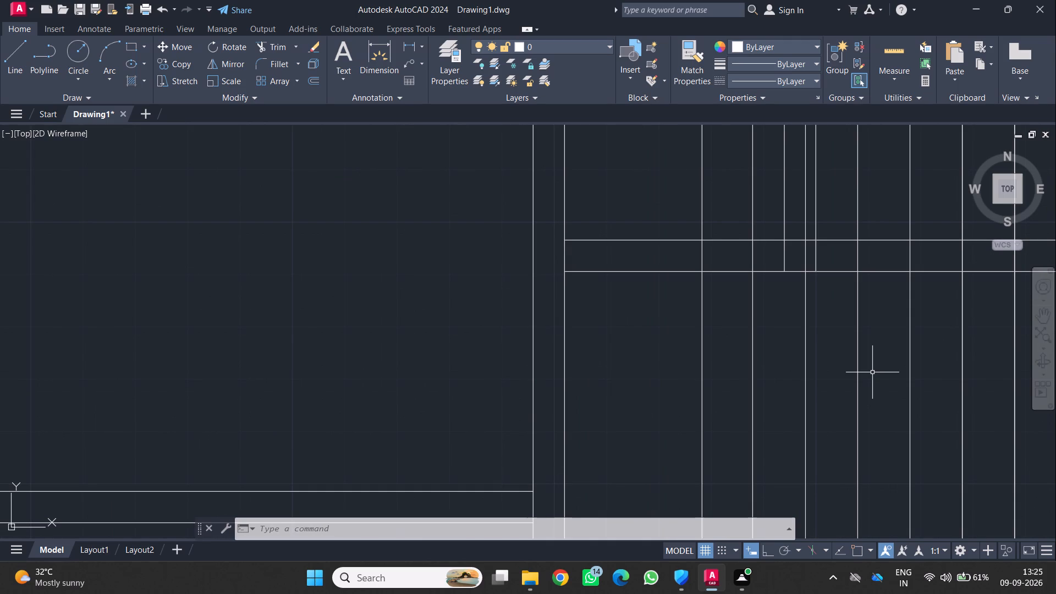
key(o)
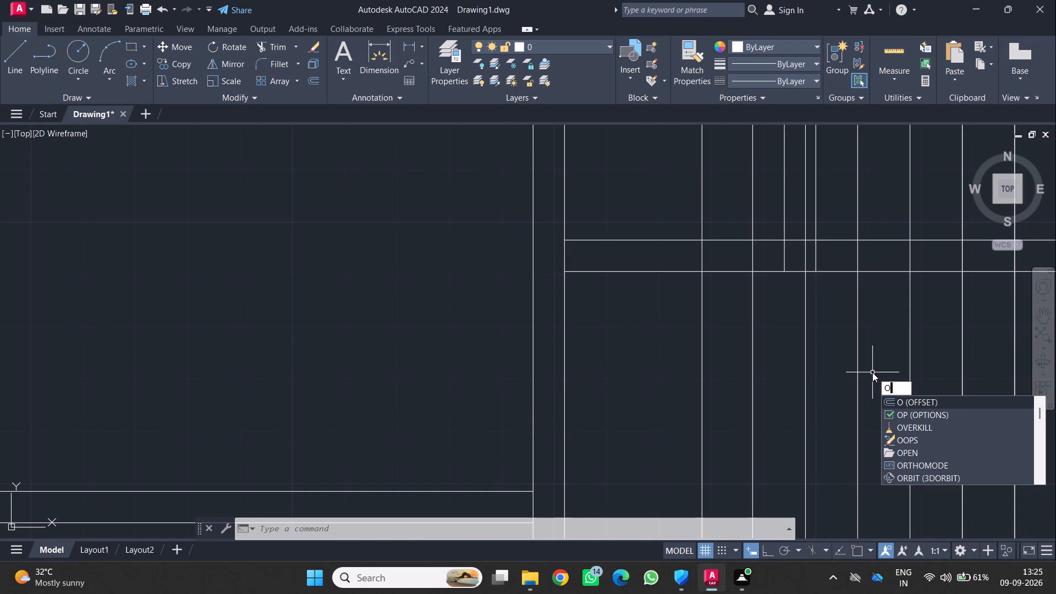
key(Return)
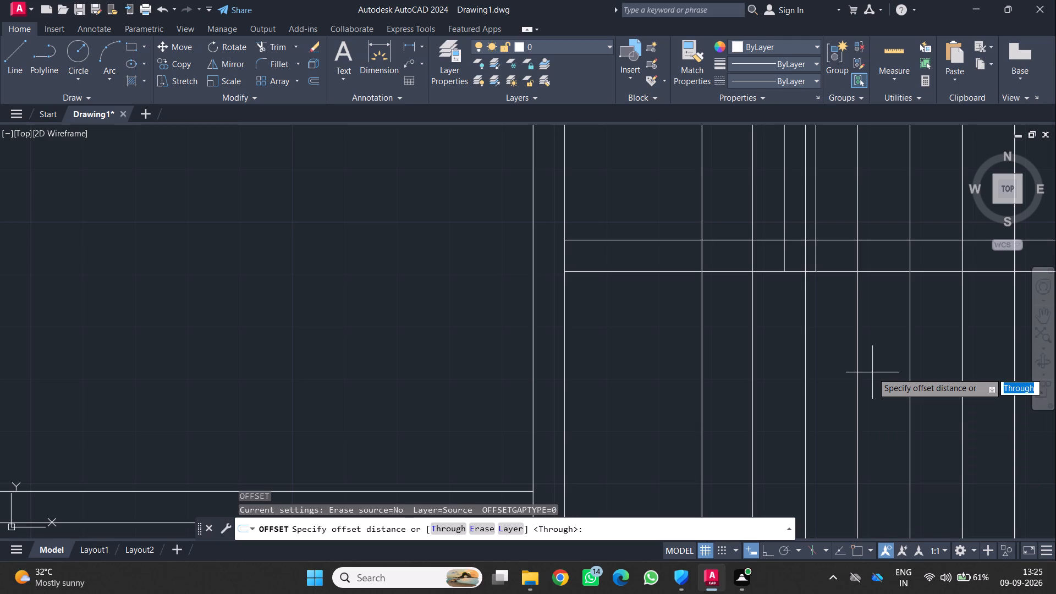
key(t)
key(Return)
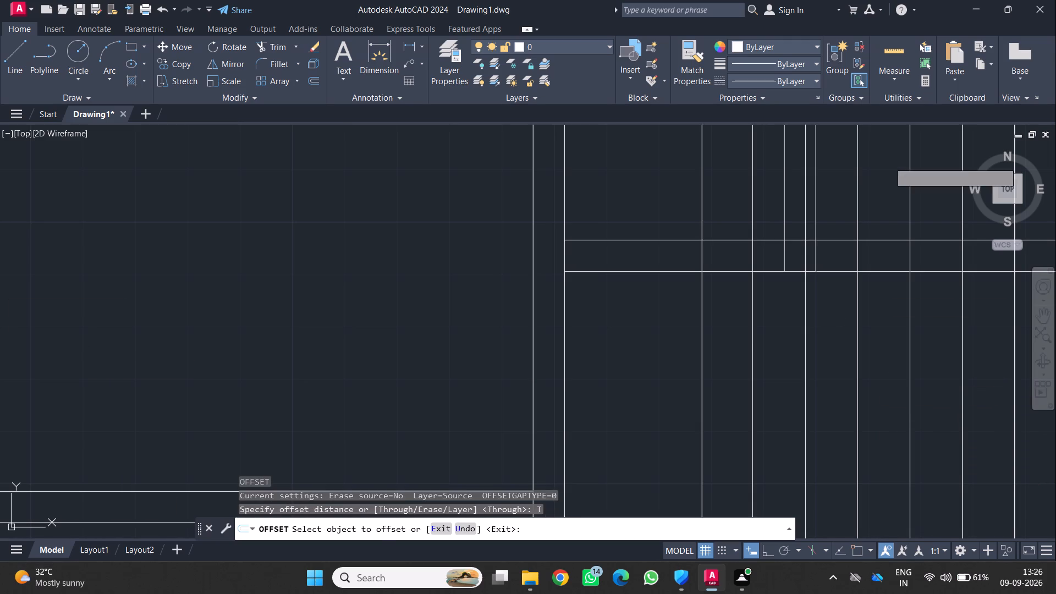
click(702, 338)
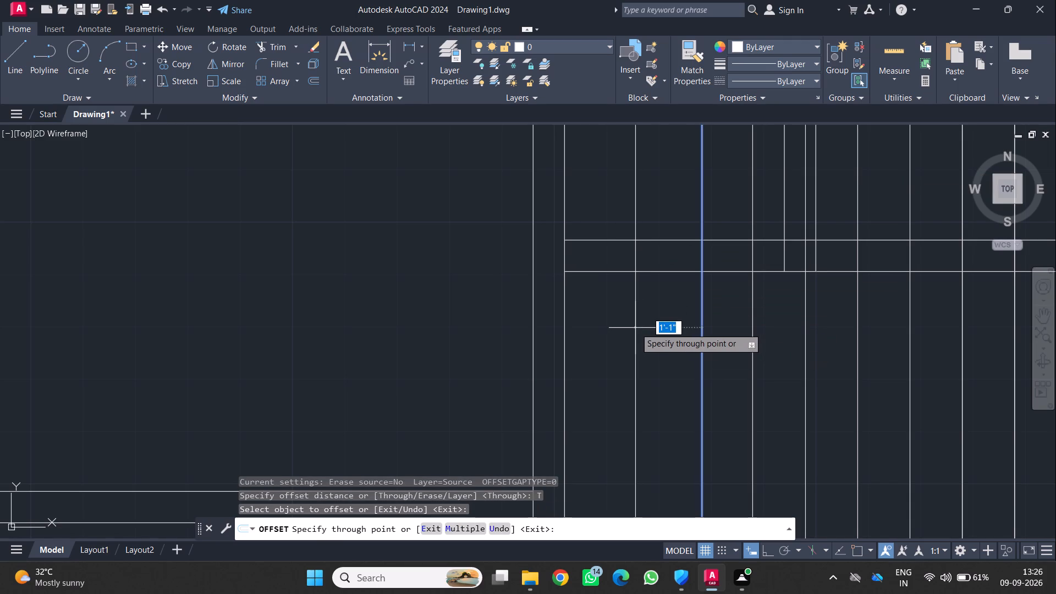
text(10)
key(shift+quotedbl)
key(Return)
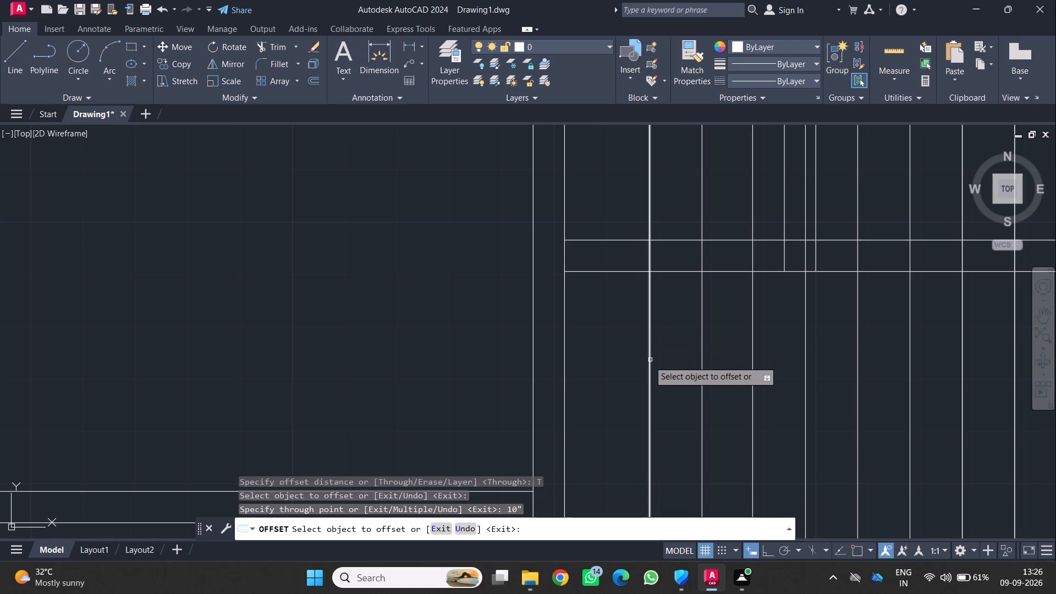
Offset the newest leftmost line of the row another 10" toward the neighbouring vertical partition.
click(649, 373)
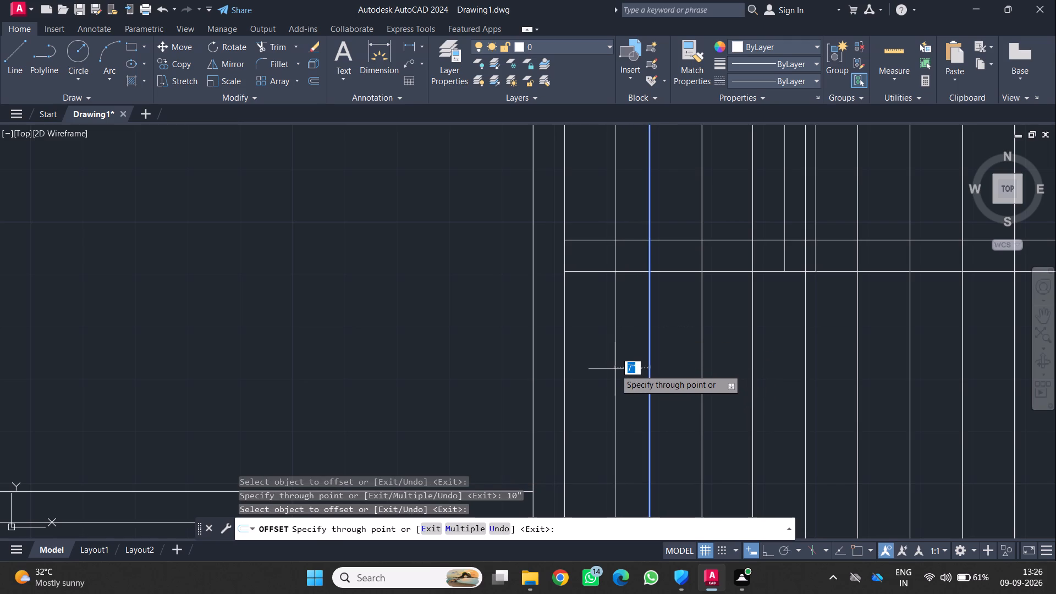
text(10)
key(shift+quotedbl)
key(Return)
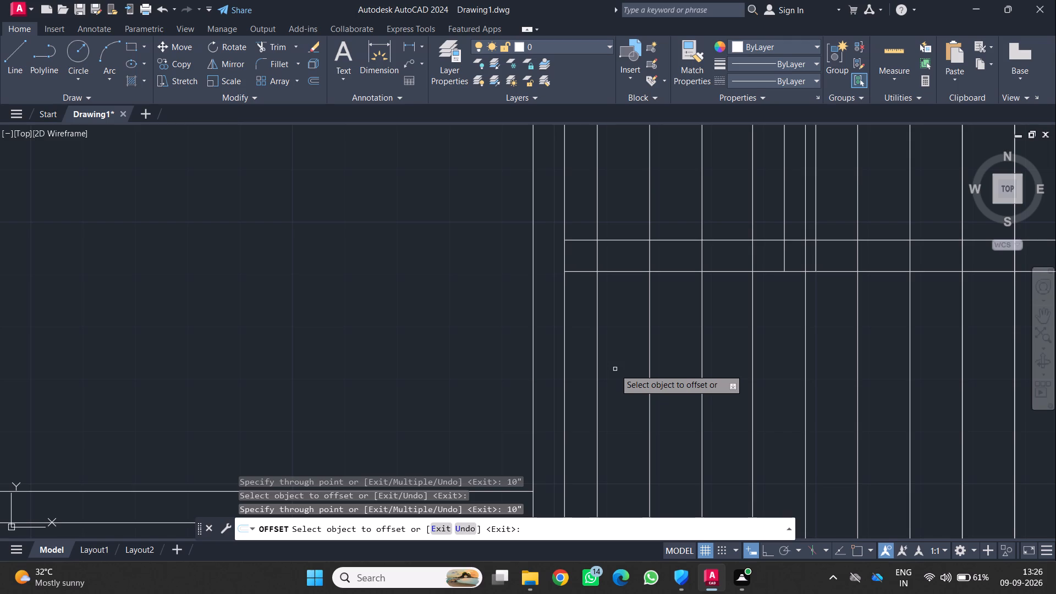
scroll(0, 377, up, 1)
scroll(404, 183, down, 4)
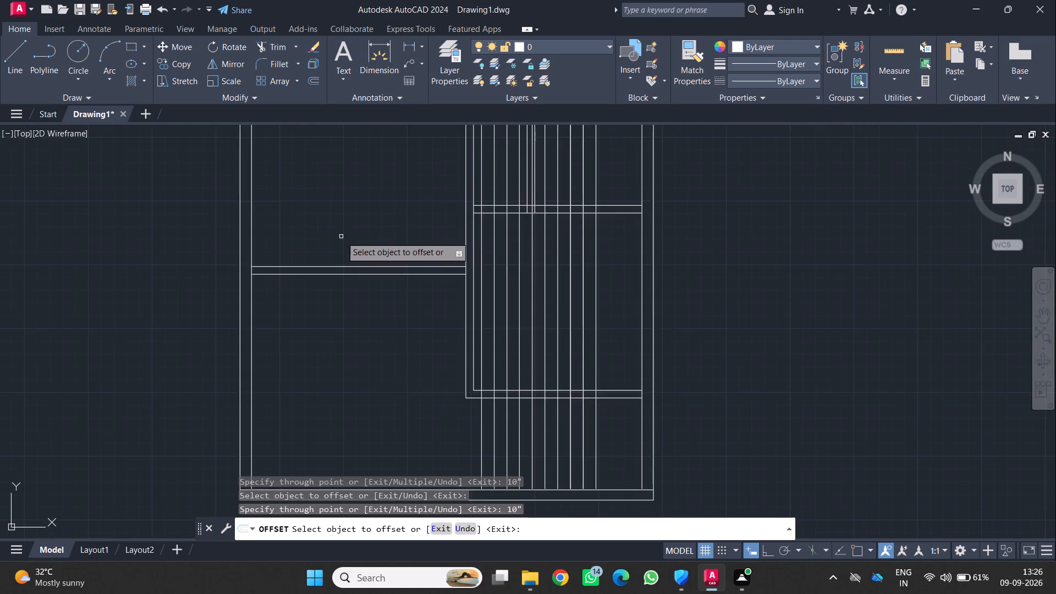
scroll(341, 237, down, 1)
middle_click(653, 293)
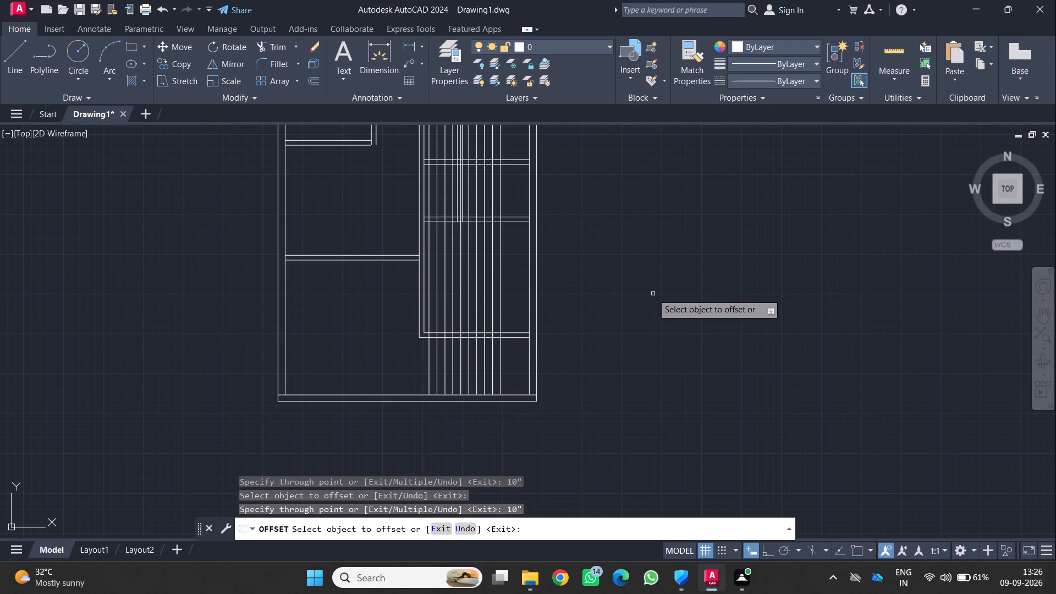
key(Escape)
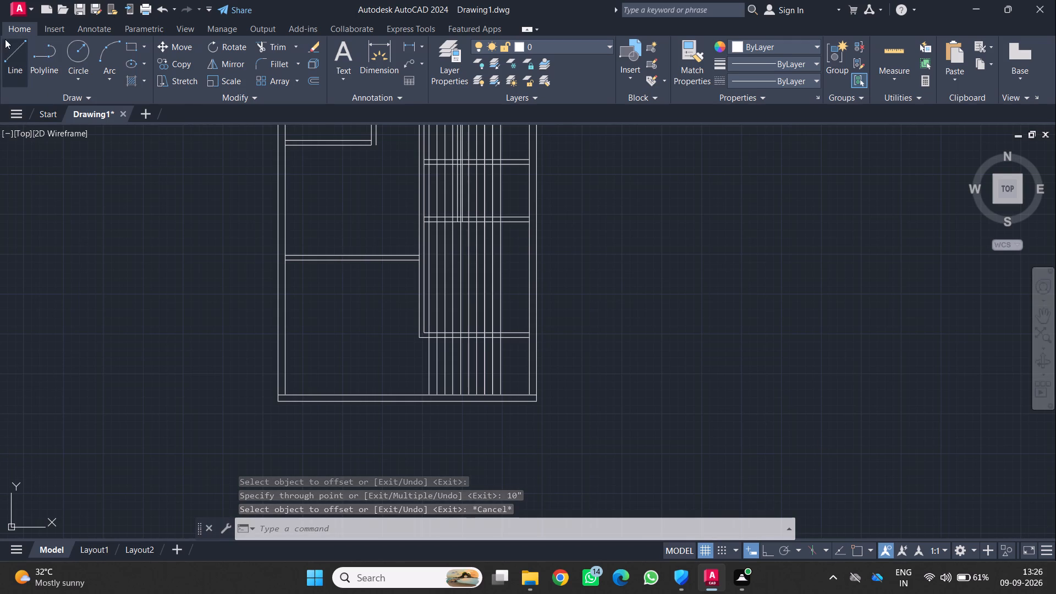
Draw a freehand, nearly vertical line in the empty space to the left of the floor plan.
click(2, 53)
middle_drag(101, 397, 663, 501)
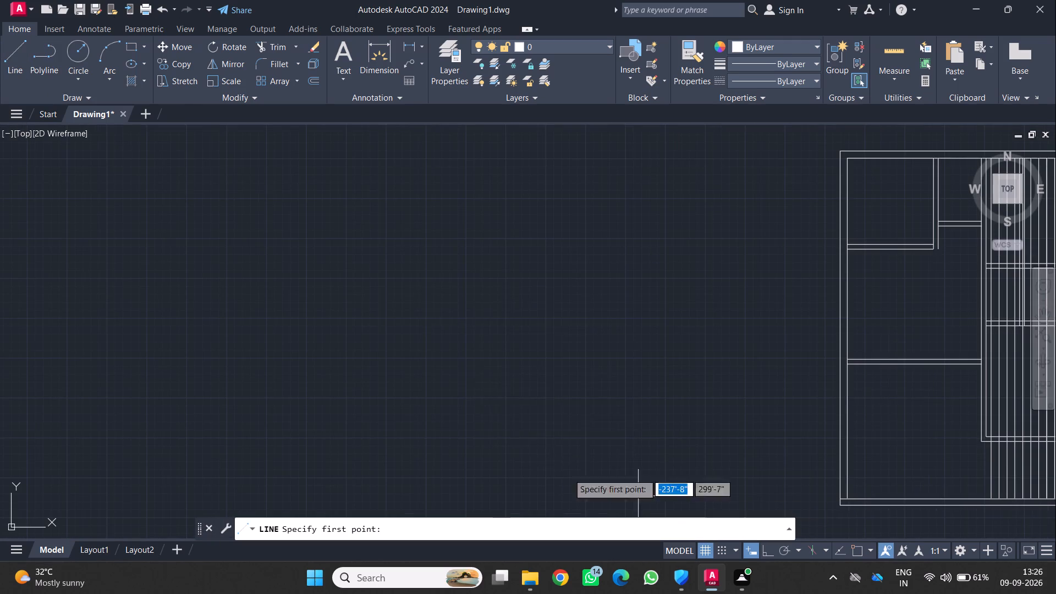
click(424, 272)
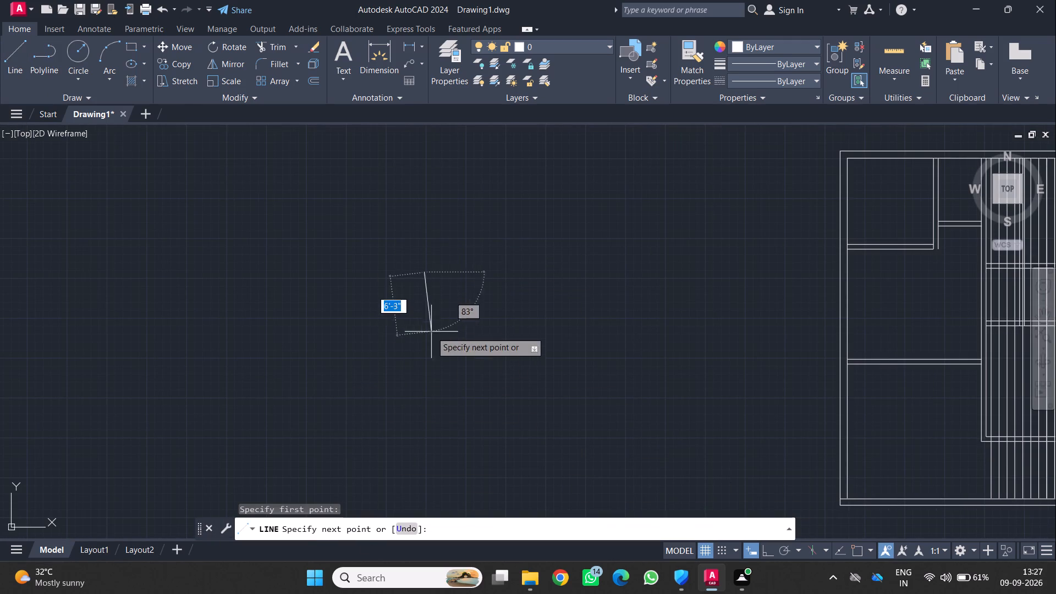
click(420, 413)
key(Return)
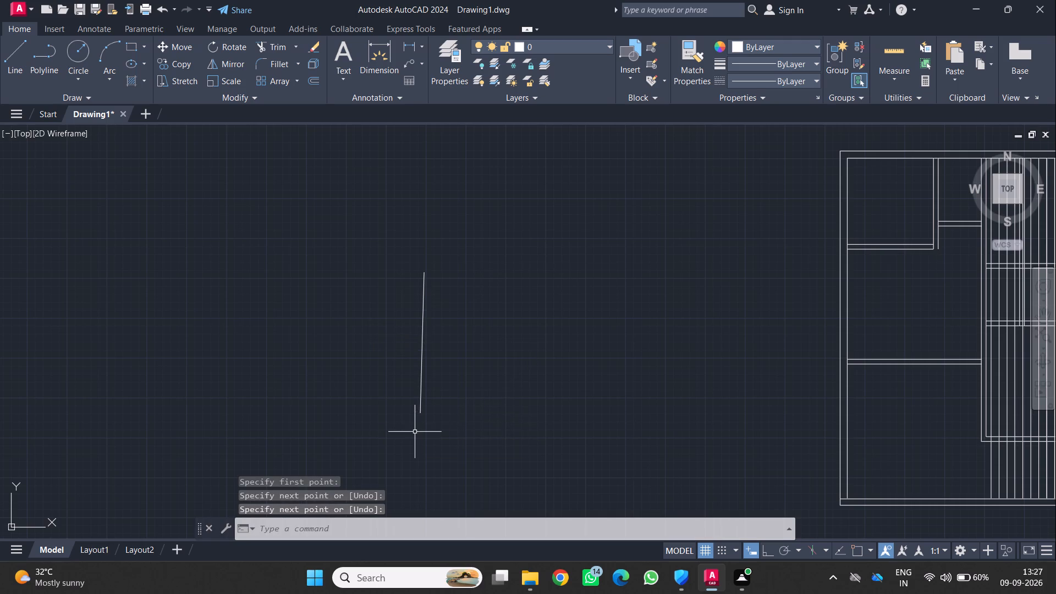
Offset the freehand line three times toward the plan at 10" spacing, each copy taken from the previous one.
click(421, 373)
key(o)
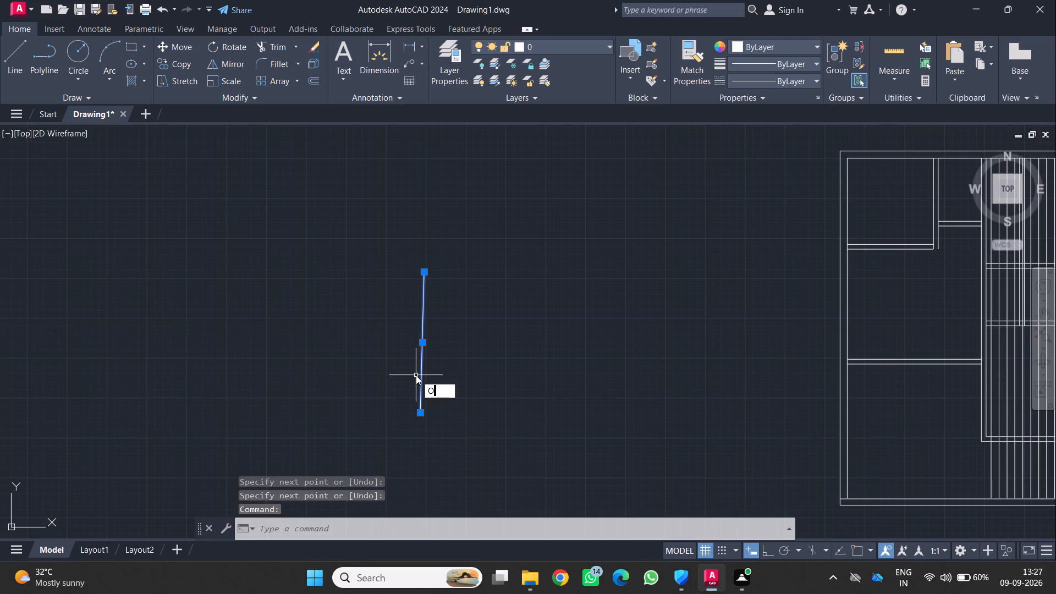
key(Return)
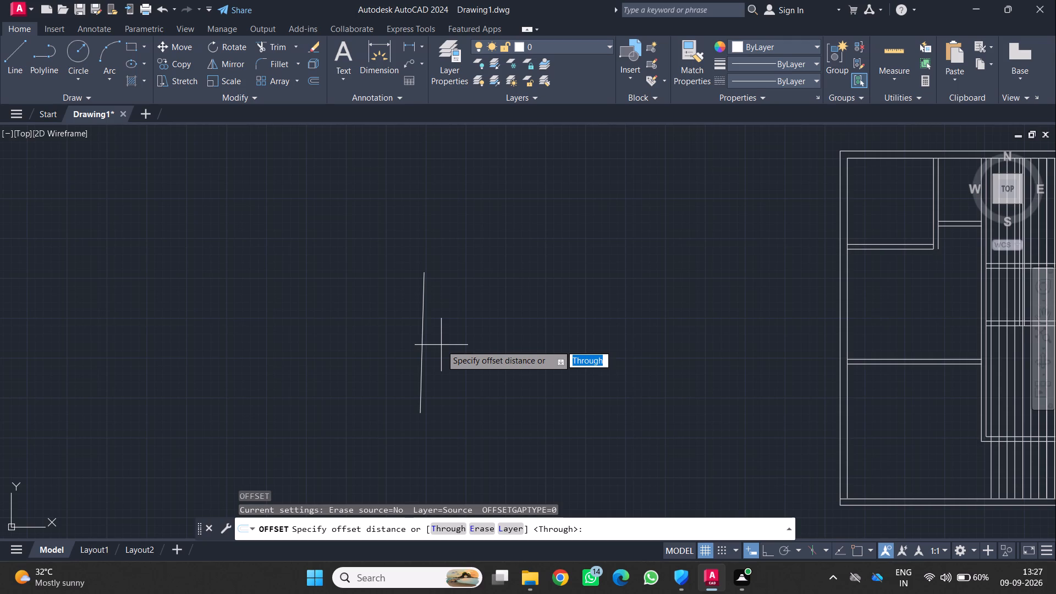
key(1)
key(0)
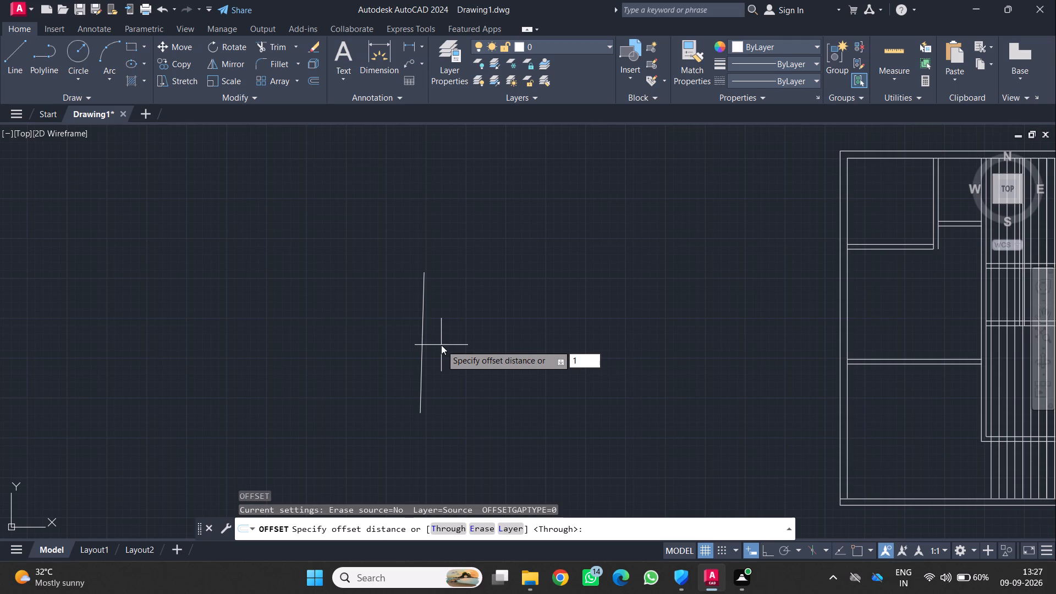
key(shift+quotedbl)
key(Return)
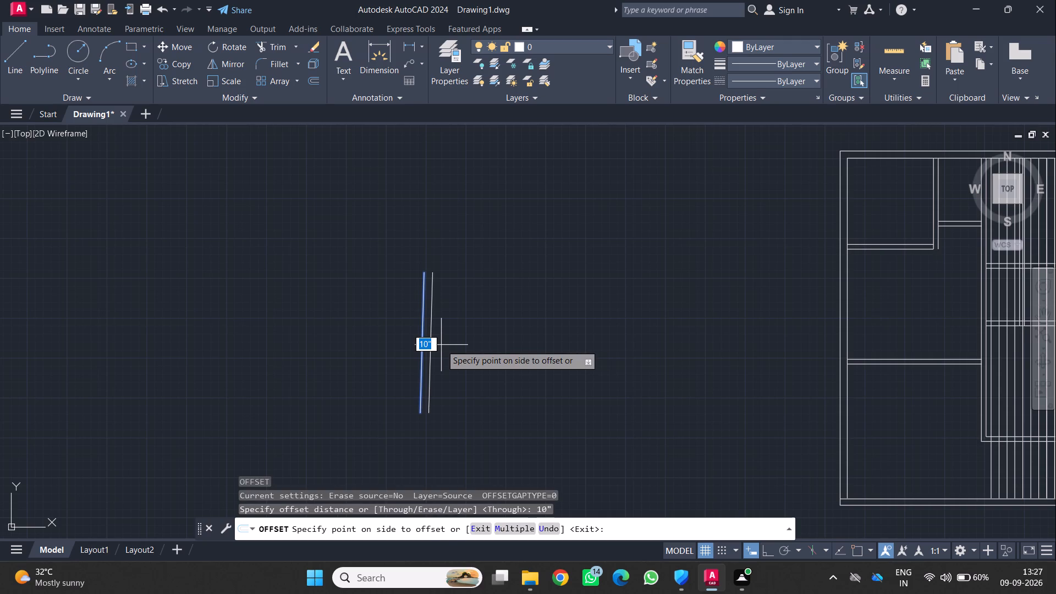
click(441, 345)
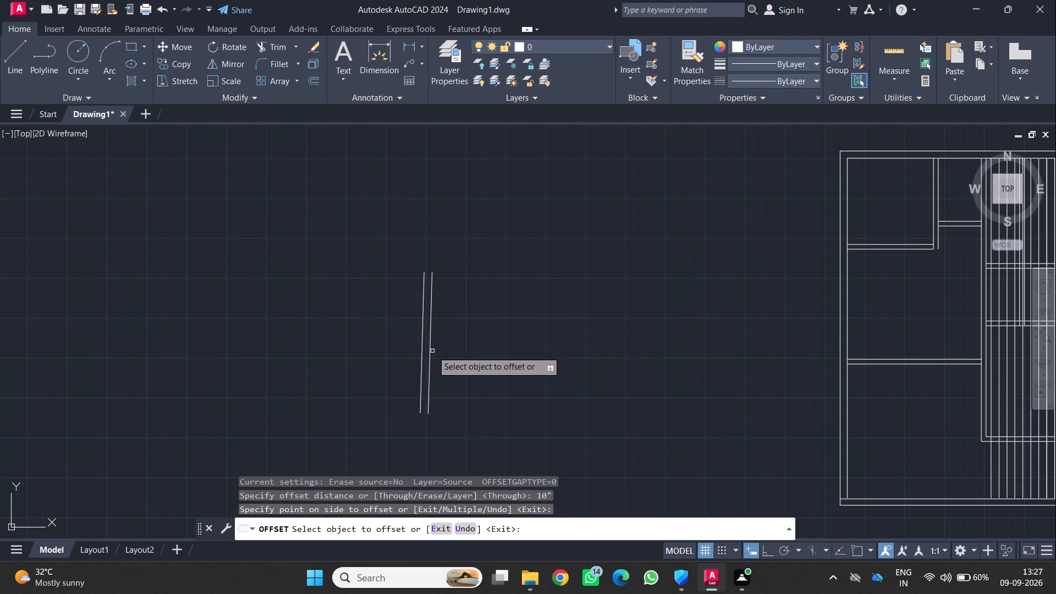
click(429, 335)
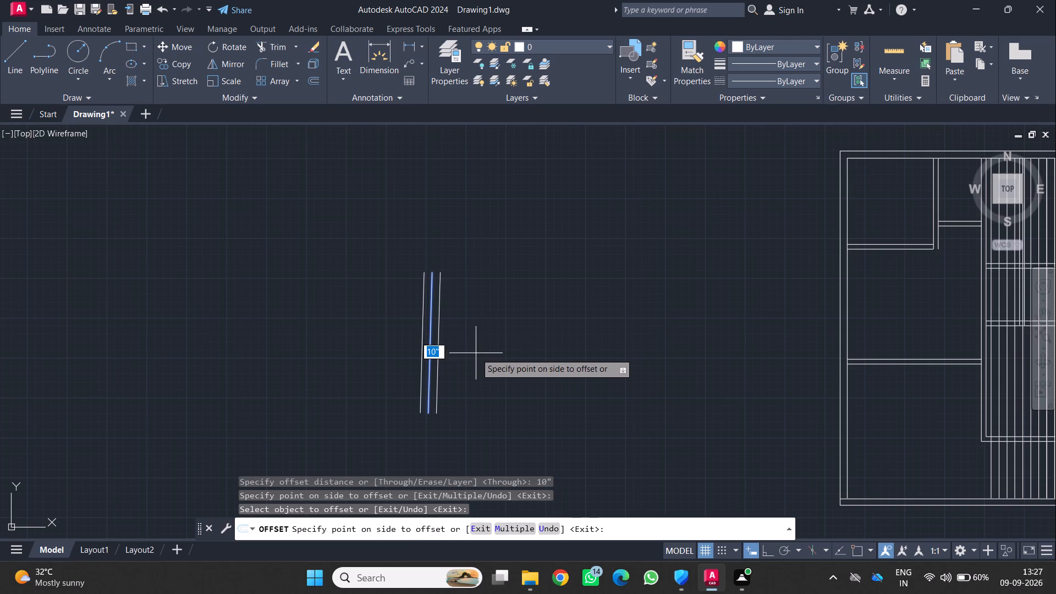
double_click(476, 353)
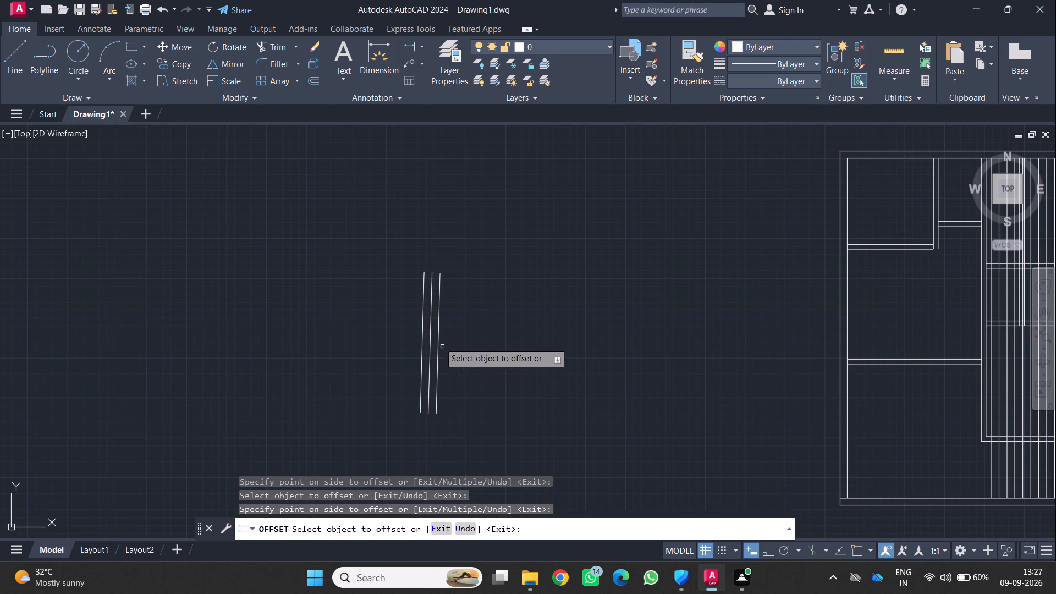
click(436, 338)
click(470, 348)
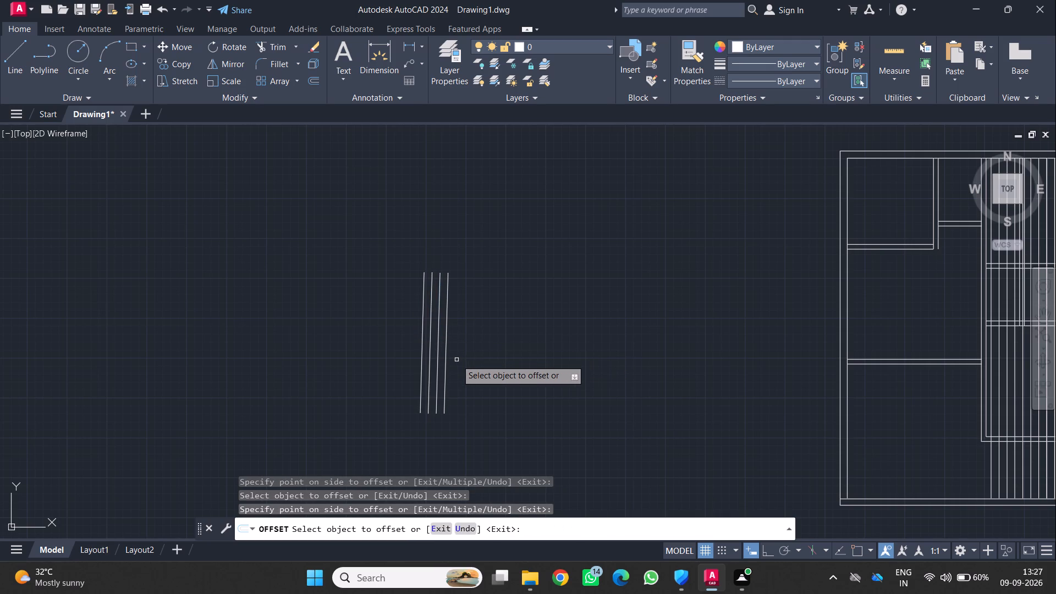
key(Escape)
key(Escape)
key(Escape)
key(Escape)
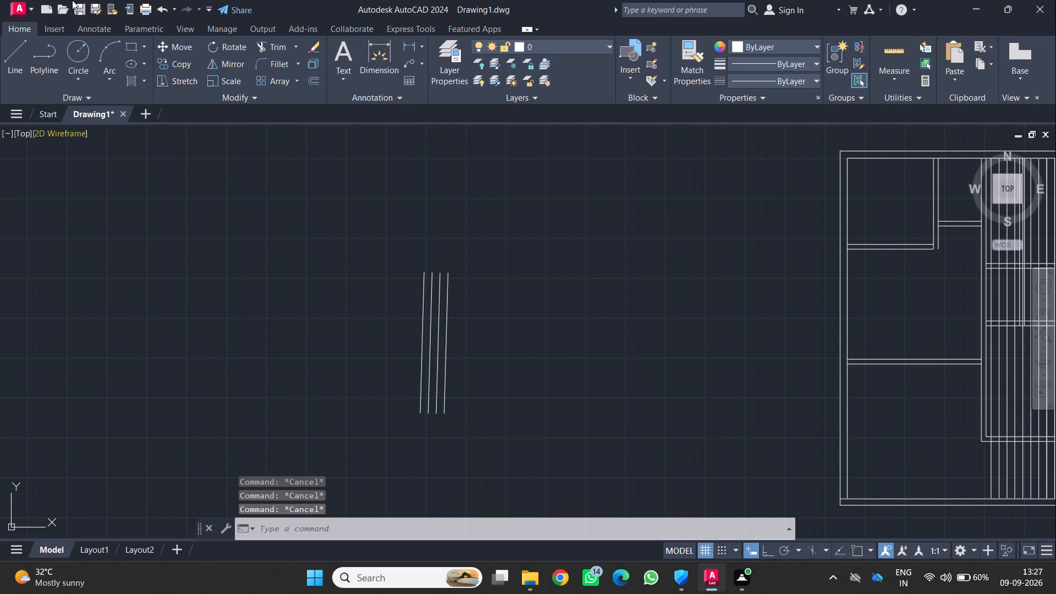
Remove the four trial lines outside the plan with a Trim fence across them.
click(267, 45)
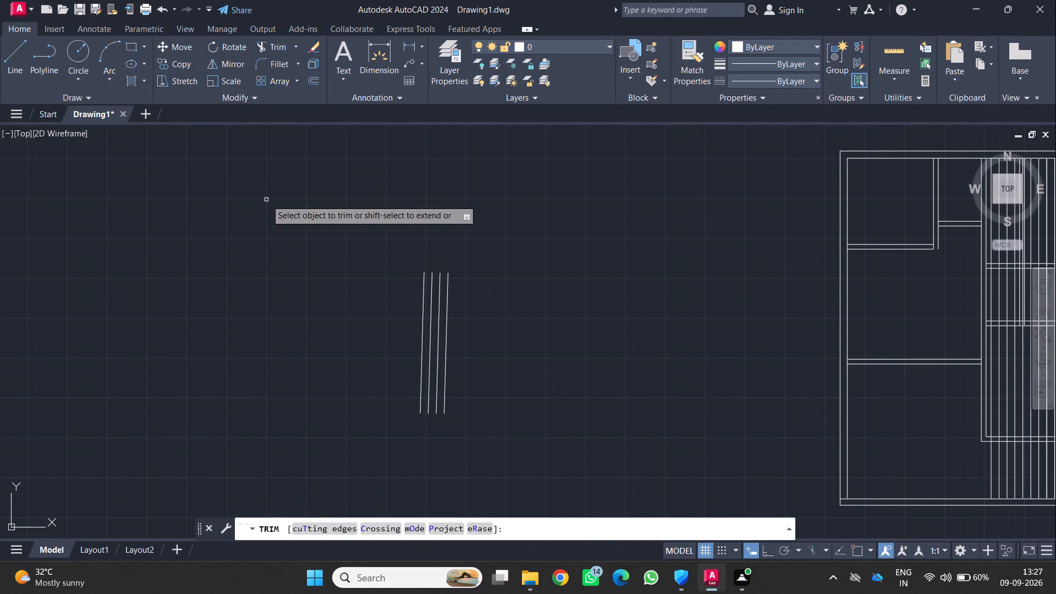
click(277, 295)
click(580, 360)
Trim the row of vertical lines inside the lower right-hand room, between its two horizontal partitions, using a fence.
scroll(481, 329, down, 2)
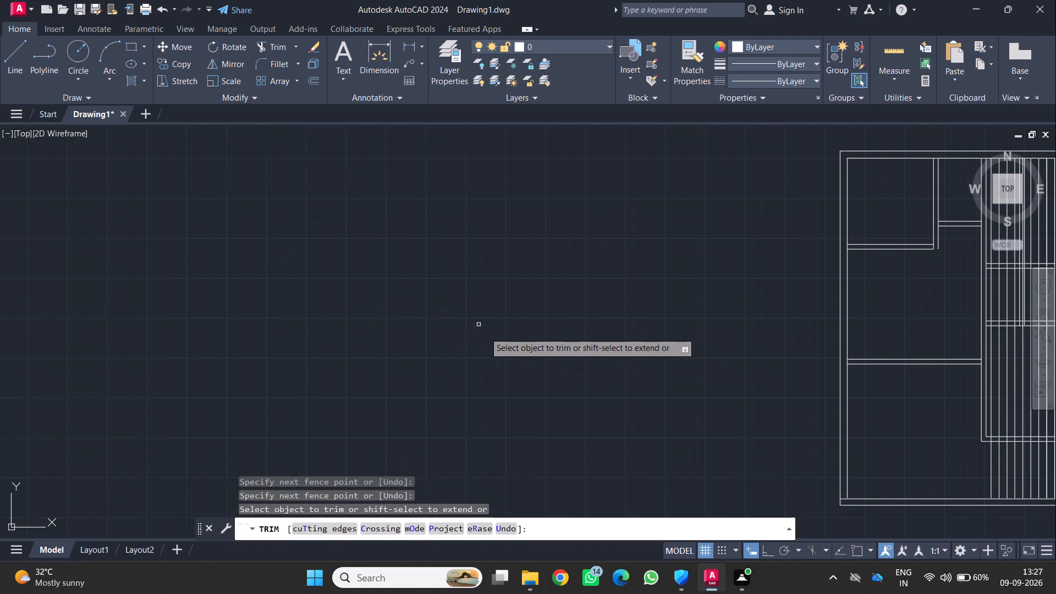
middle_drag(490, 337, 424, 355)
scroll(425, 342, up, 1)
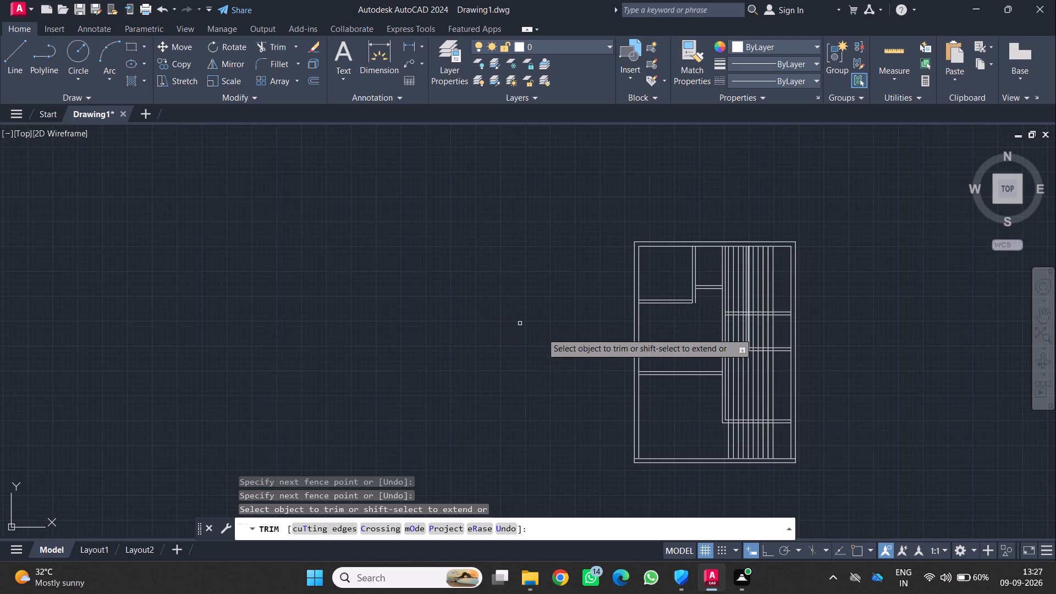
scroll(531, 334, up, 1)
middle_drag(530, 334, 119, 120)
scroll(303, 246, up, 1)
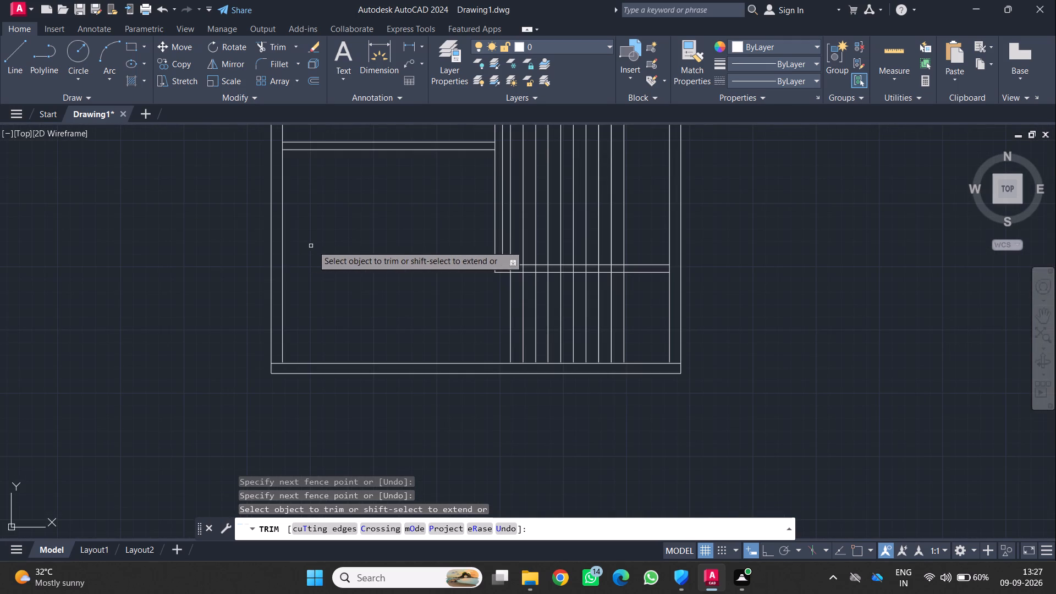
middle_drag(411, 285, 342, 345)
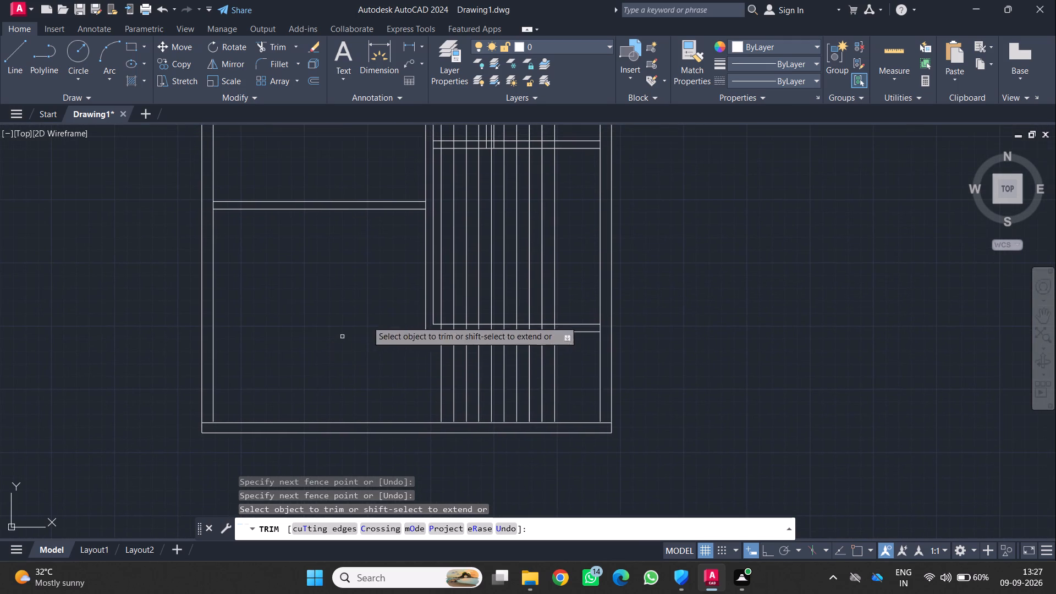
click(263, 43)
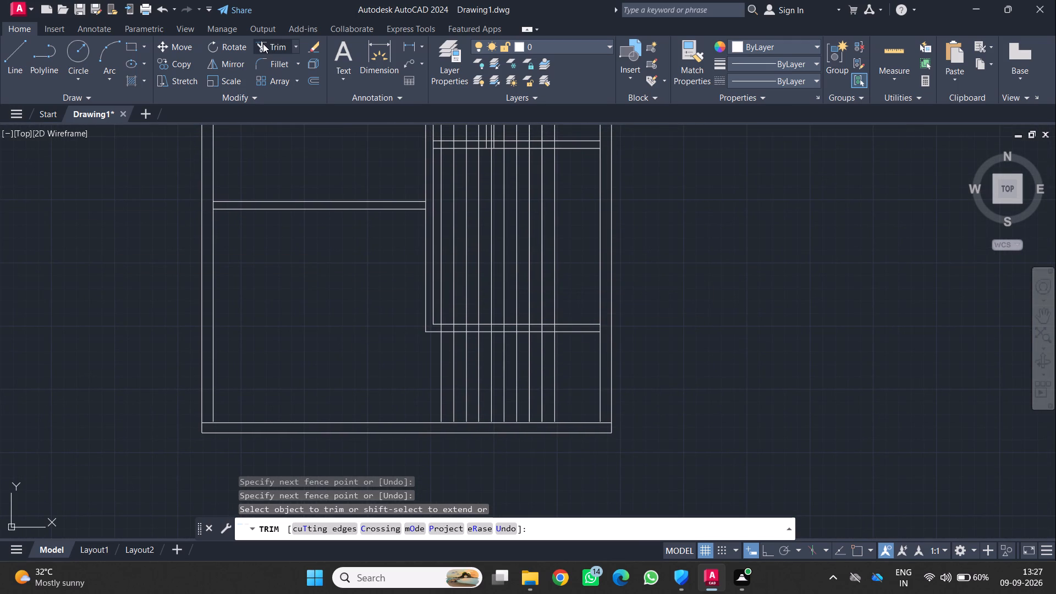
click(566, 267)
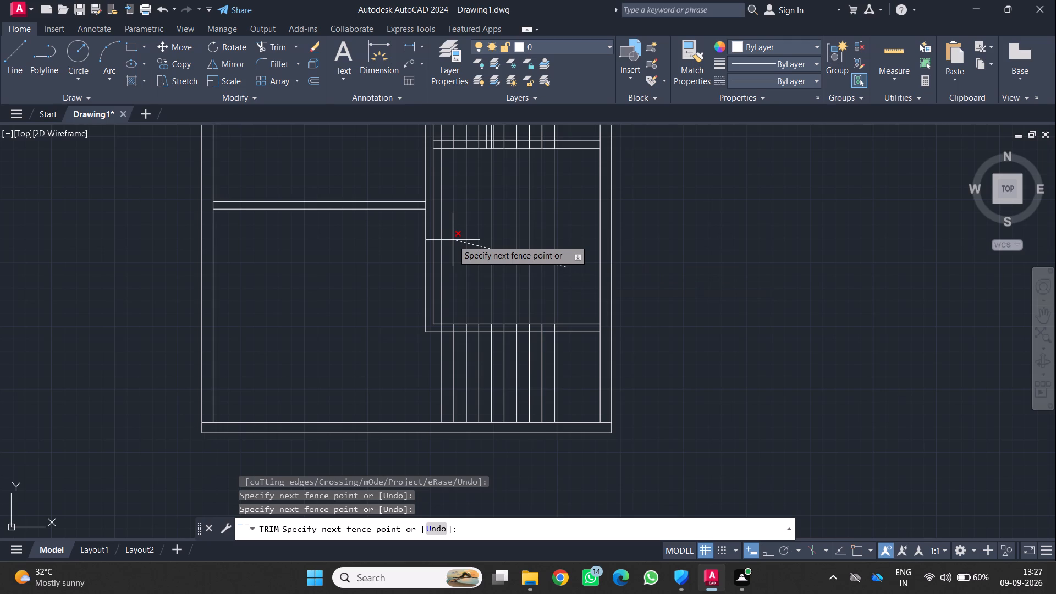
click(437, 267)
scroll(486, 313, up, 1)
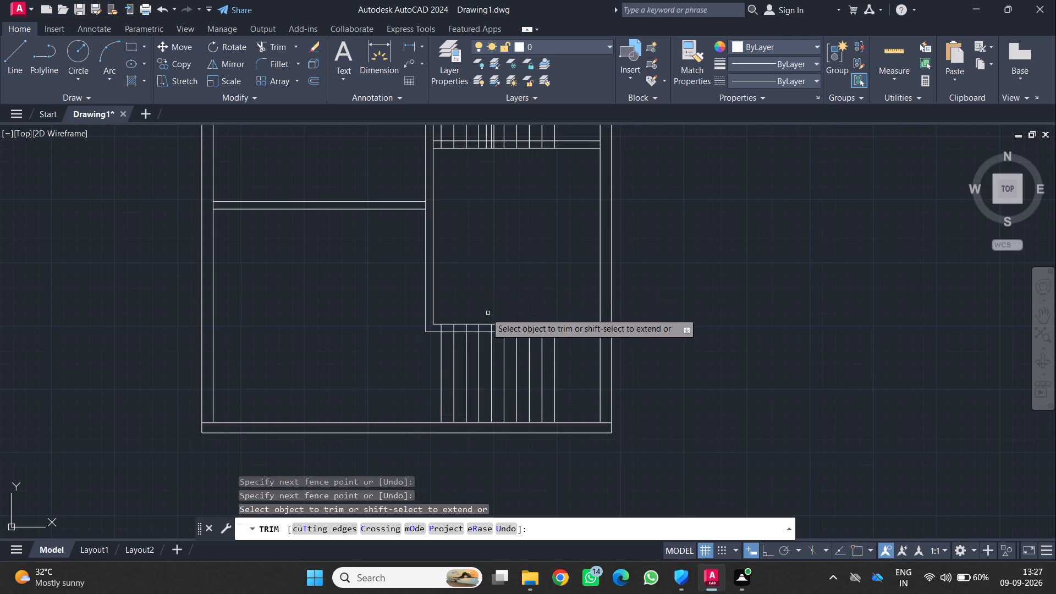
Trim the stair line pieces lying inside the horizontal partition directly above the bottom stair area, using a fence.
scroll(486, 313, up, 2)
click(271, 371)
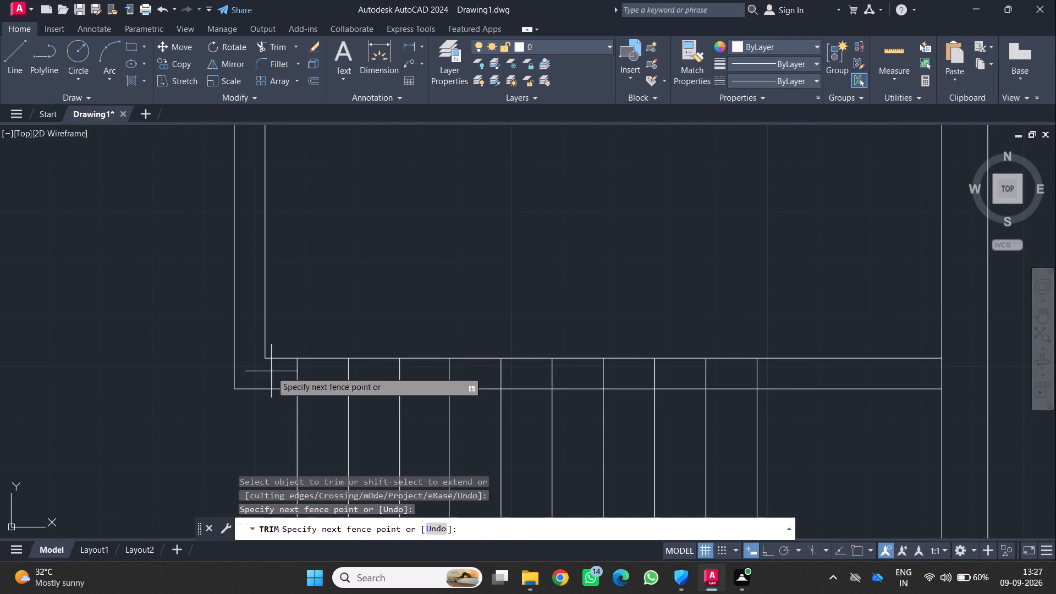
click(776, 380)
Trim all the vertical stair lines out of the top right-hand room with fences across them.
scroll(773, 378, down, 3)
middle_drag(736, 201, 737, 202)
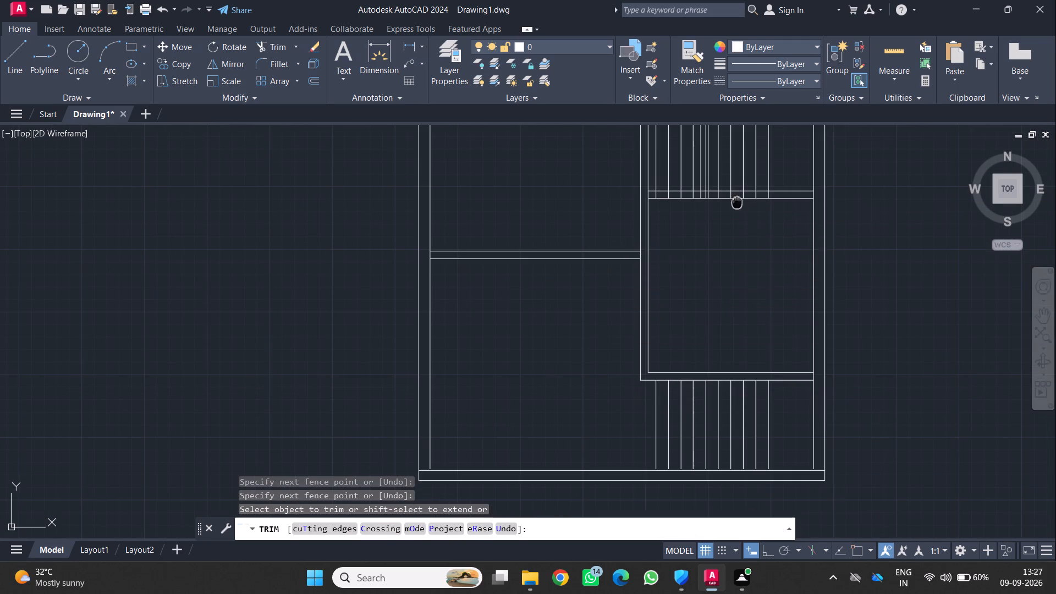
middle_drag(737, 202, 598, 458)
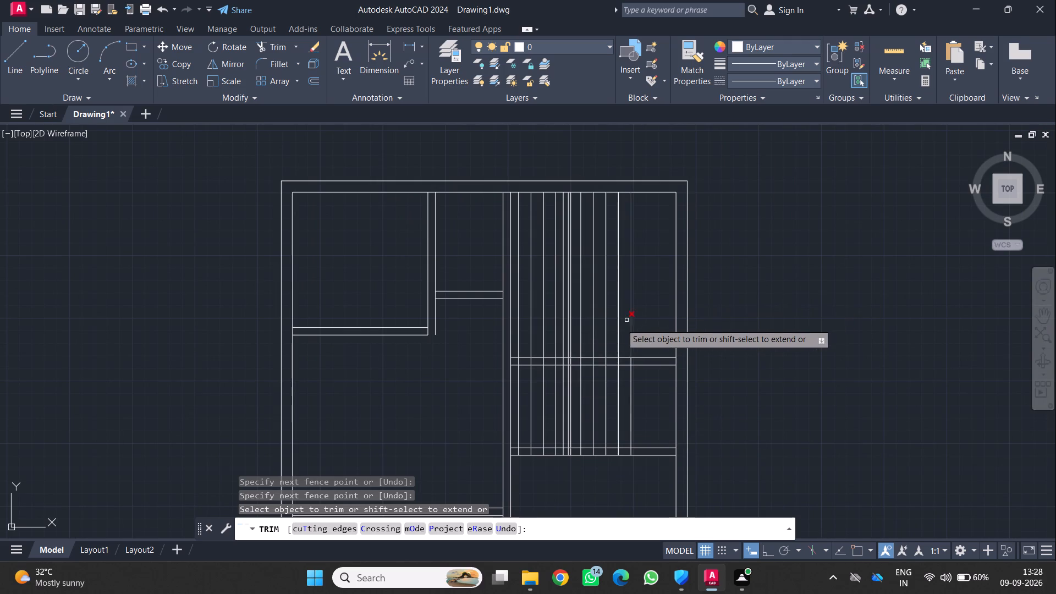
scroll(646, 292, up, 1)
click(646, 292)
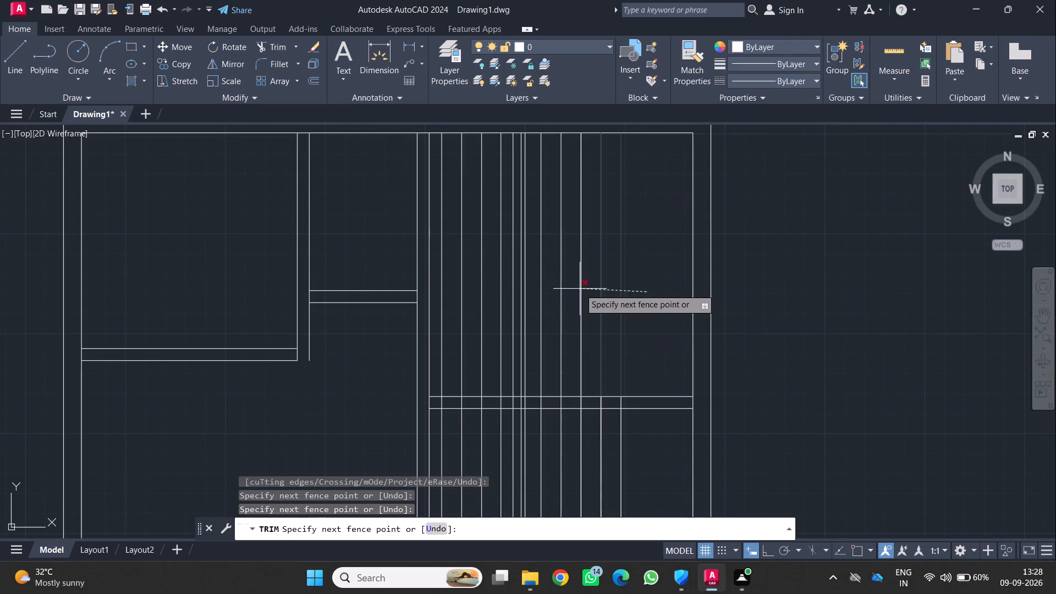
click(535, 282)
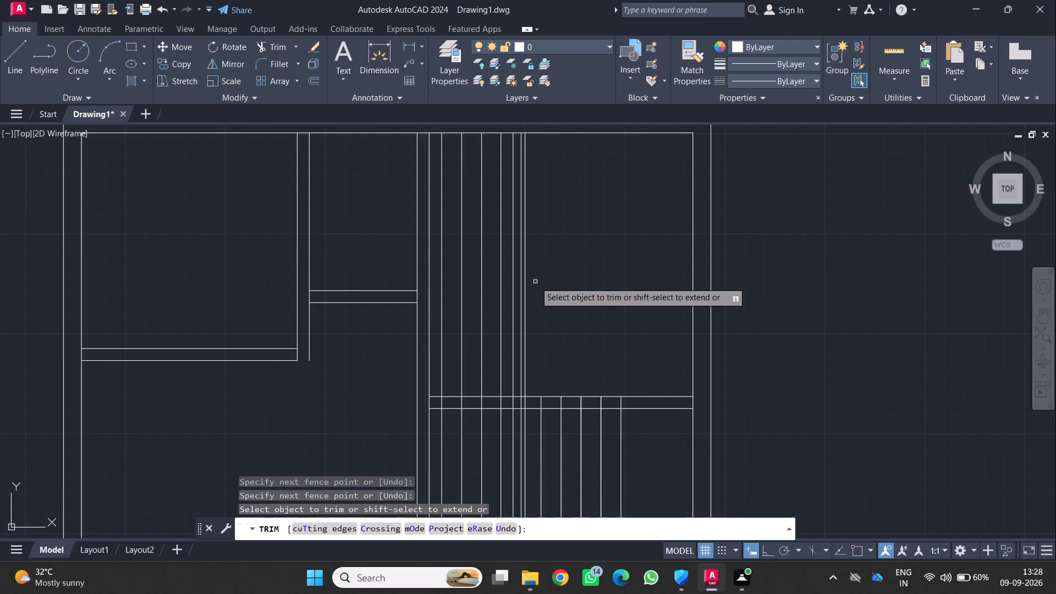
scroll(535, 282, down, 2)
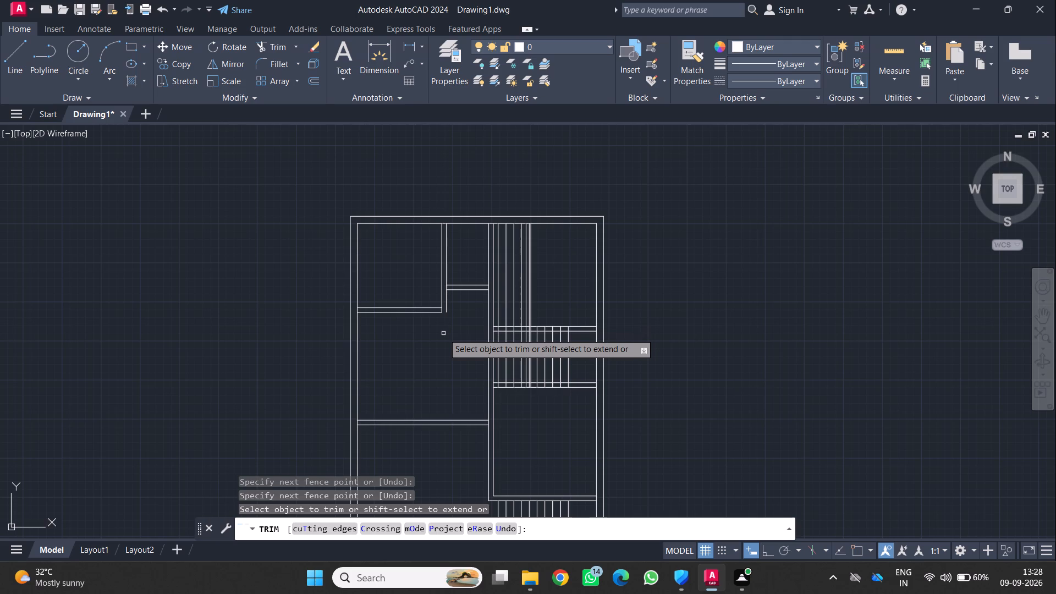
click(559, 265)
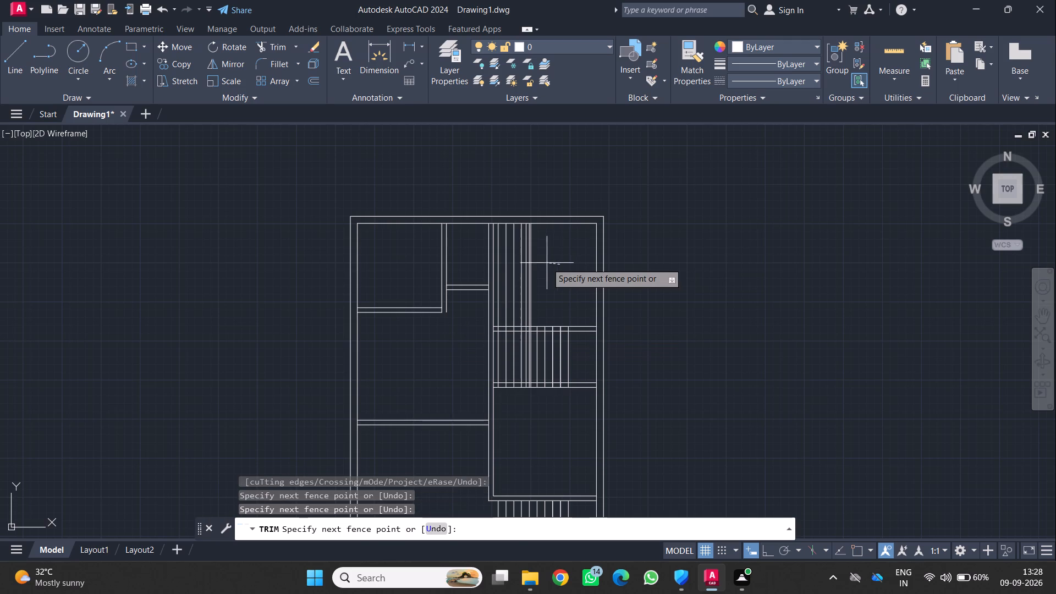
click(498, 266)
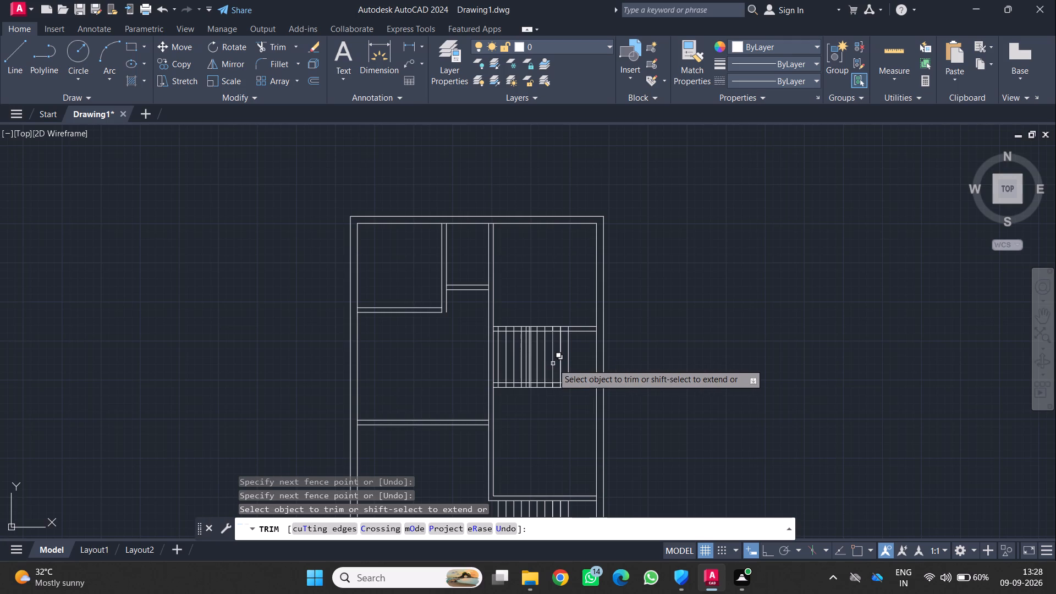
Trim the vertical stair lines between the middle right-hand room's two horizontal partitions, keeping only the closely spaced pair of partition lines.
scroll(552, 359, up, 2)
click(586, 362)
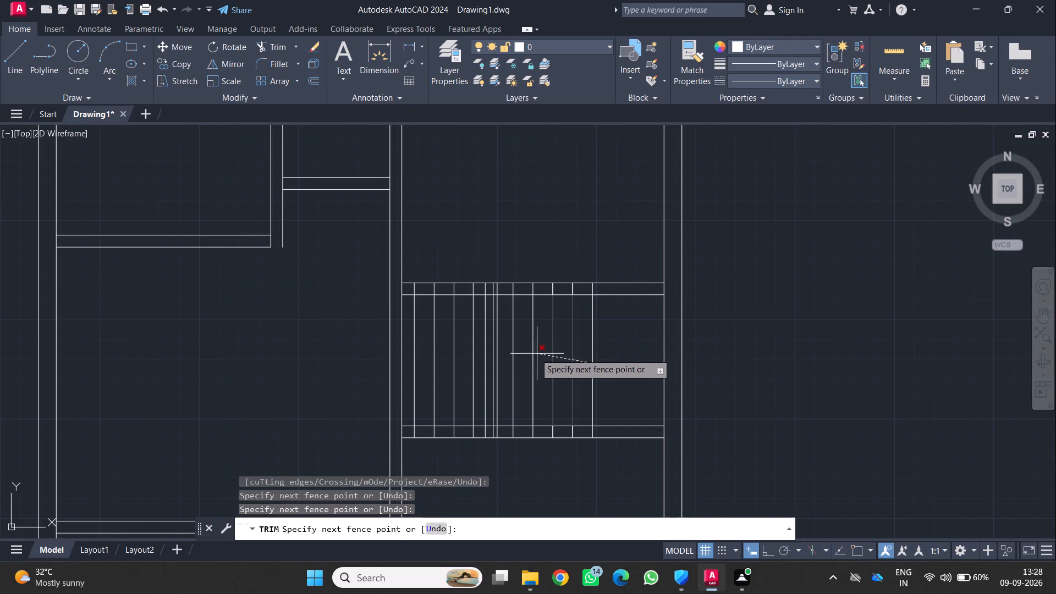
click(507, 355)
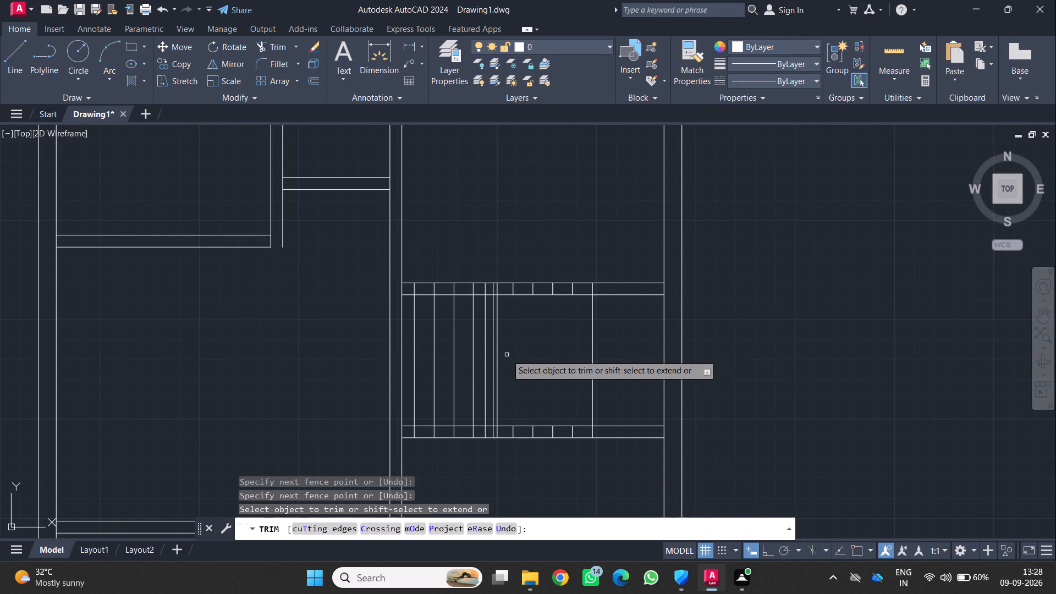
drag(610, 357, 610, 346)
click(581, 338)
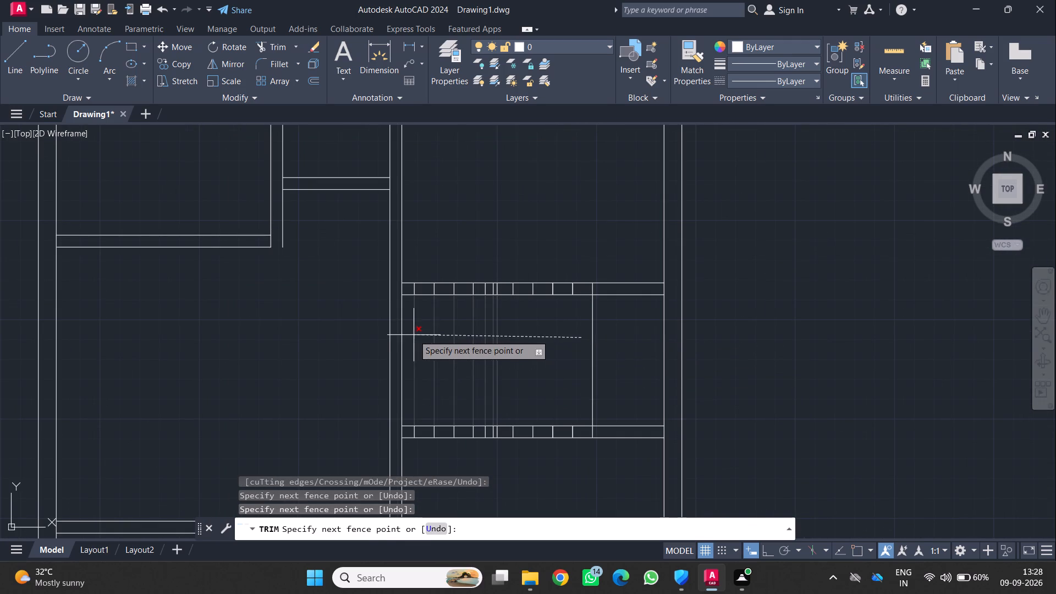
click(524, 333)
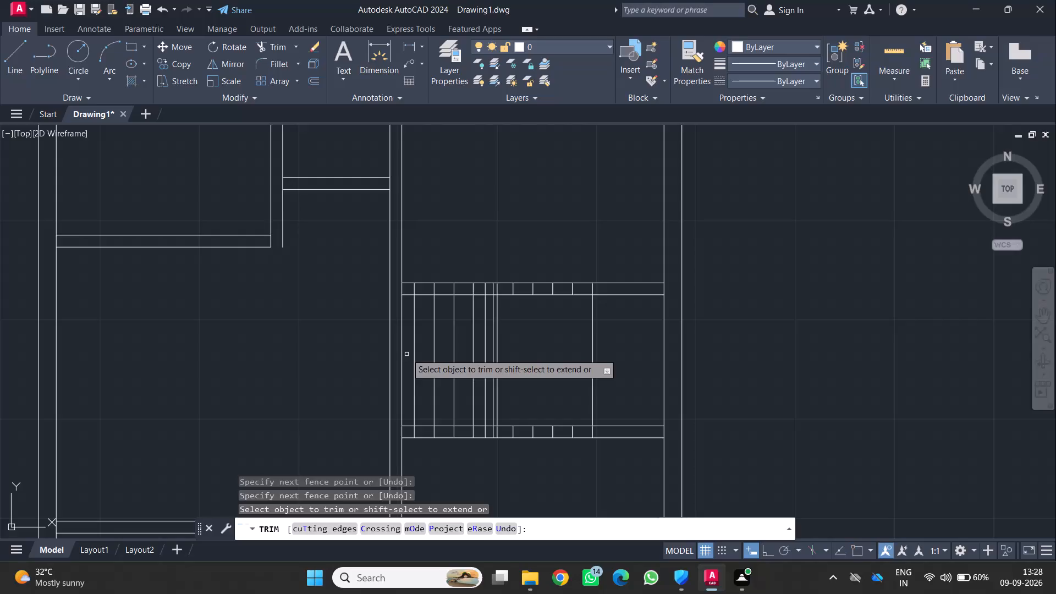
click(406, 354)
scroll(474, 368, up, 2)
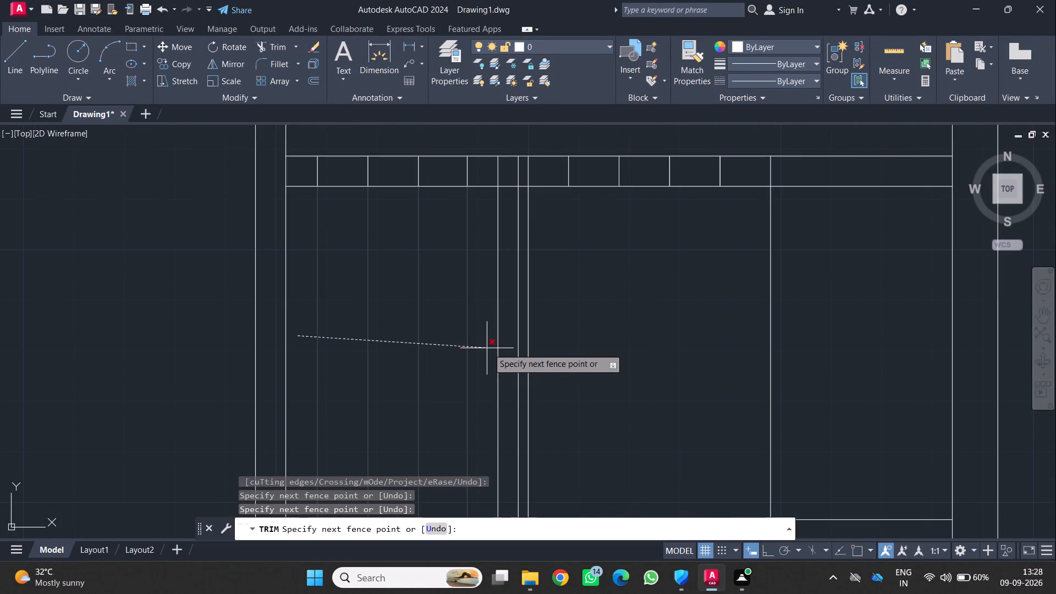
click(505, 358)
scroll(502, 357, down, 2)
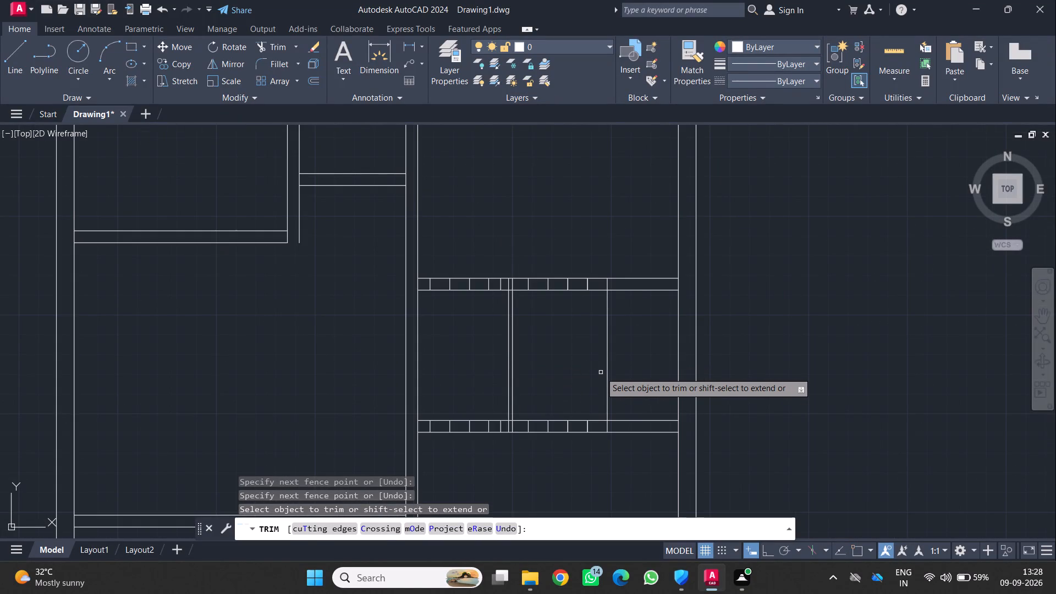
click(582, 372)
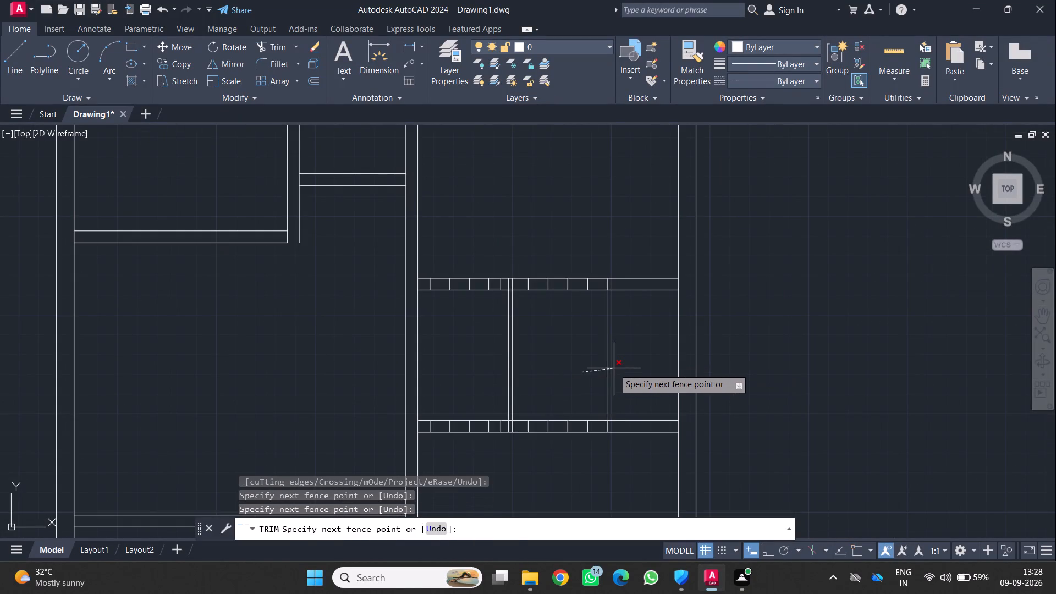
click(615, 369)
Trim the leftover line stubs inside the upper and lower horizontal partitions of the middle right-hand room, using fences.
scroll(614, 369, down, 2)
middle_drag(609, 367, 593, 340)
scroll(593, 340, up, 3)
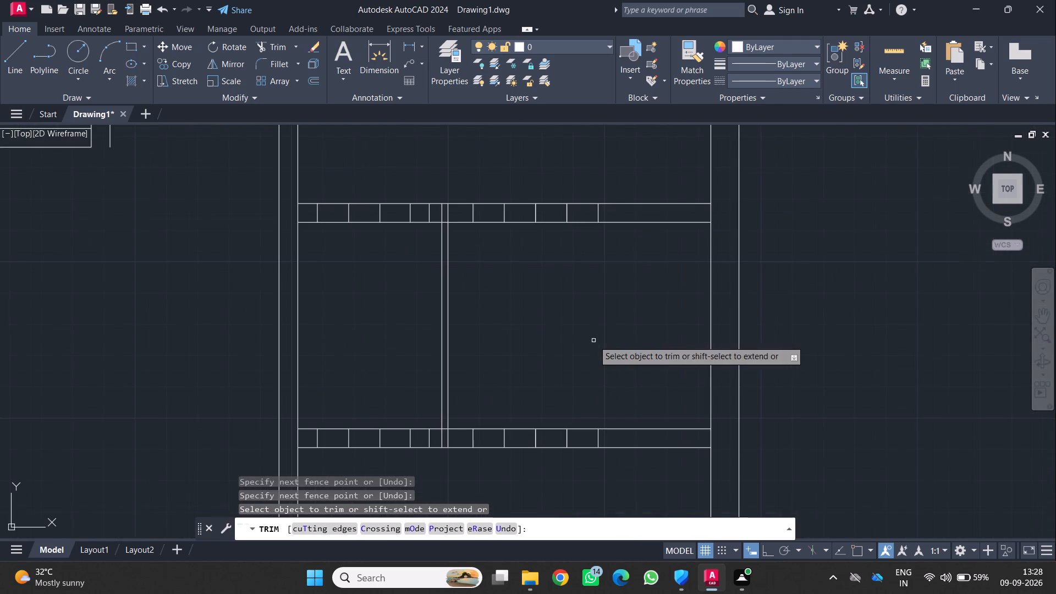
click(619, 210)
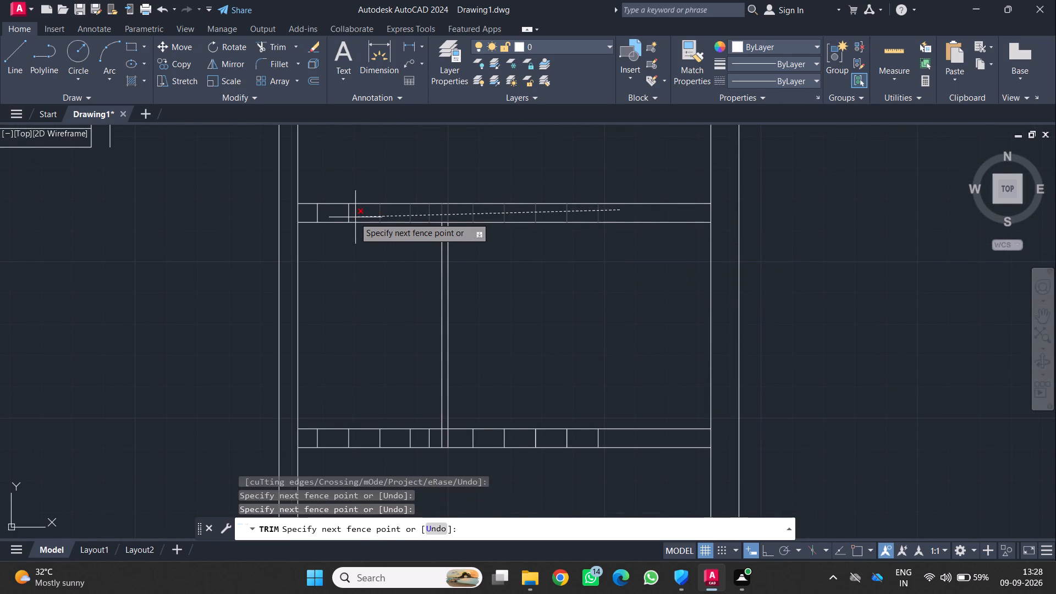
click(313, 210)
middle_drag(599, 396, 602, 382)
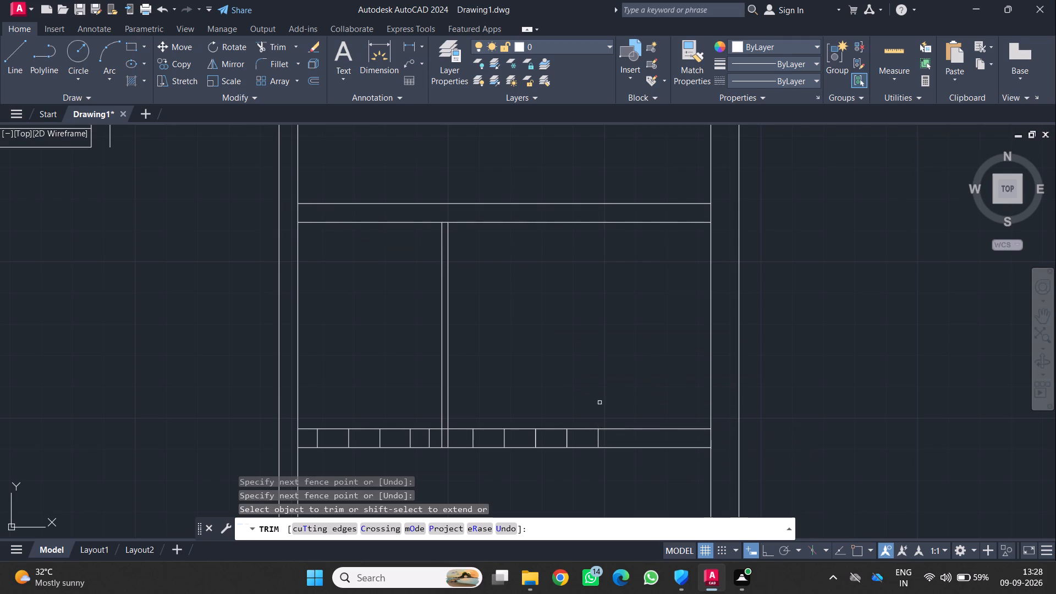
middle_drag(602, 382, 604, 290)
scroll(611, 372, up, 1)
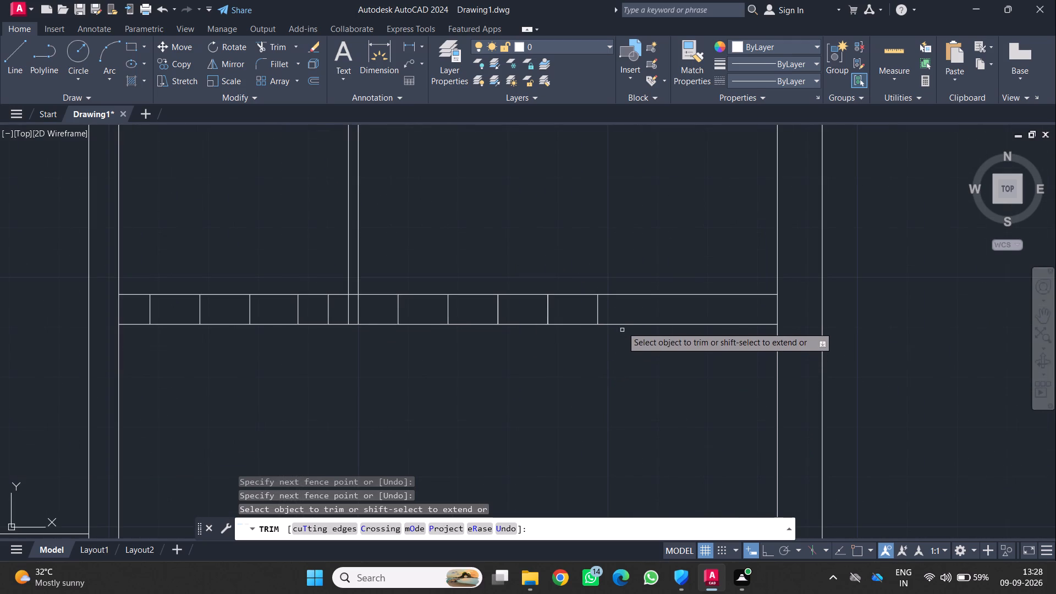
click(622, 311)
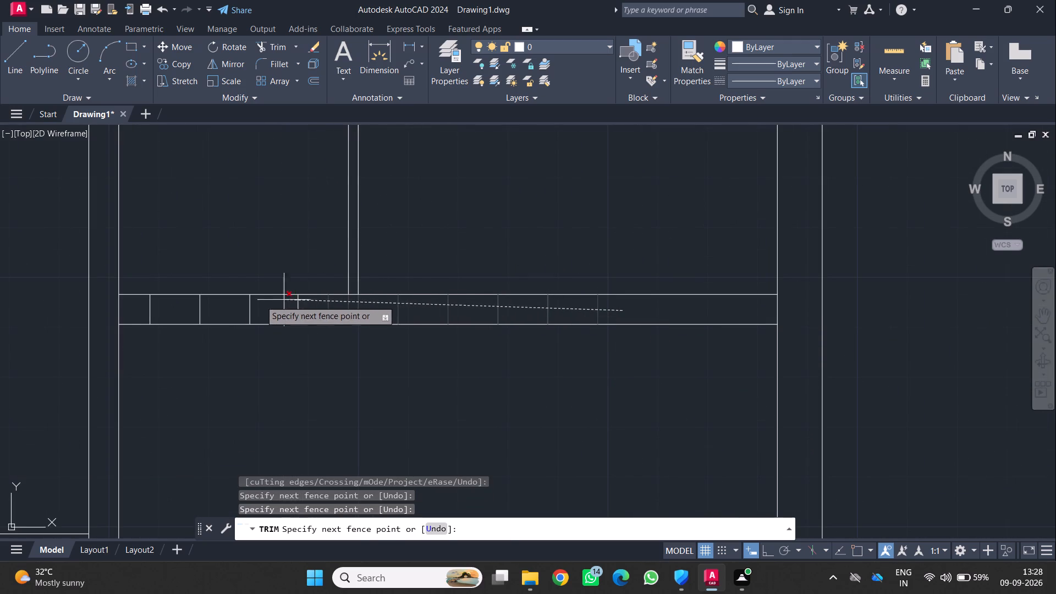
click(145, 305)
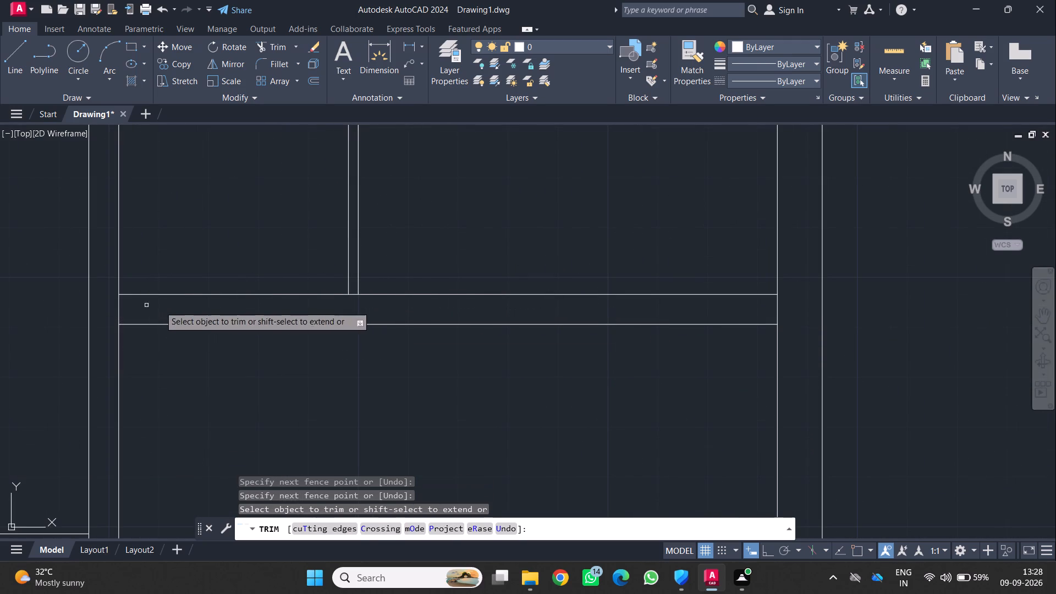
Offset the inner line of the bottom outer wall 3' upward, across the stair lines.
scroll(466, 323, down, 5)
middle_drag(468, 323, 462, 249)
scroll(462, 249, up, 1)
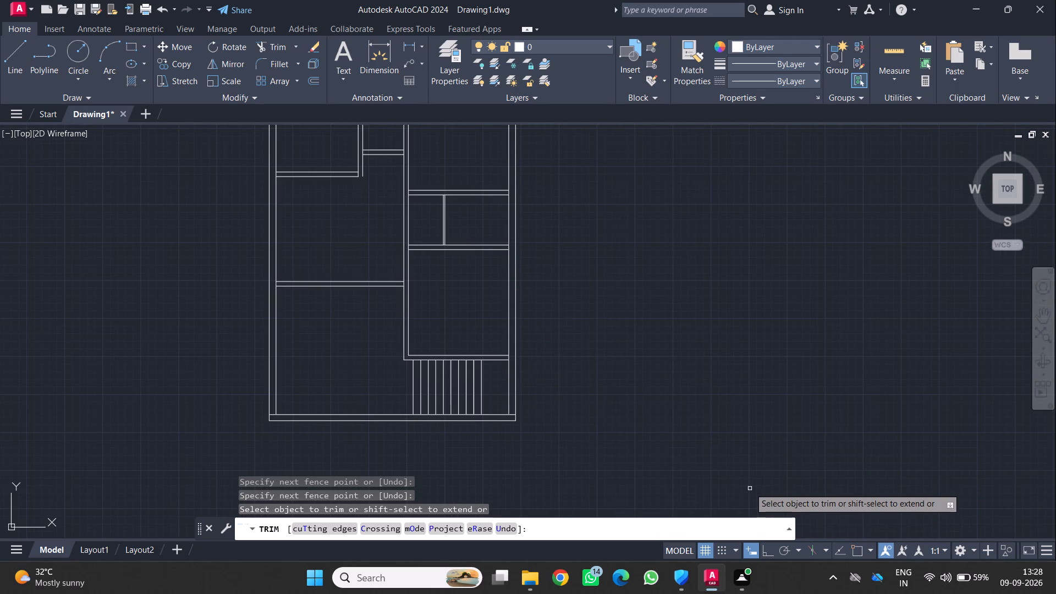
scroll(828, 489, up, 1)
middle_drag(378, 364, 414, 361)
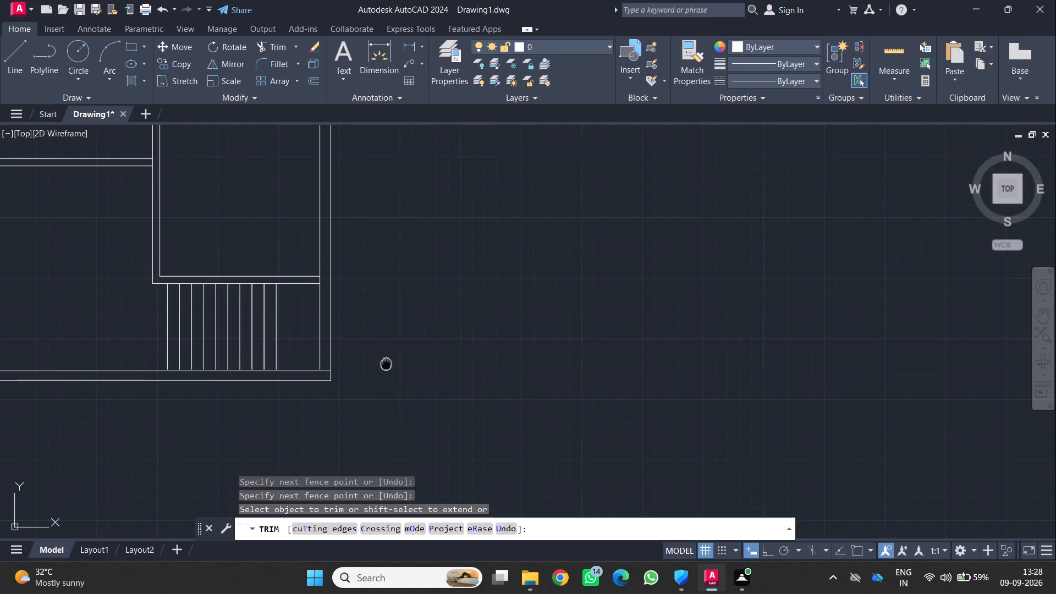
middle_drag(414, 361, 617, 320)
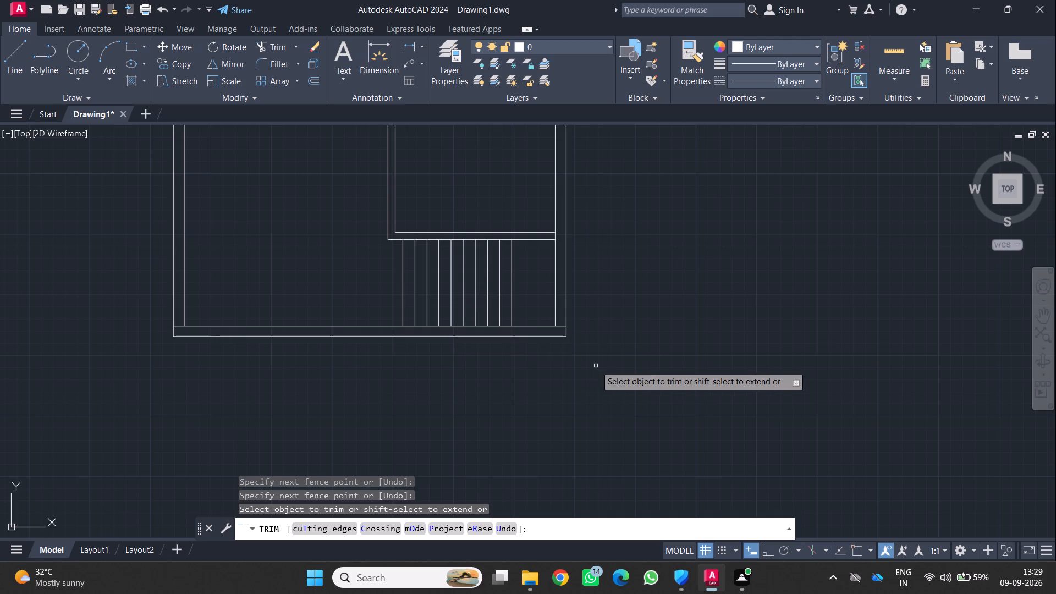
key(Escape)
key(o)
key(Return)
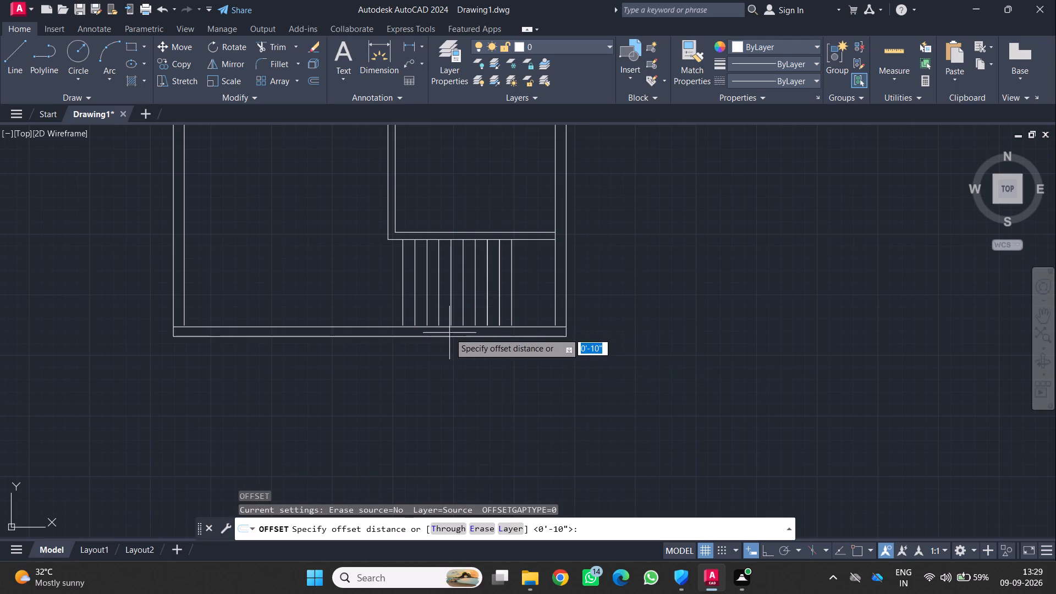
click(471, 328)
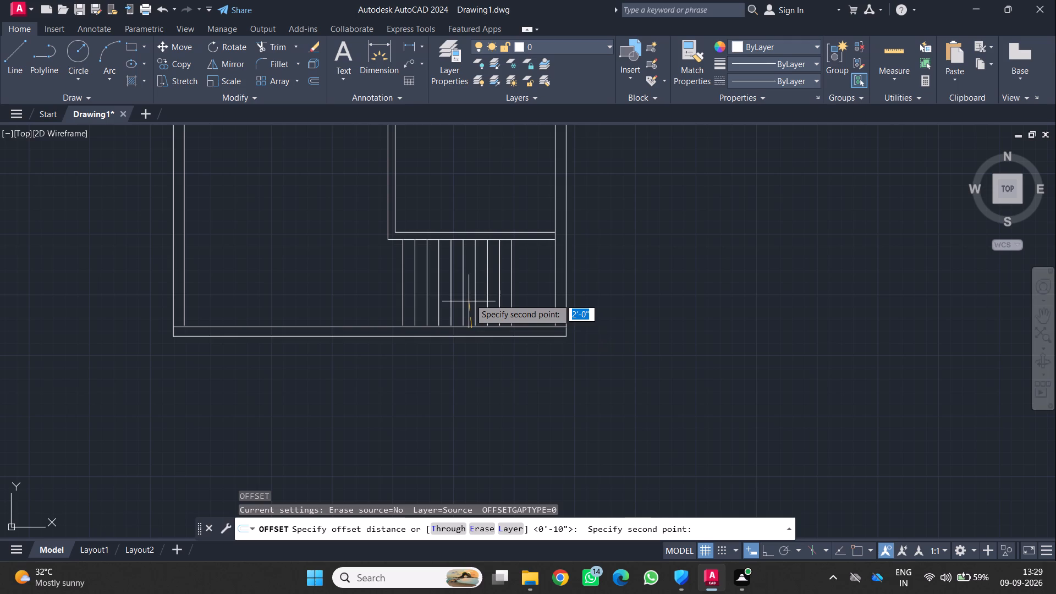
key(3)
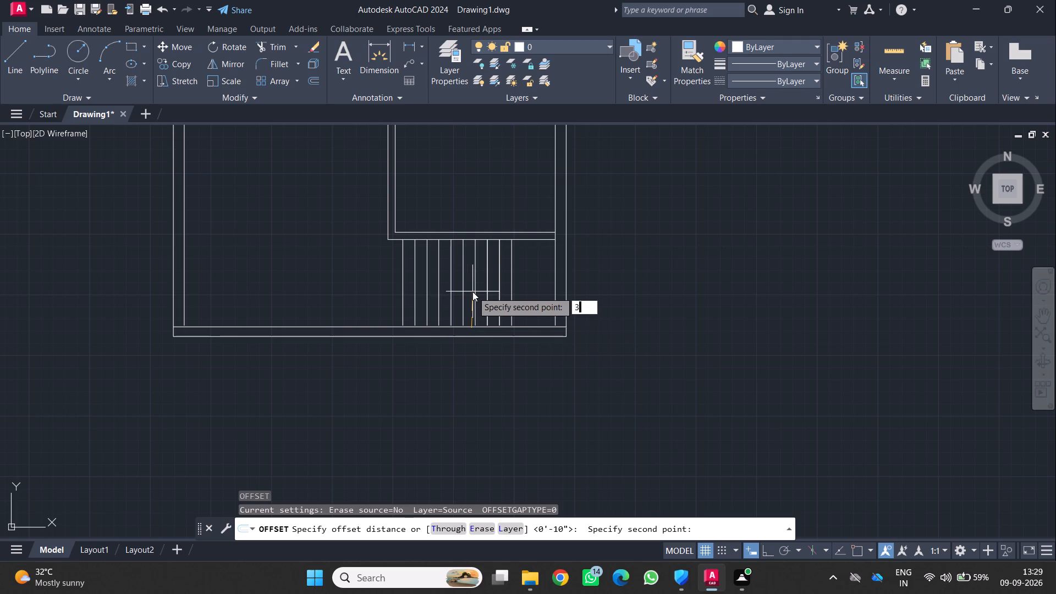
key(apostrophe)
key(Return)
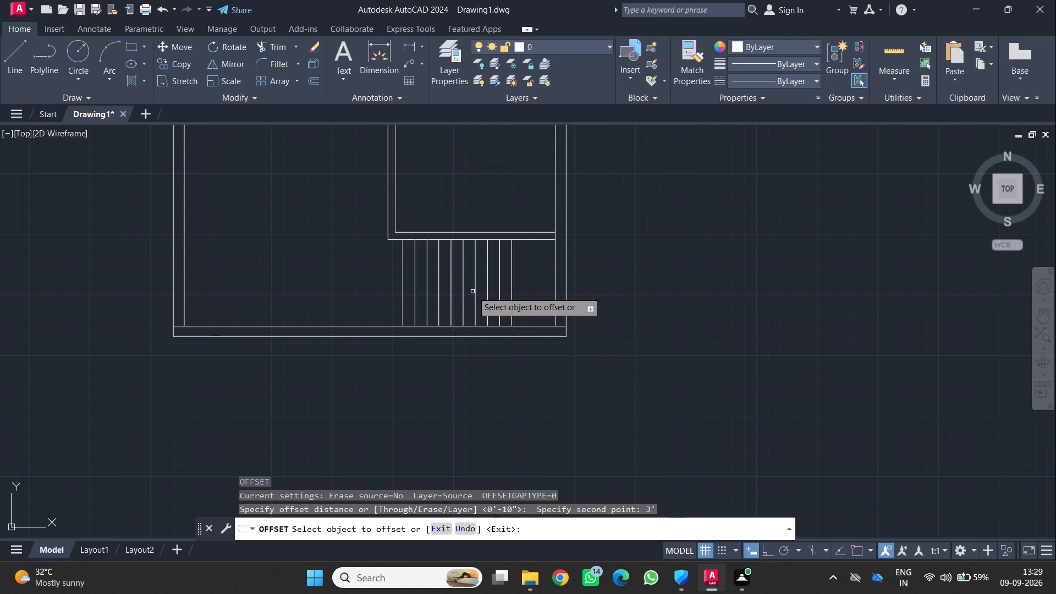
click(471, 327)
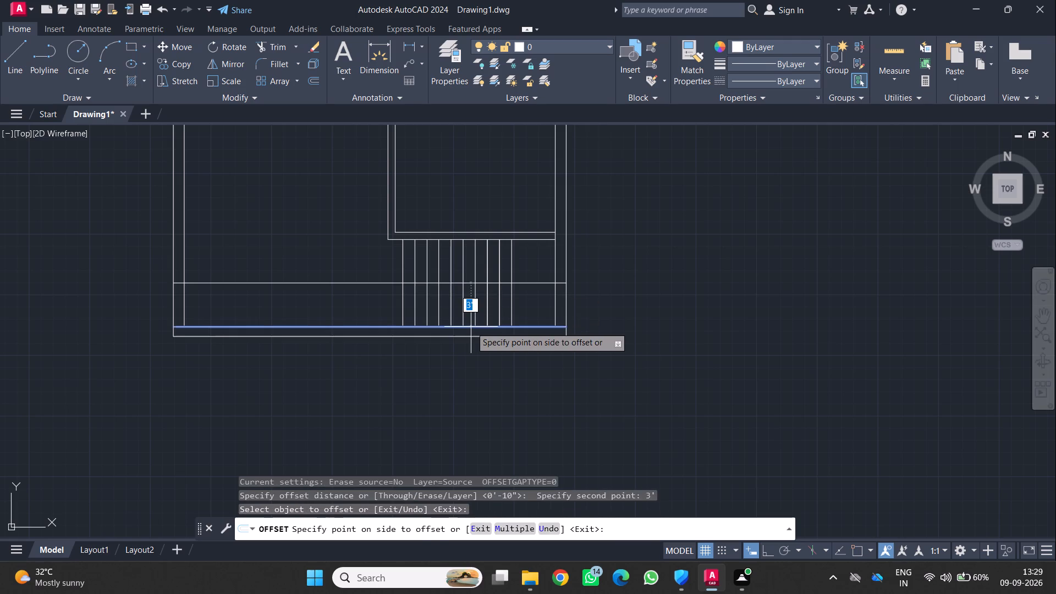
click(471, 327)
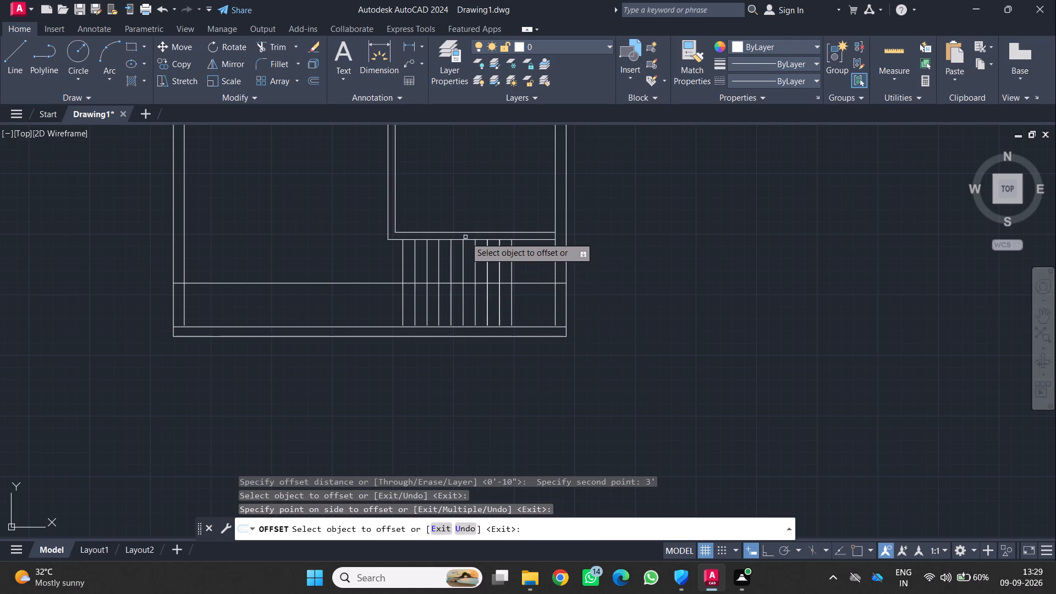
Offset the lower line of the partition above the stairs 3' downward.
click(465, 240)
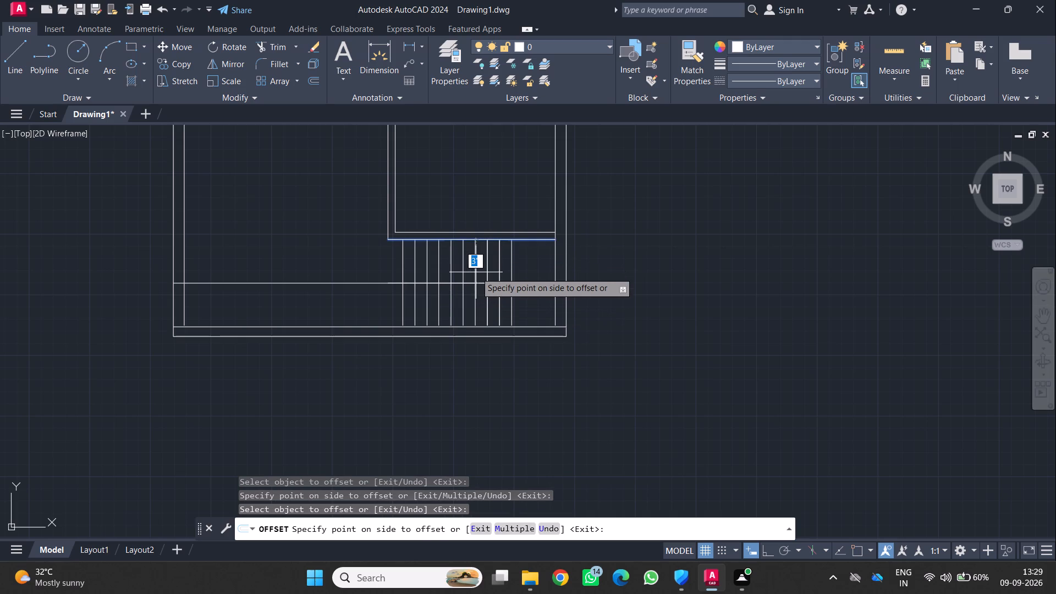
click(469, 251)
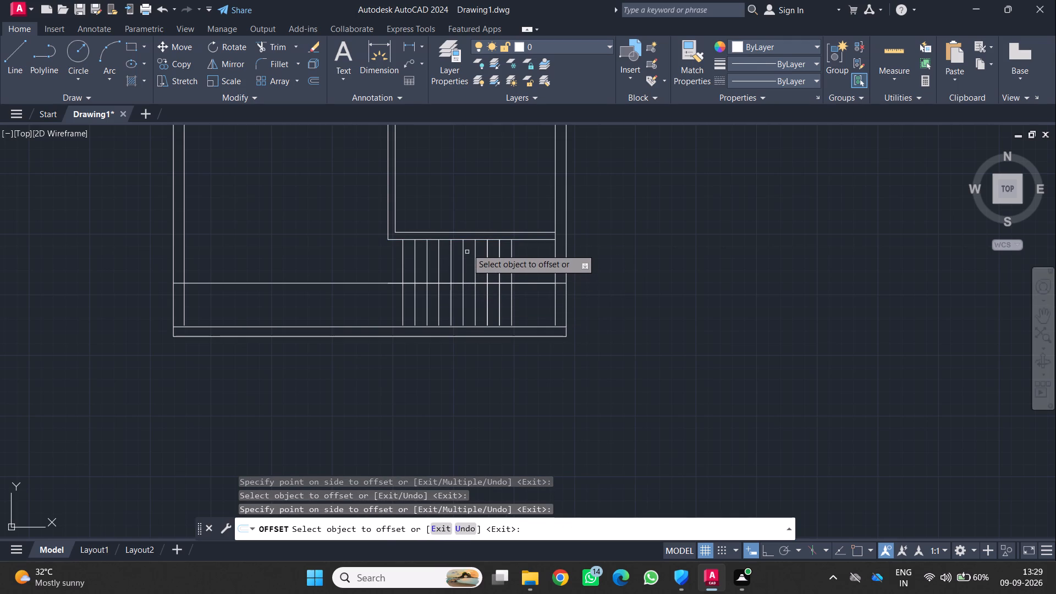
click(467, 241)
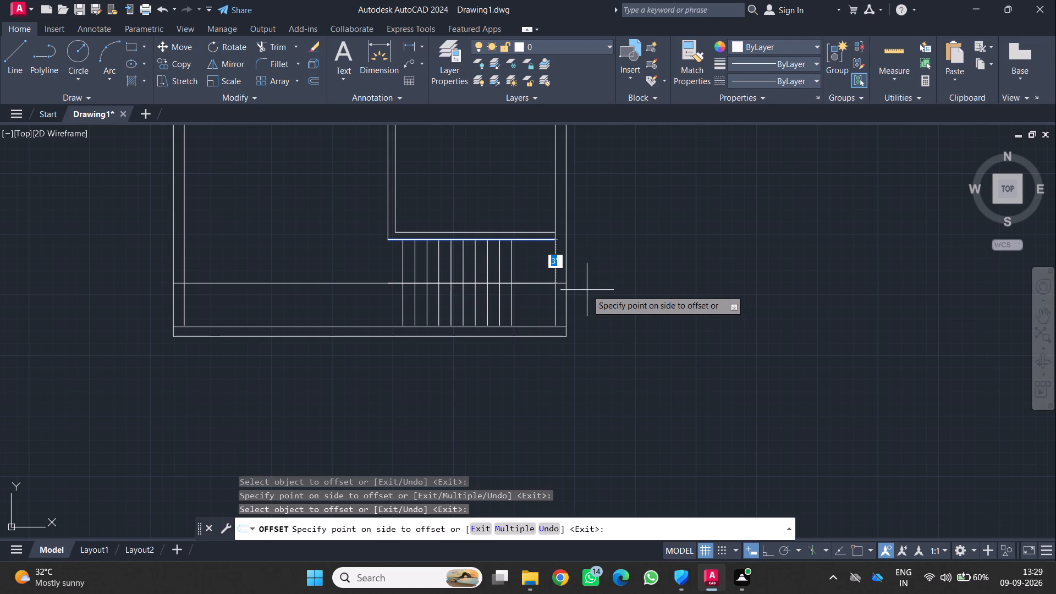
key(Escape)
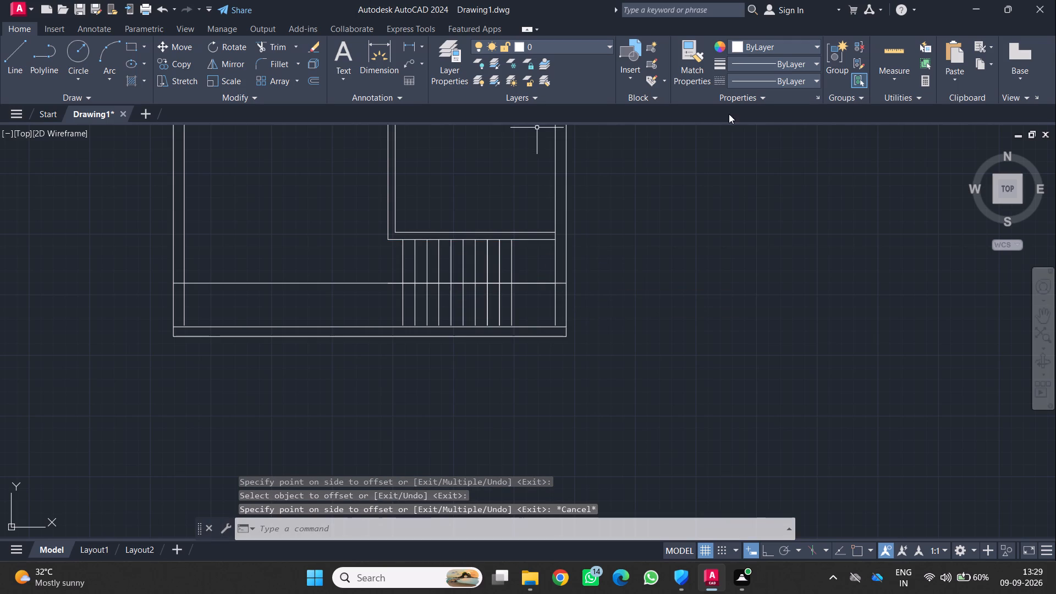
Quick-measure the landing space between the rightmost stair line and the inner face of the right outer wall.
click(873, 46)
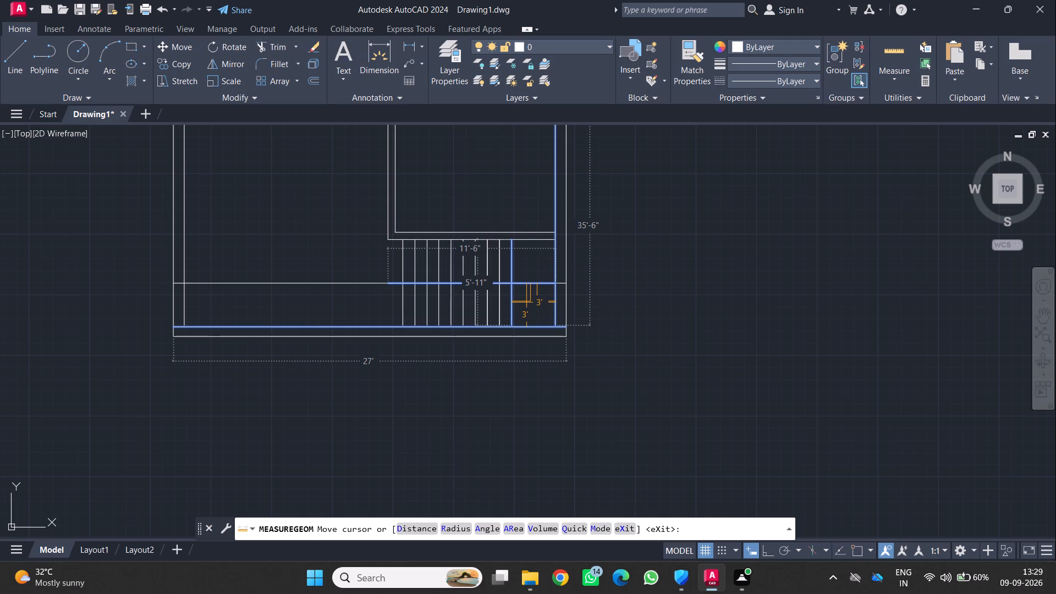
key(Escape)
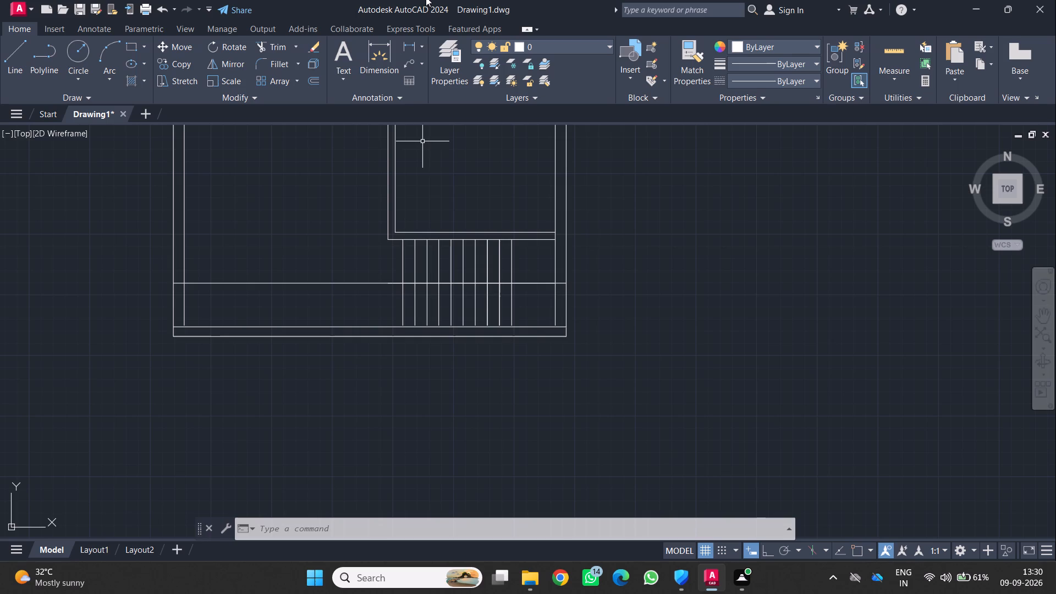
Trim away the leftmost stair line and the stretch of the mid-stair horizontal line between the stairs and the left outer wall's outer face.
click(274, 45)
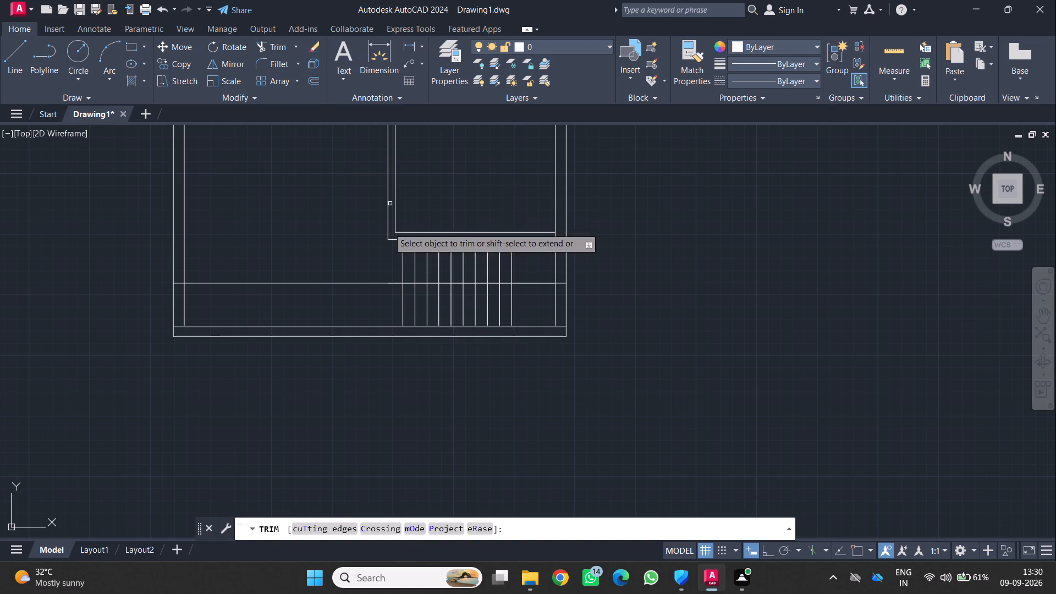
click(401, 265)
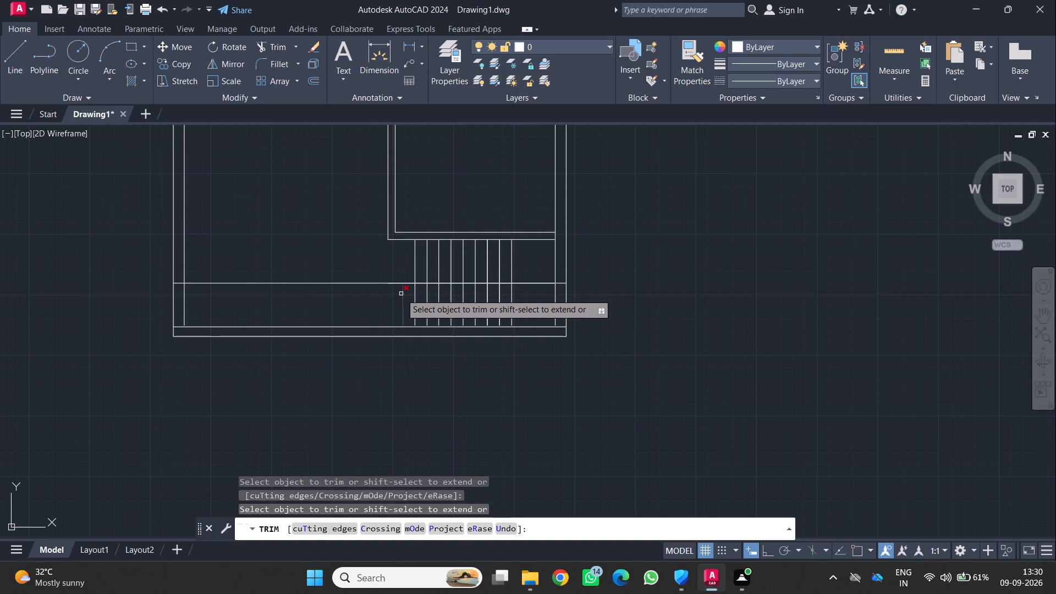
click(401, 294)
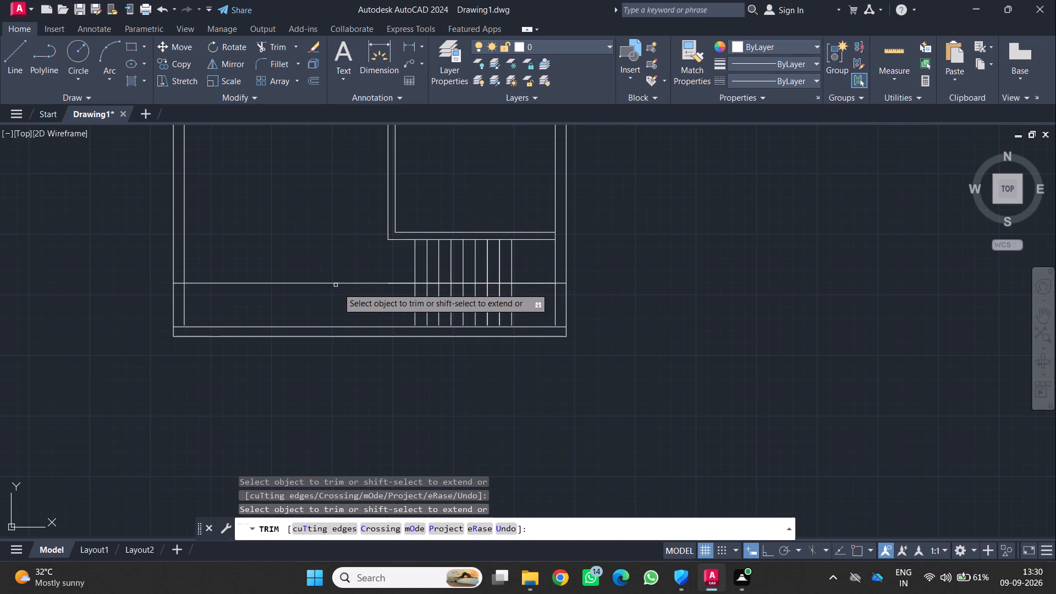
click(341, 285)
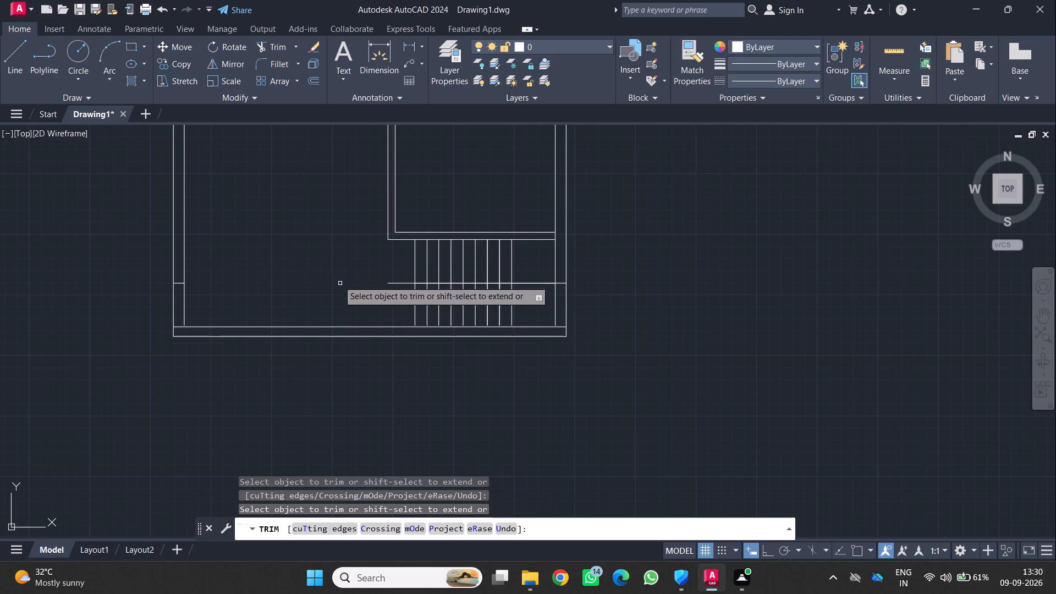
click(180, 283)
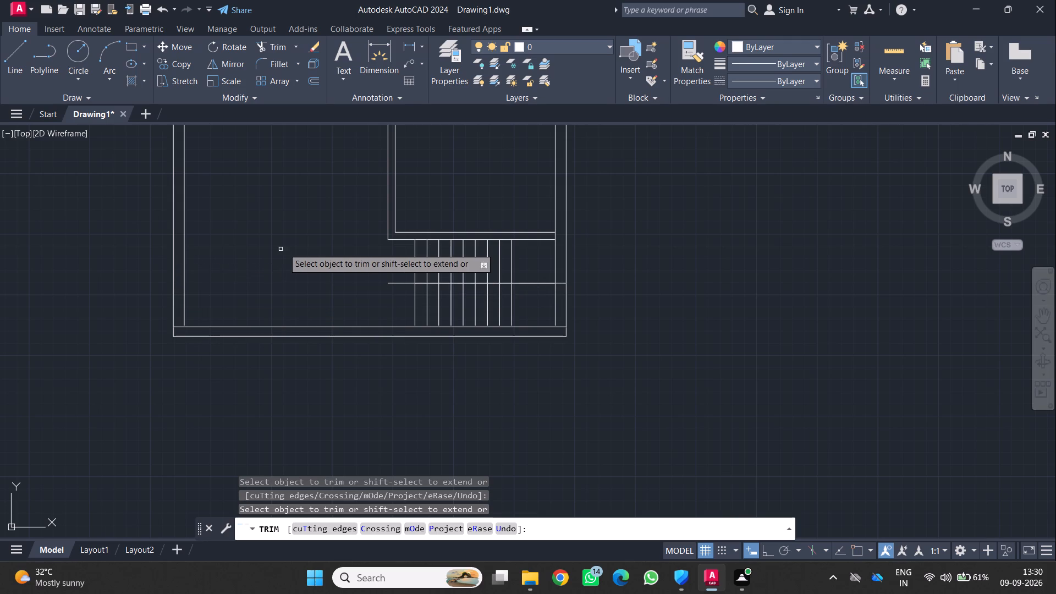
key(Escape)
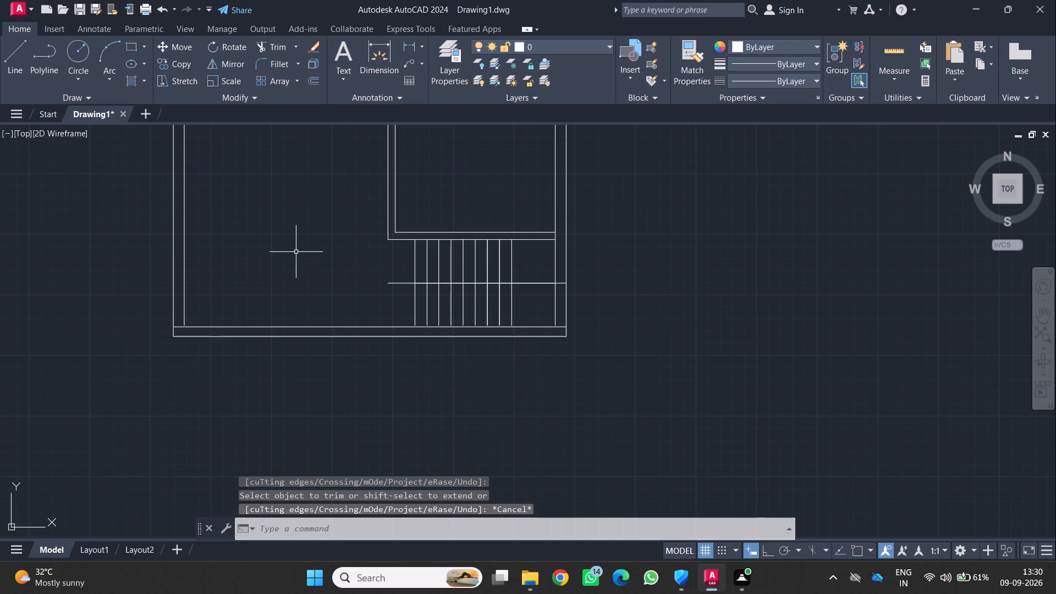
scroll(456, 388, up, 1)
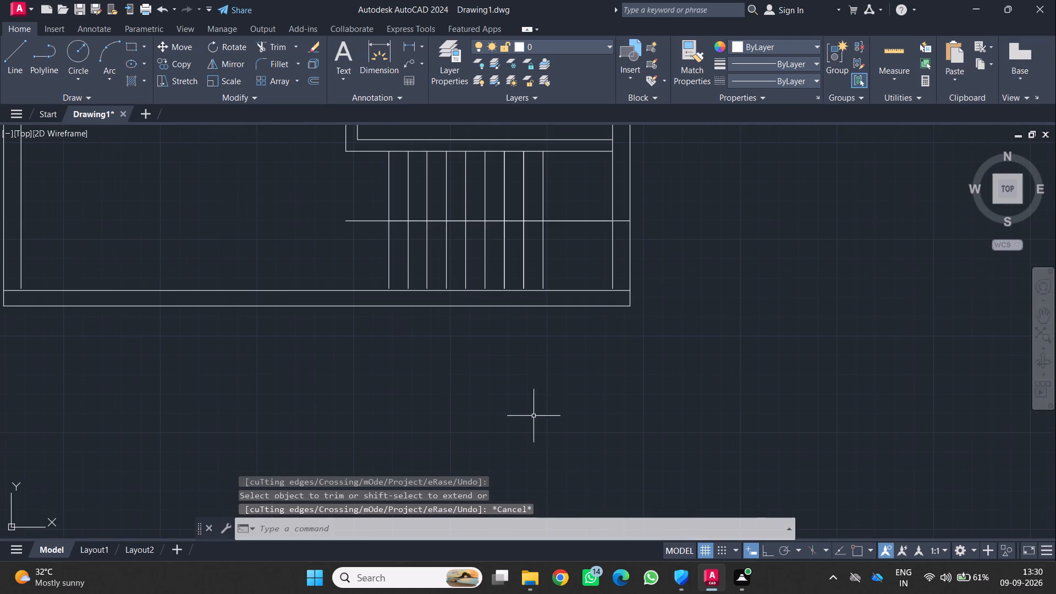
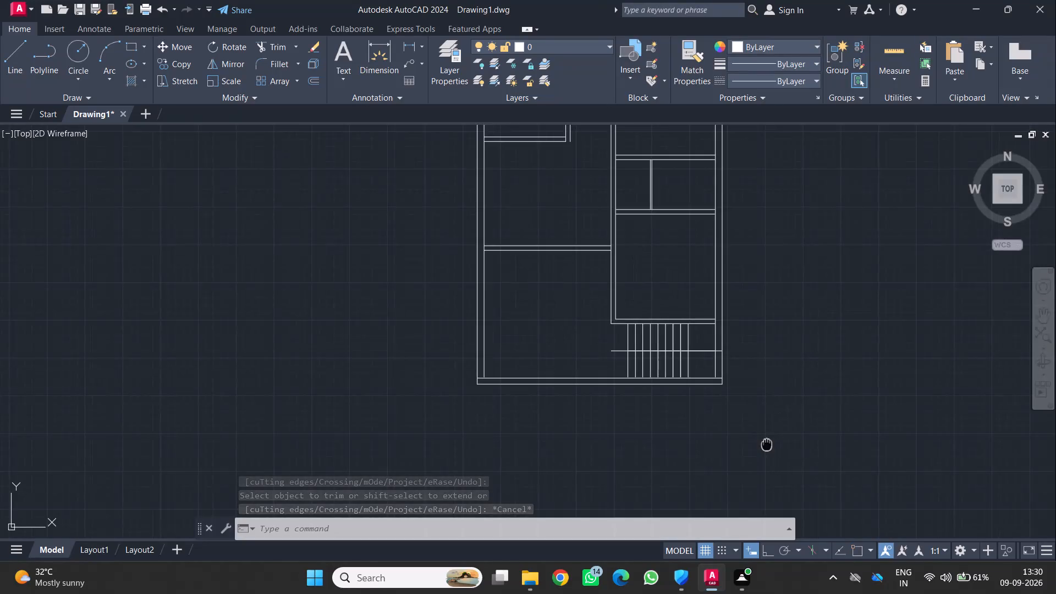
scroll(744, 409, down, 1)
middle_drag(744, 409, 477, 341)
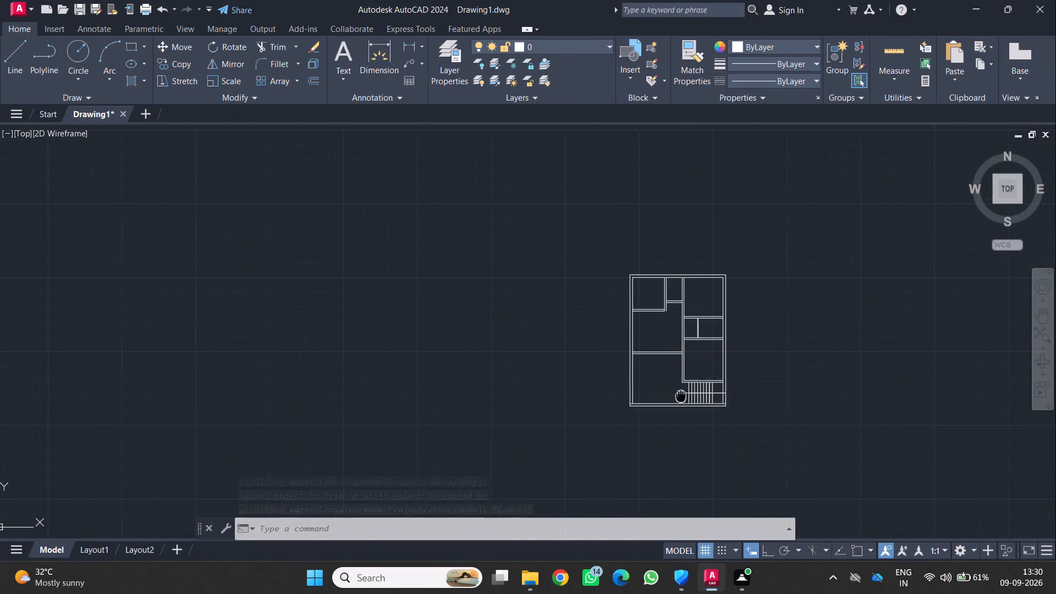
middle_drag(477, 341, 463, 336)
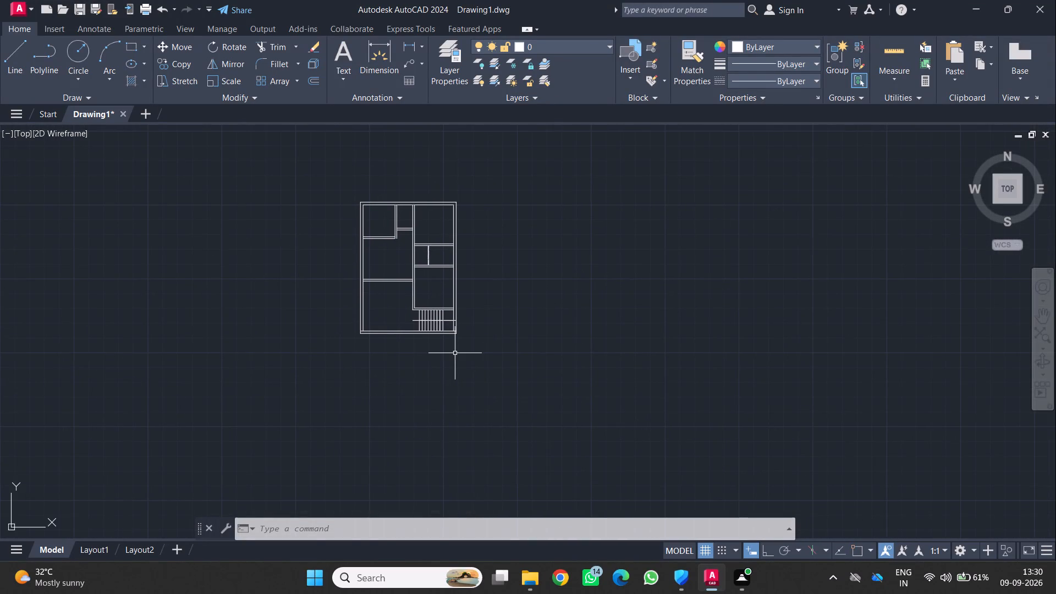
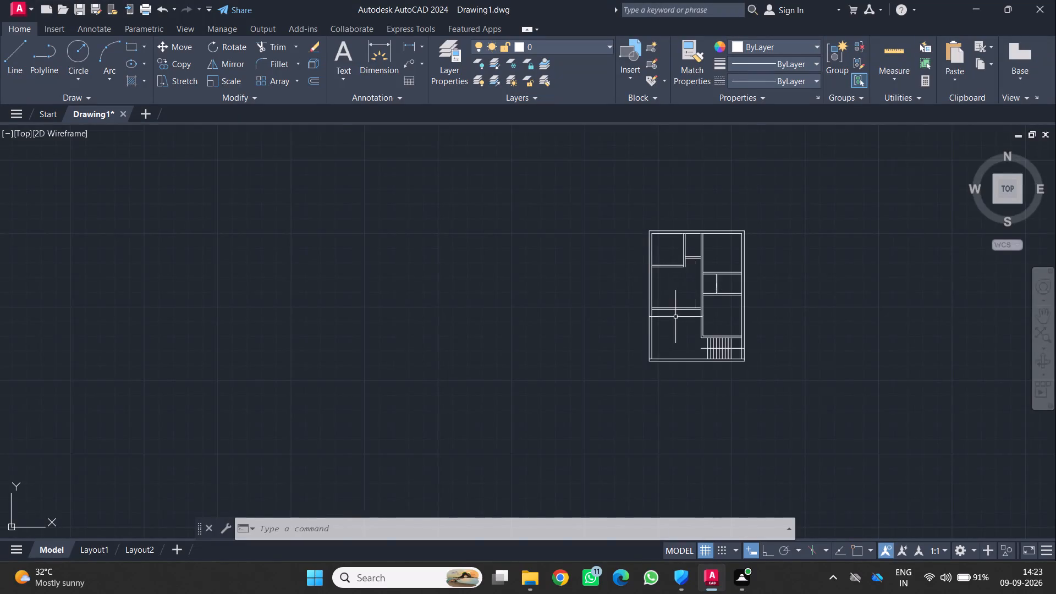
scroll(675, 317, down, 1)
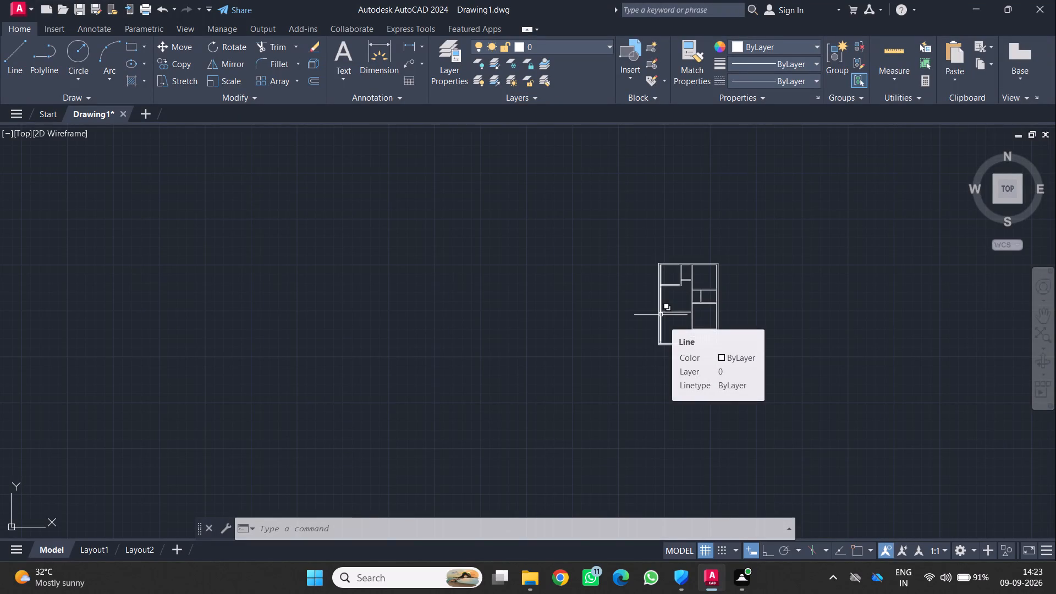
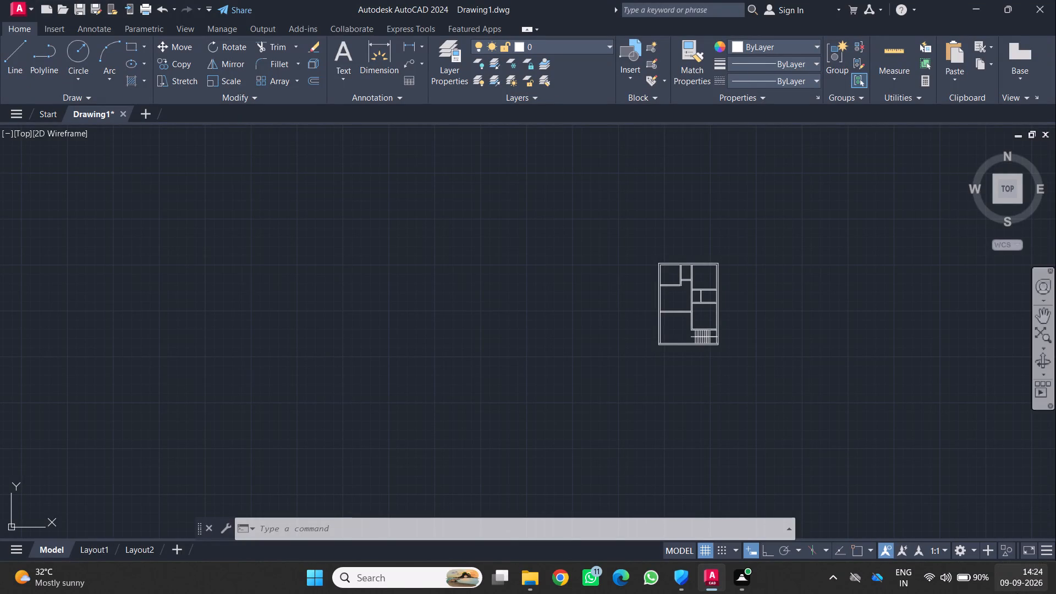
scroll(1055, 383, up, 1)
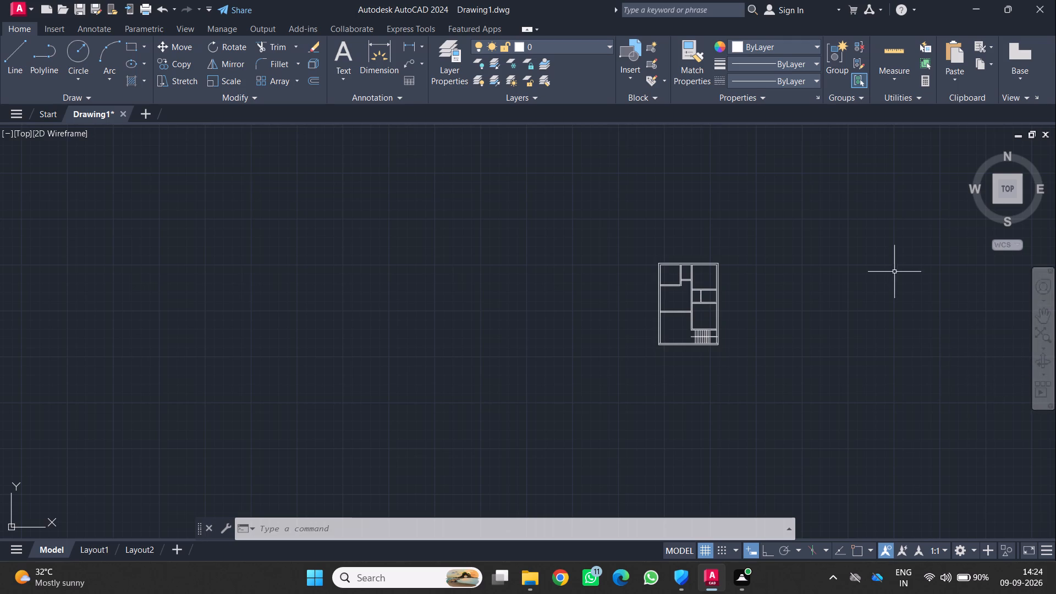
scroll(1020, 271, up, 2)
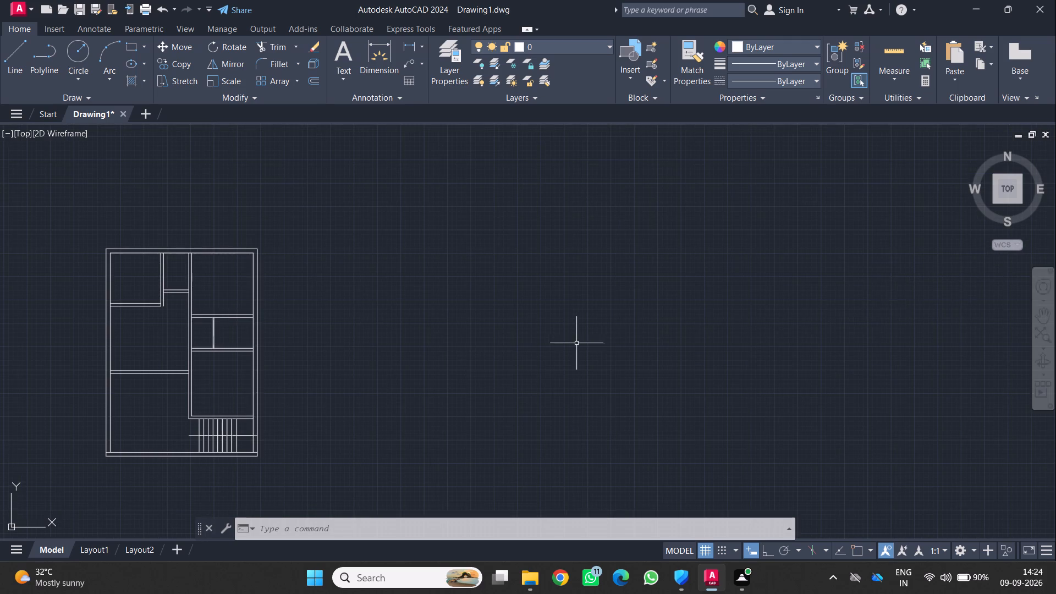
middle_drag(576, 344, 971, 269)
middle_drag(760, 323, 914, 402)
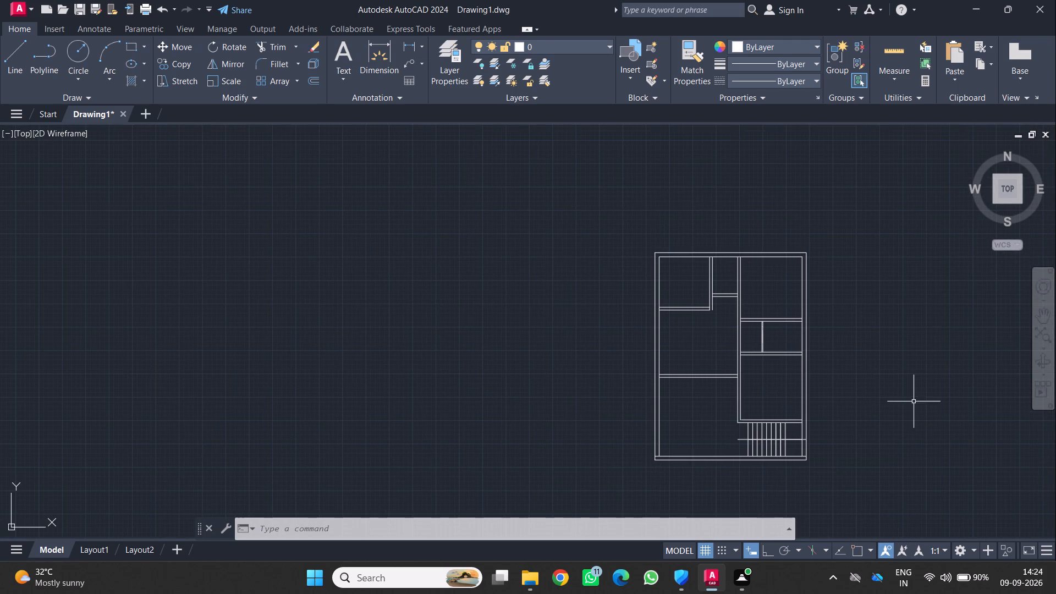
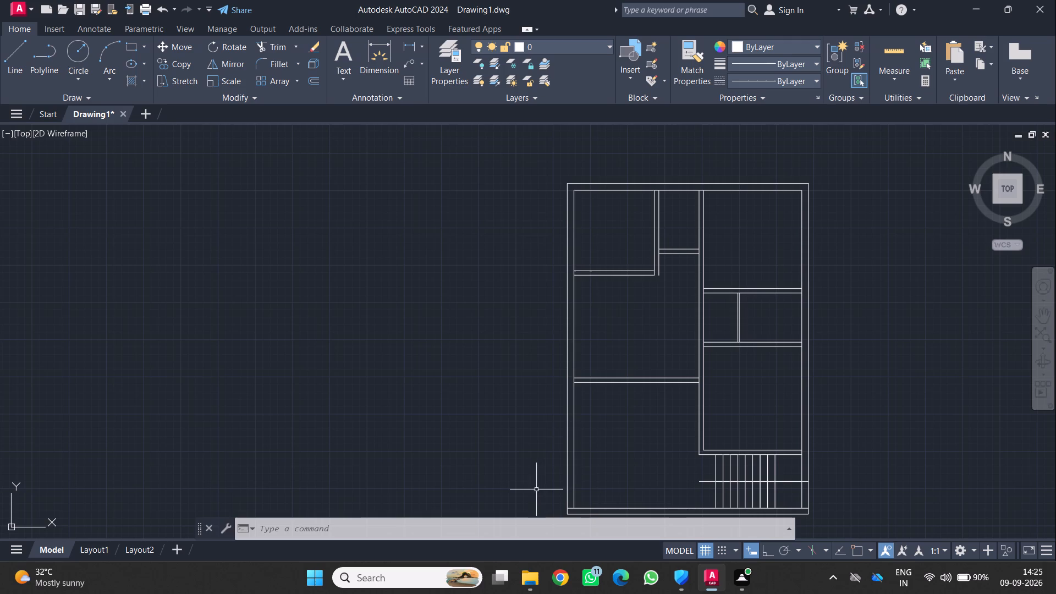
Extend both lines of the upper-left room's bottom partition to the outer face of its vertical partition.
scroll(740, 269, up, 2)
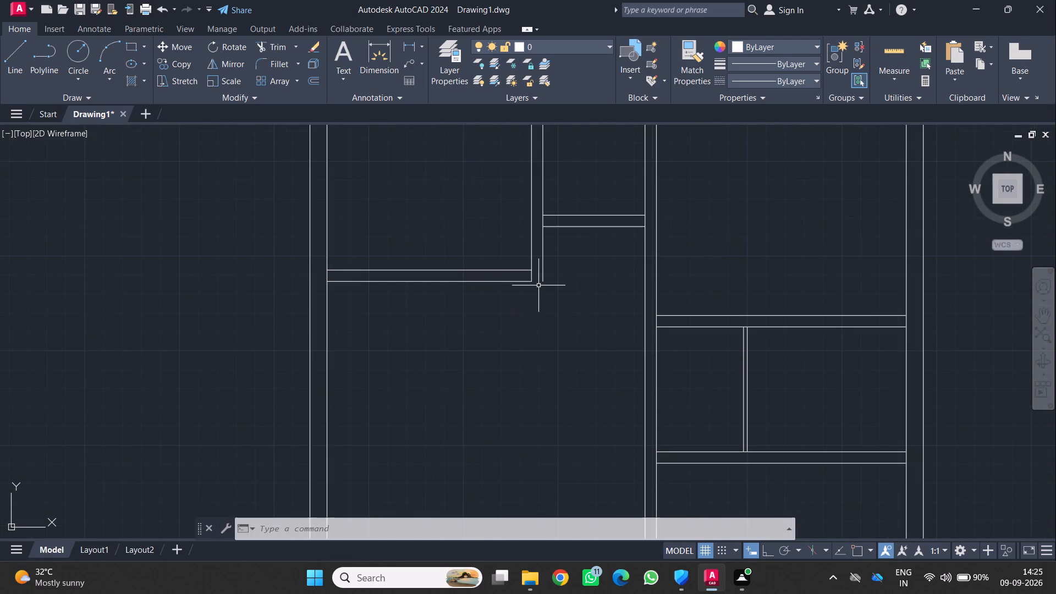
scroll(537, 285, up, 1)
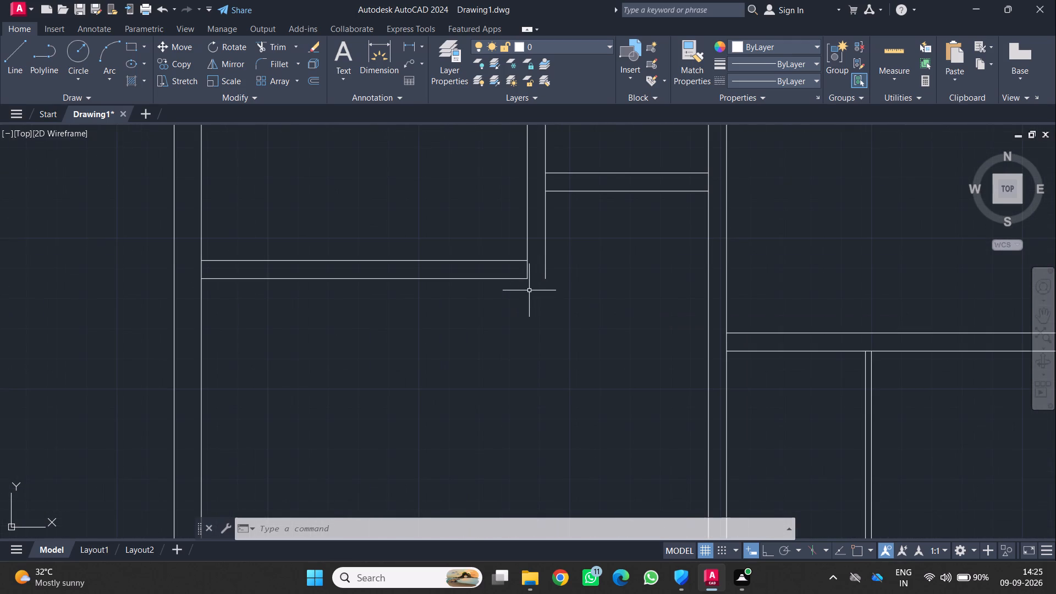
text(EX)
key(Return)
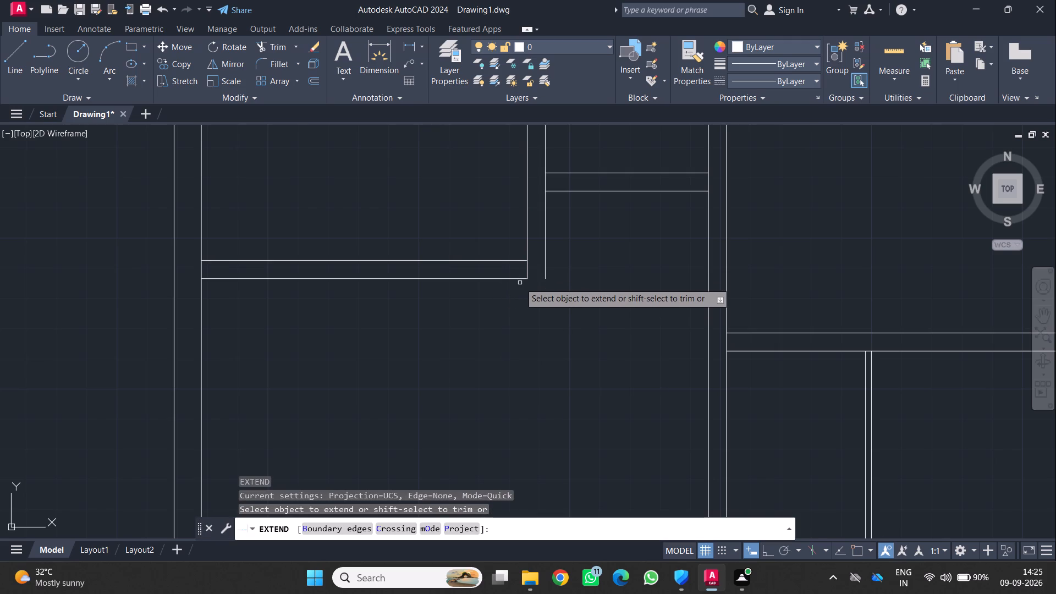
click(521, 278)
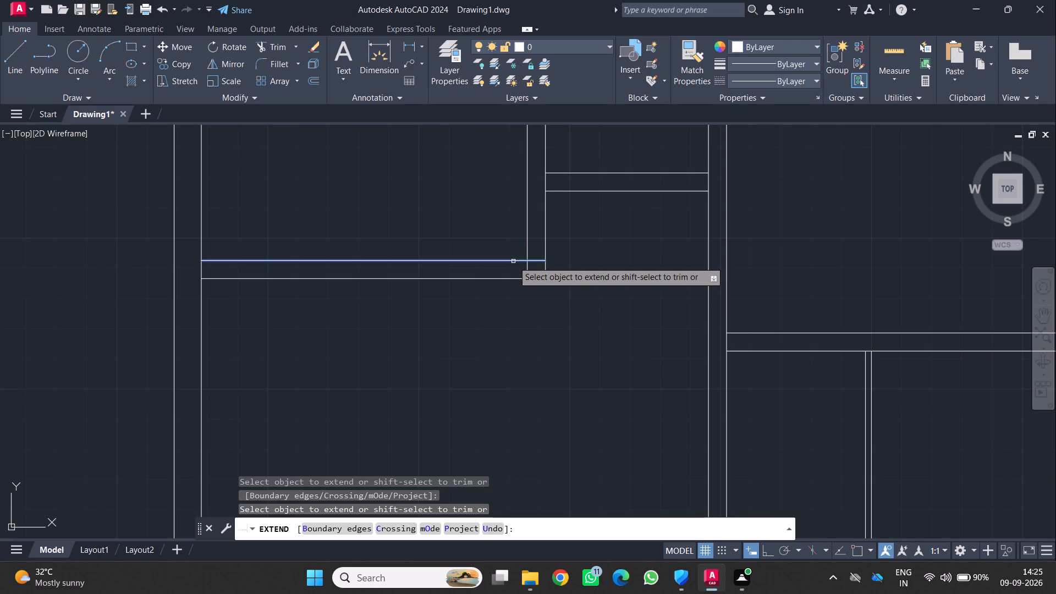
click(513, 261)
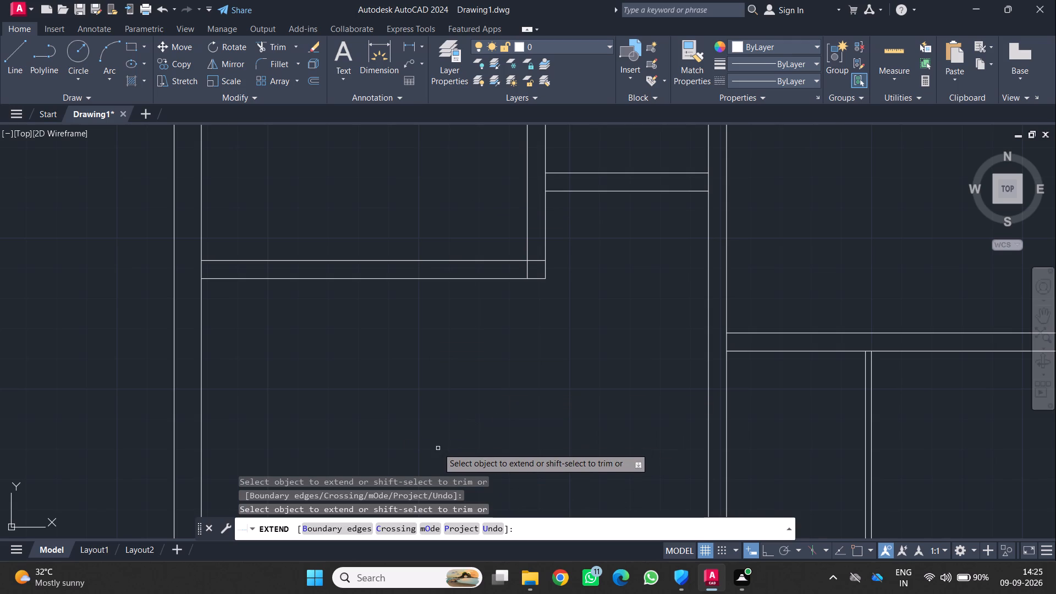
key(Escape)
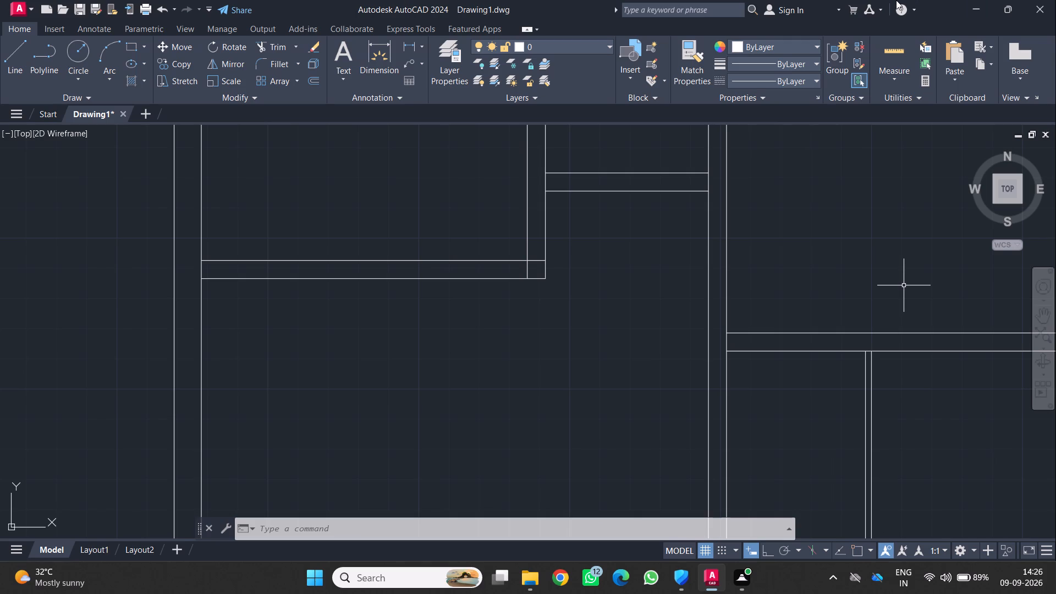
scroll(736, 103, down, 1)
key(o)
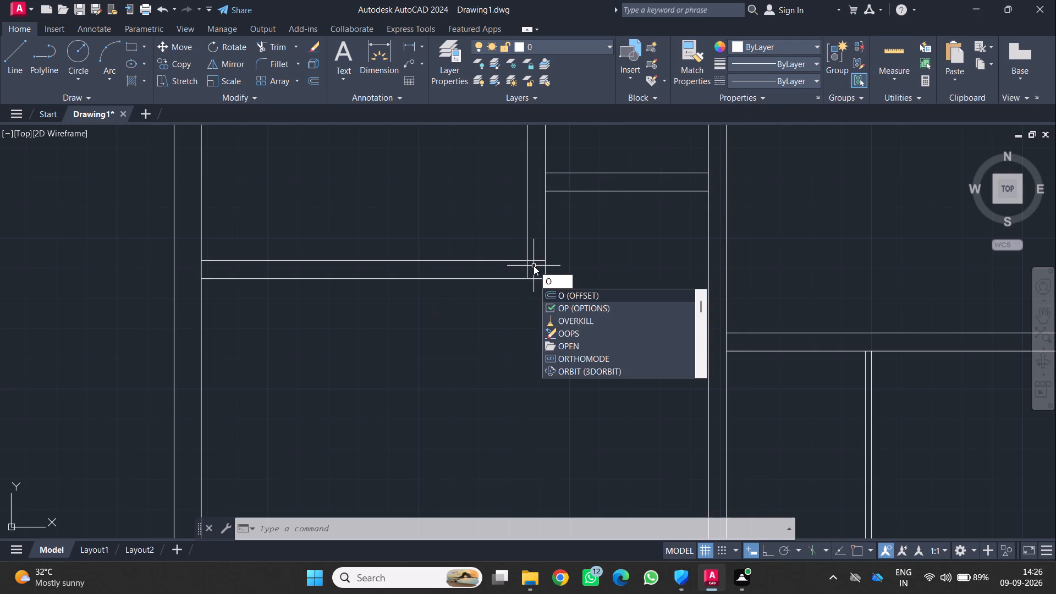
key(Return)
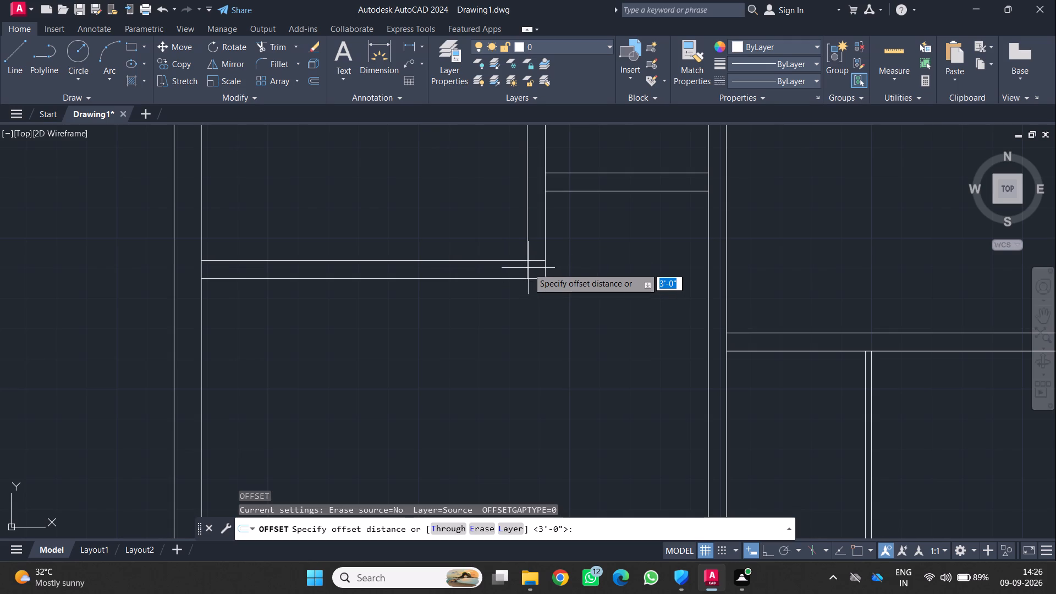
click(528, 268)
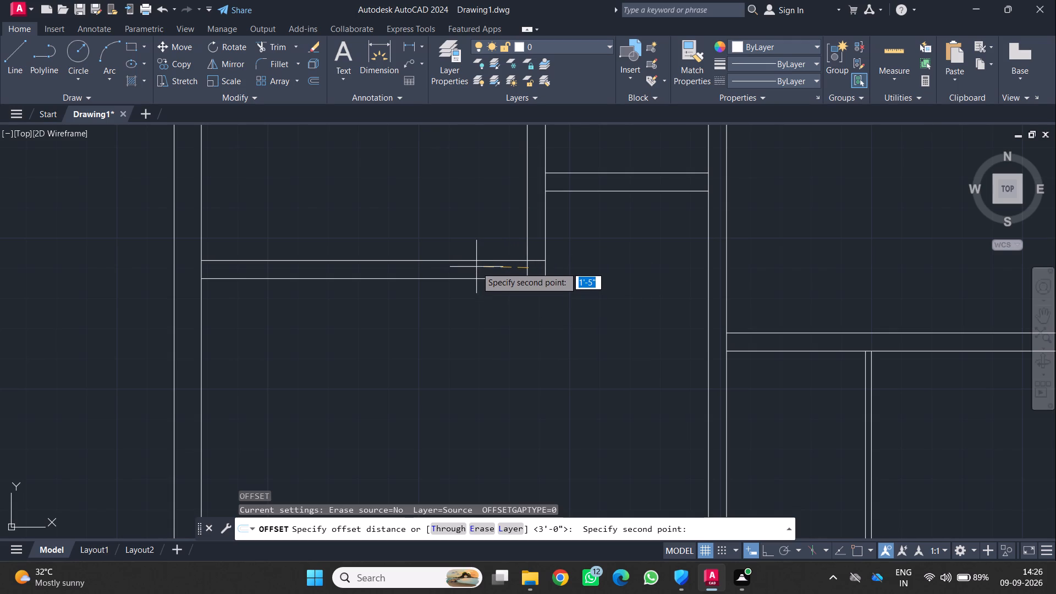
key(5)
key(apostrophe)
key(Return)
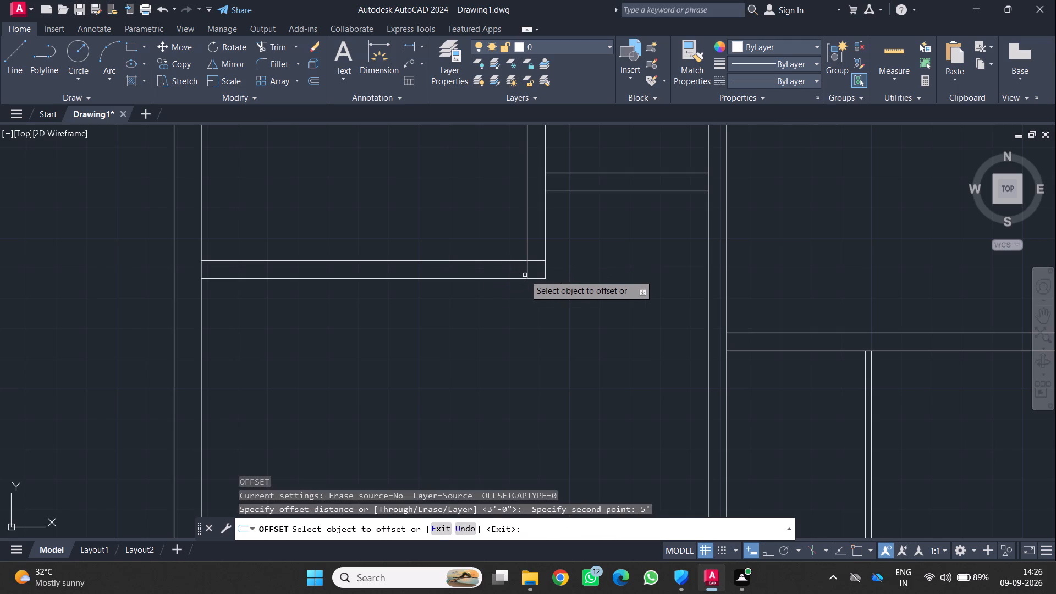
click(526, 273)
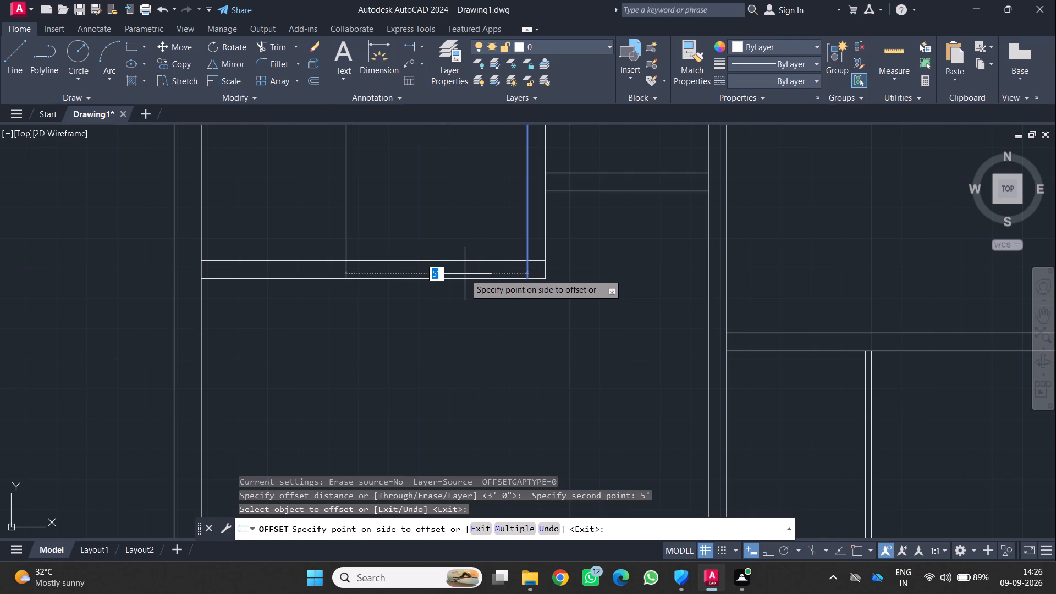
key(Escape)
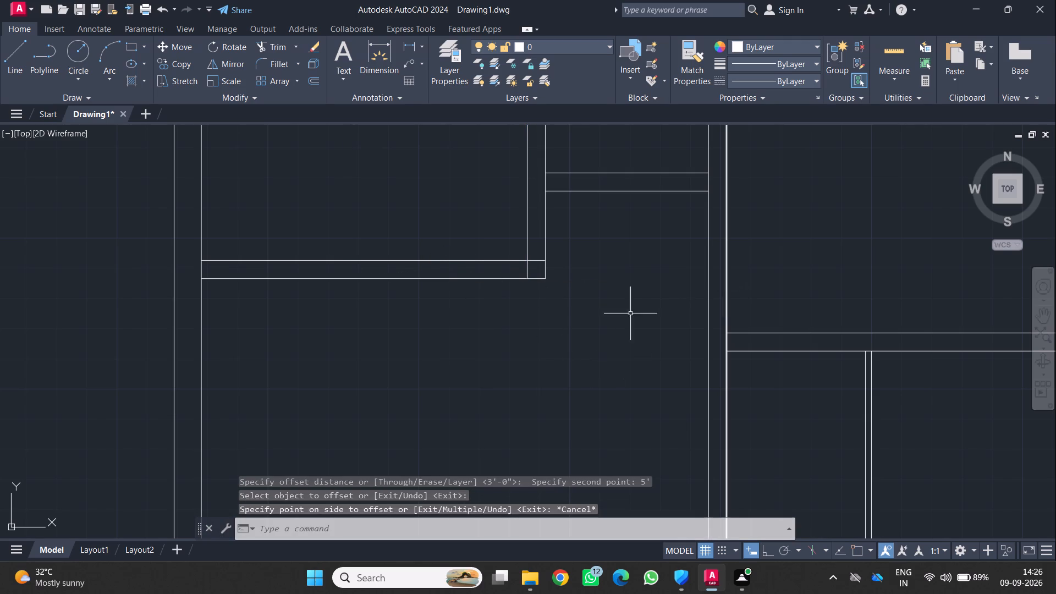
Offset the room-side face line of the upper-left room's vertical partition 4' into the room.
click(528, 270)
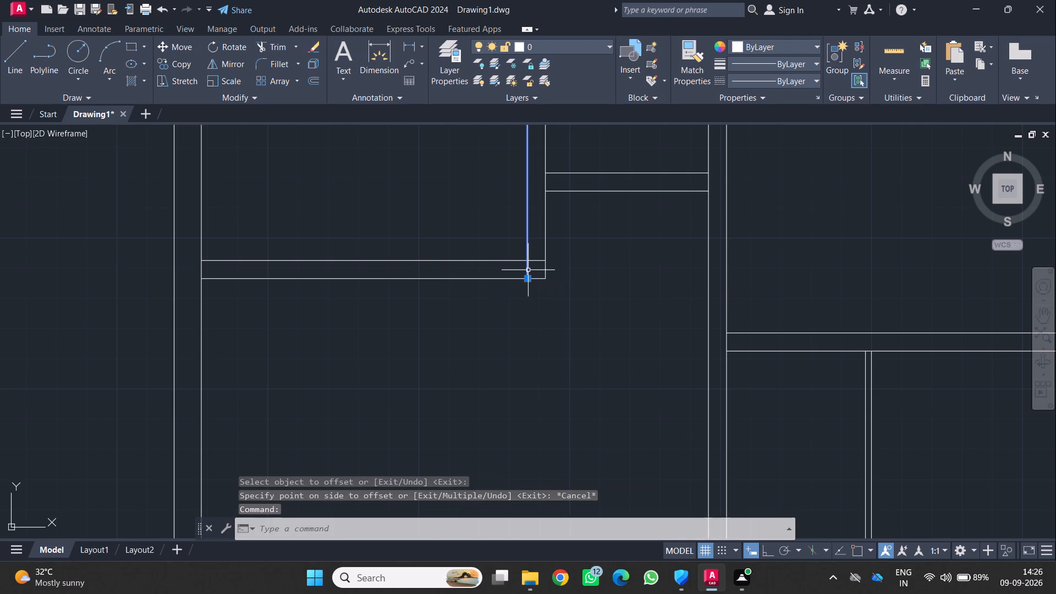
key(o)
key(Return)
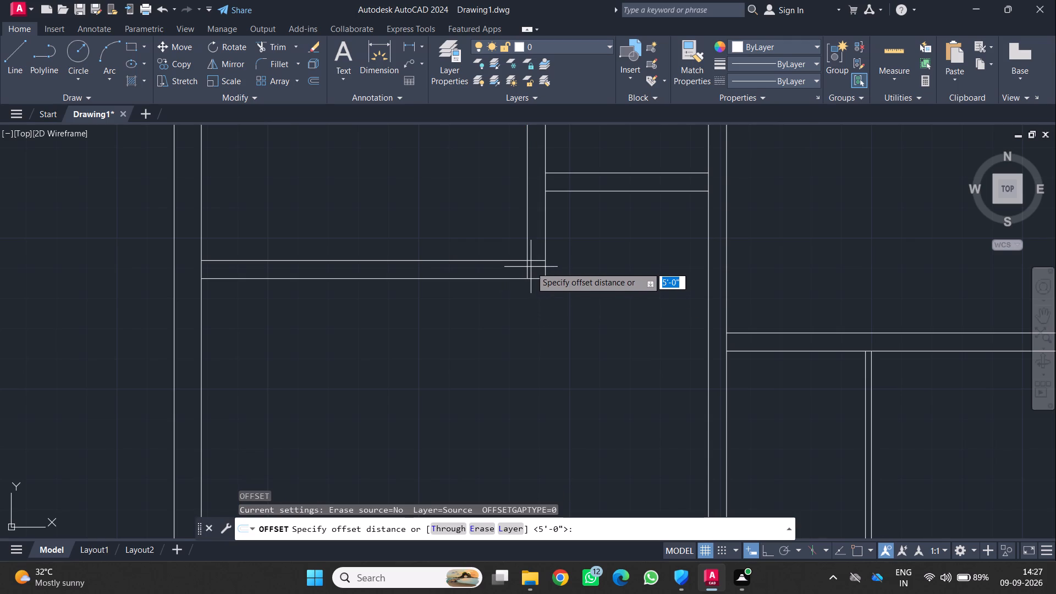
click(527, 267)
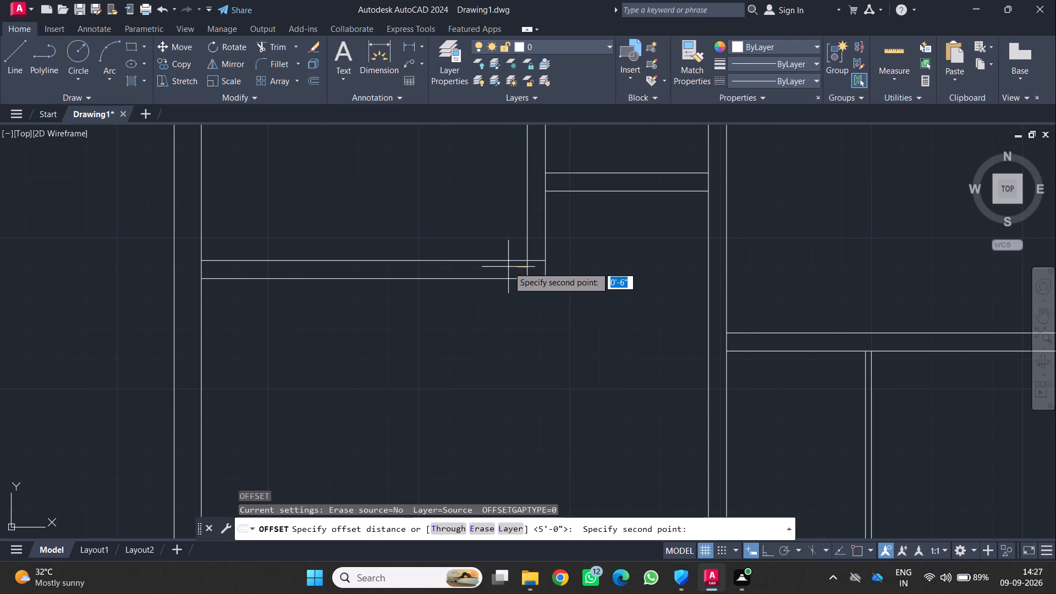
key(4)
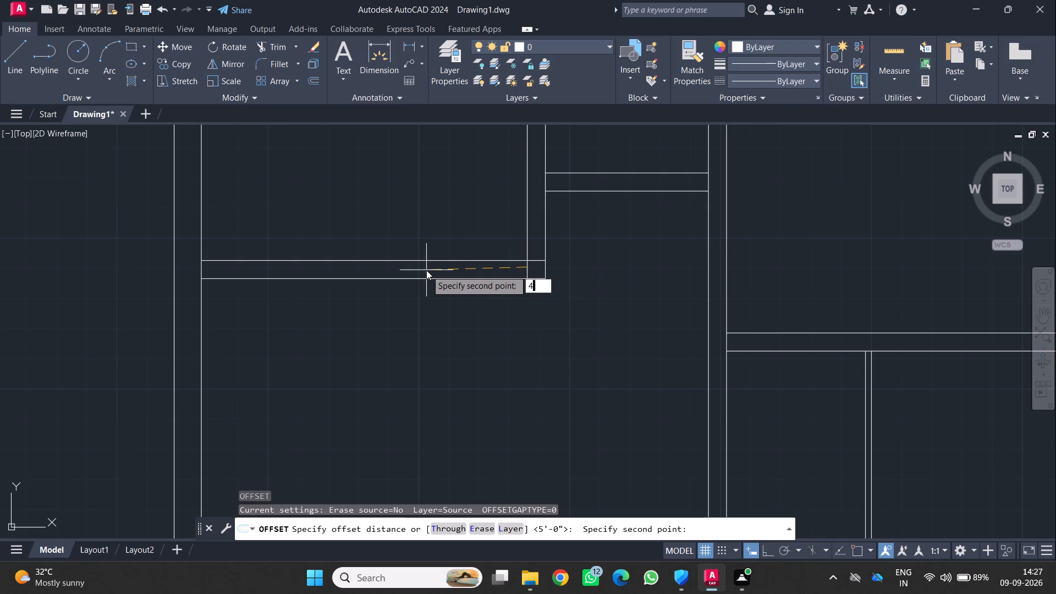
key(apostrophe)
key(Return)
click(426, 270)
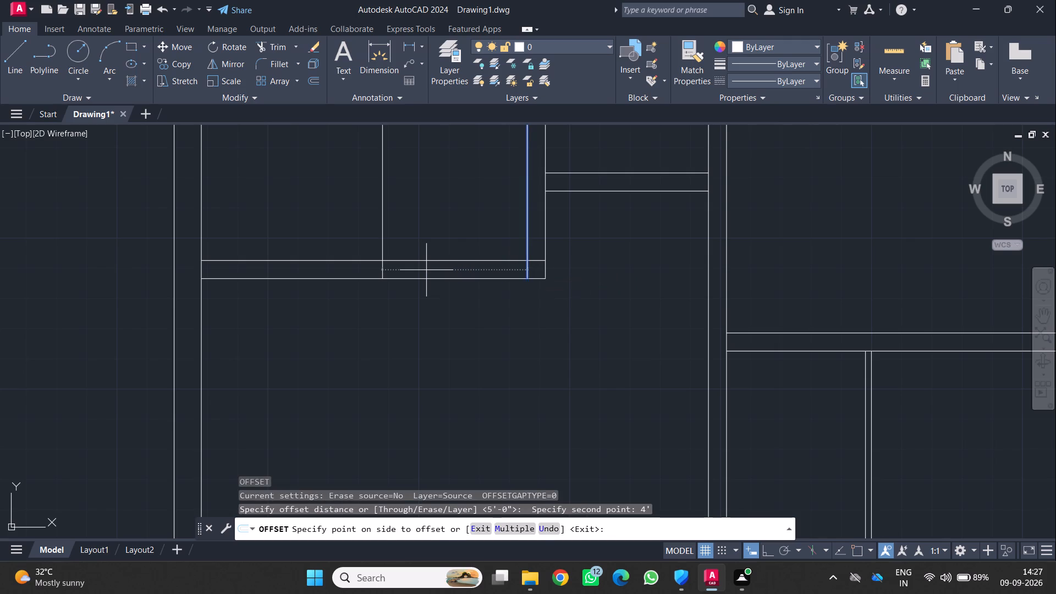
Trim the bottom partition between the offset line and vertical partition into a 4' opening, clearing the leftover guide line and the line across the partition's end.
scroll(427, 291, down, 2)
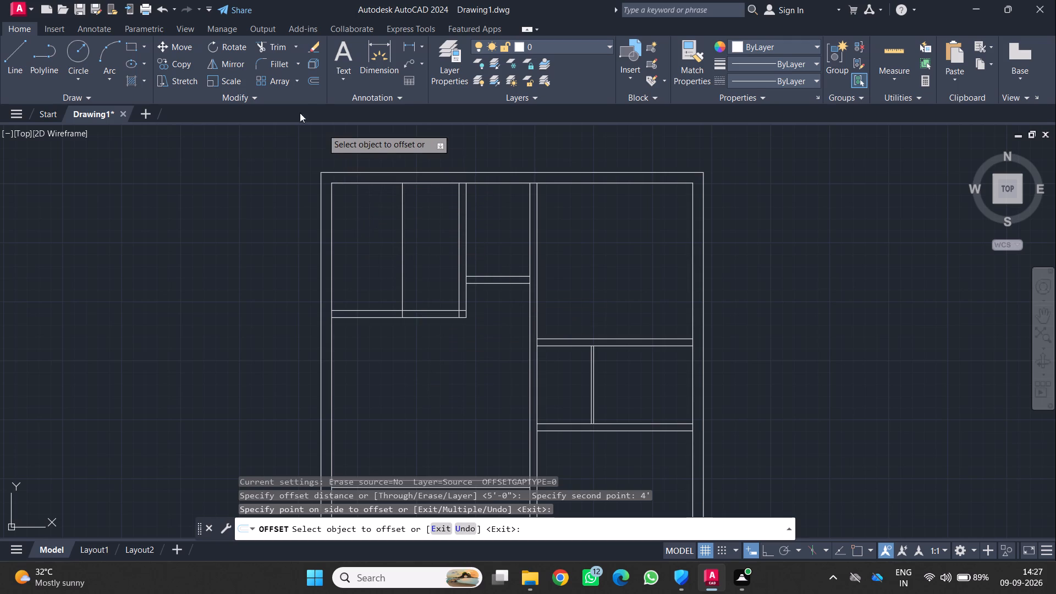
click(264, 39)
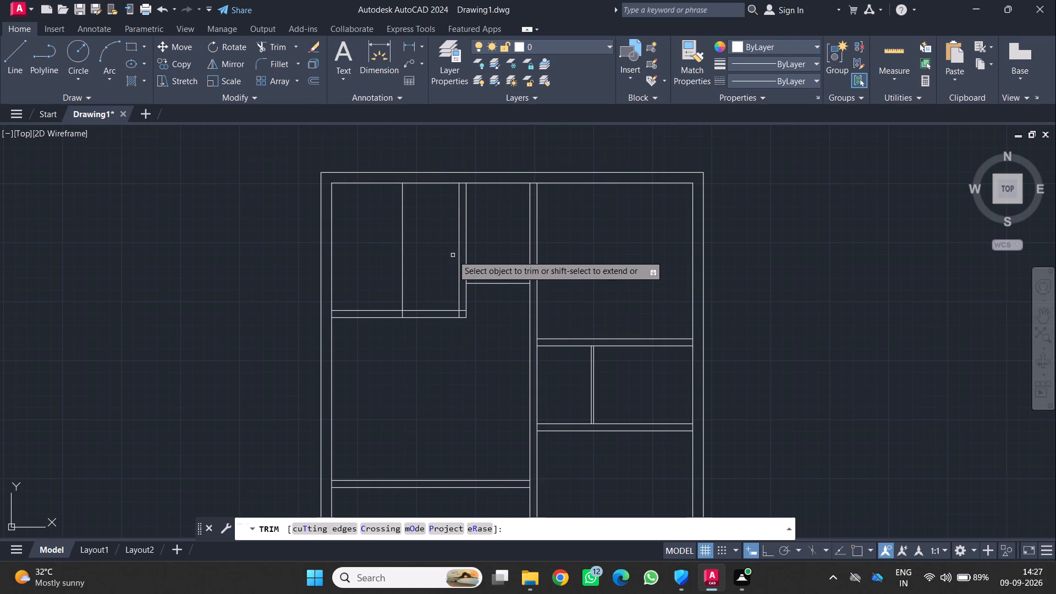
click(427, 255)
click(433, 373)
click(386, 244)
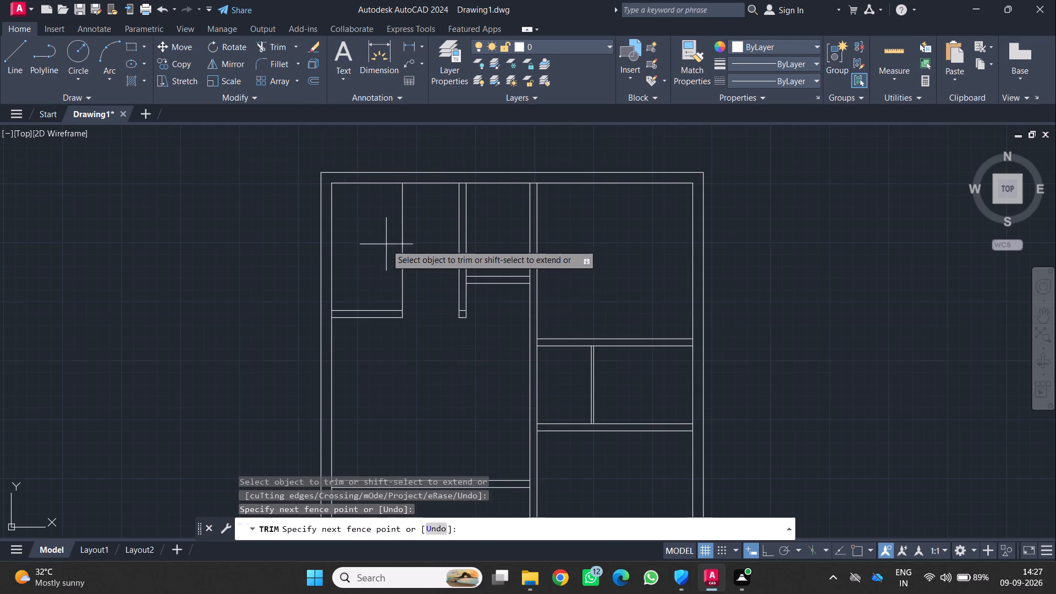
click(428, 258)
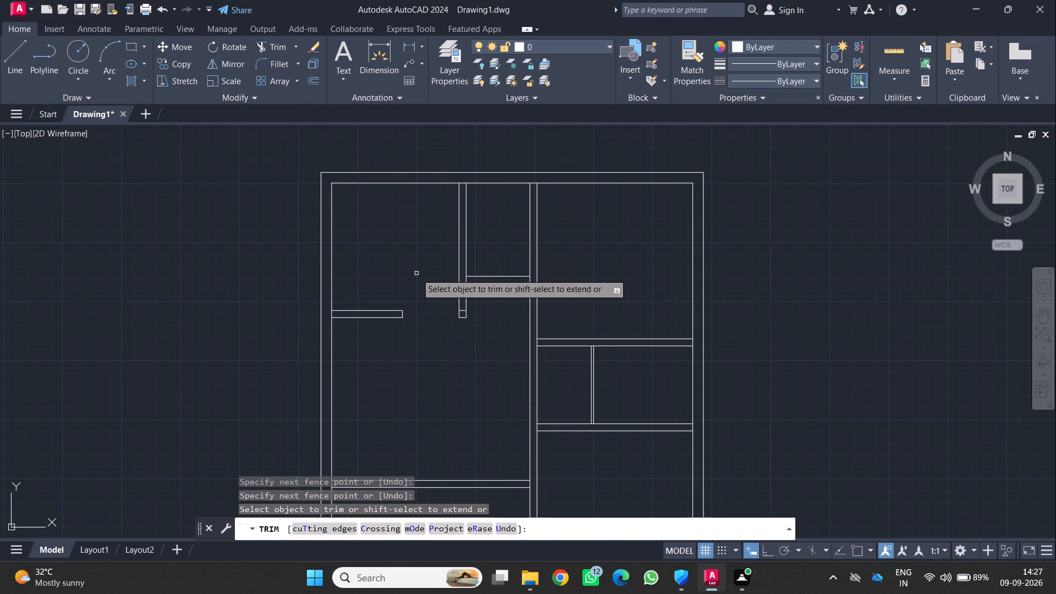
scroll(444, 340, up, 3)
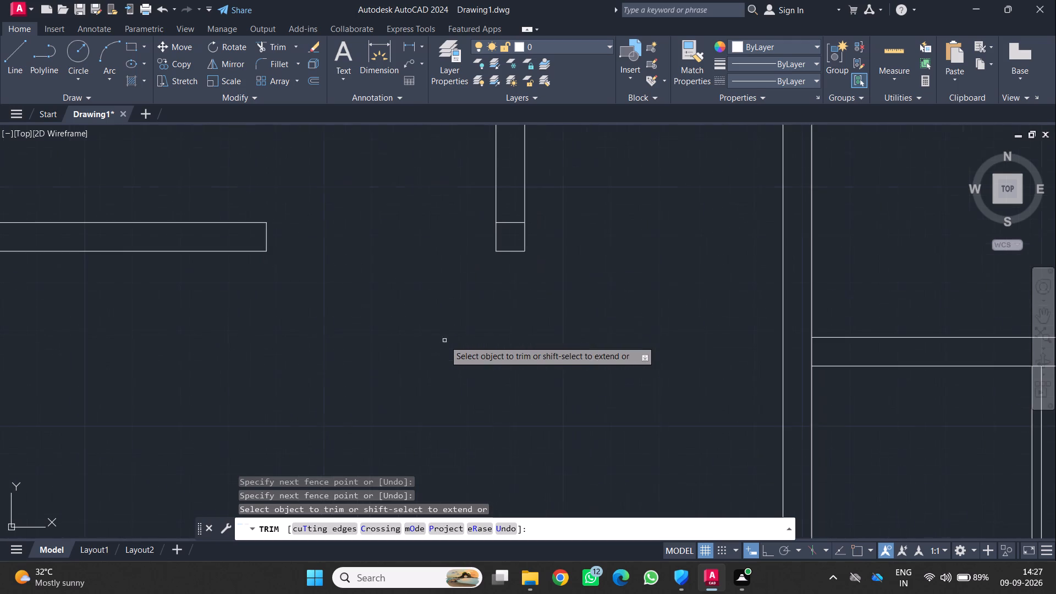
click(507, 223)
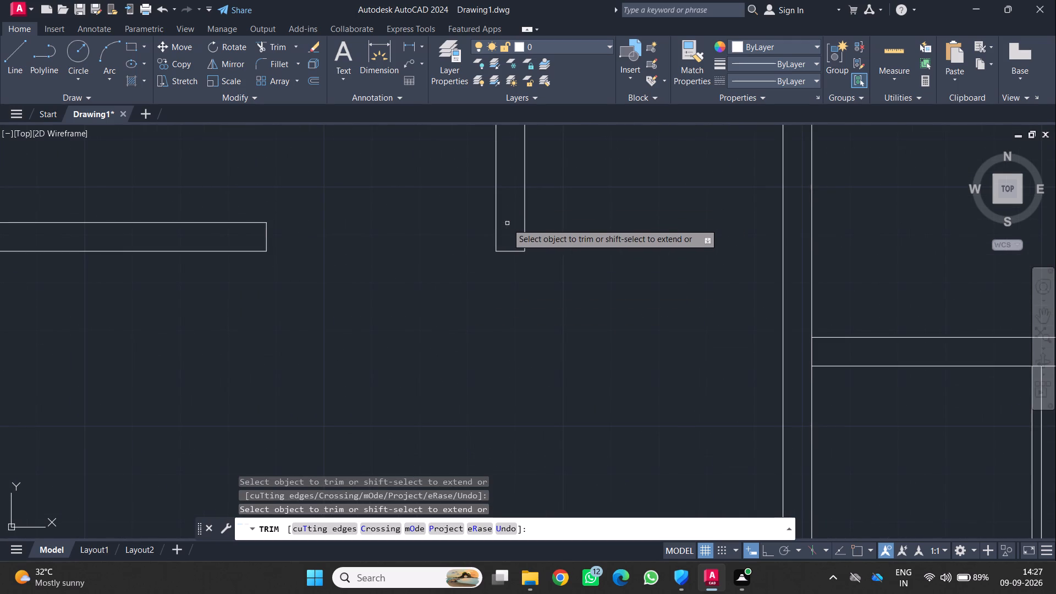
scroll(427, 315, down, 3)
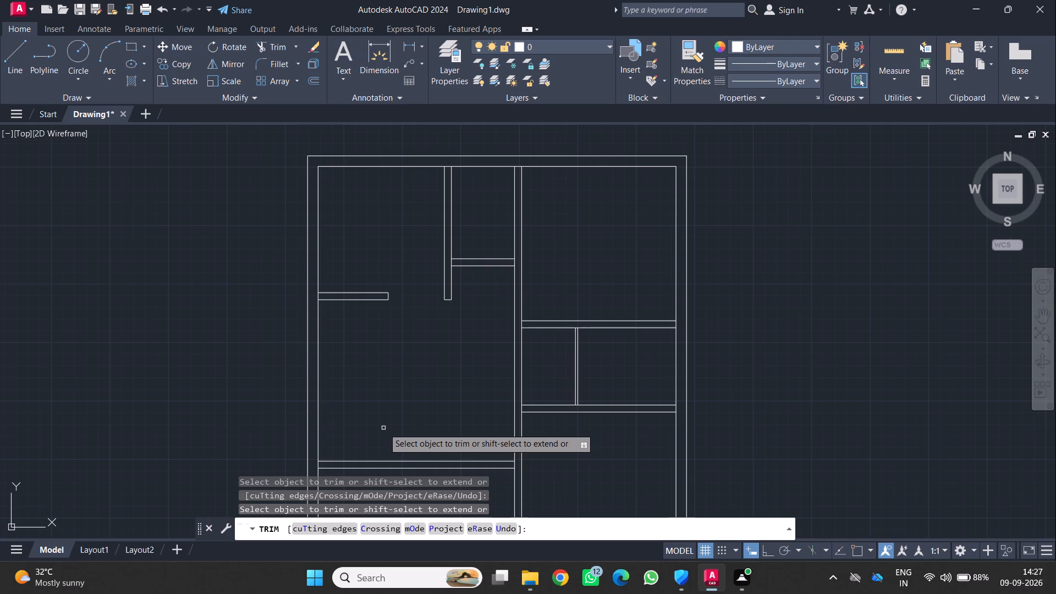
key(Escape)
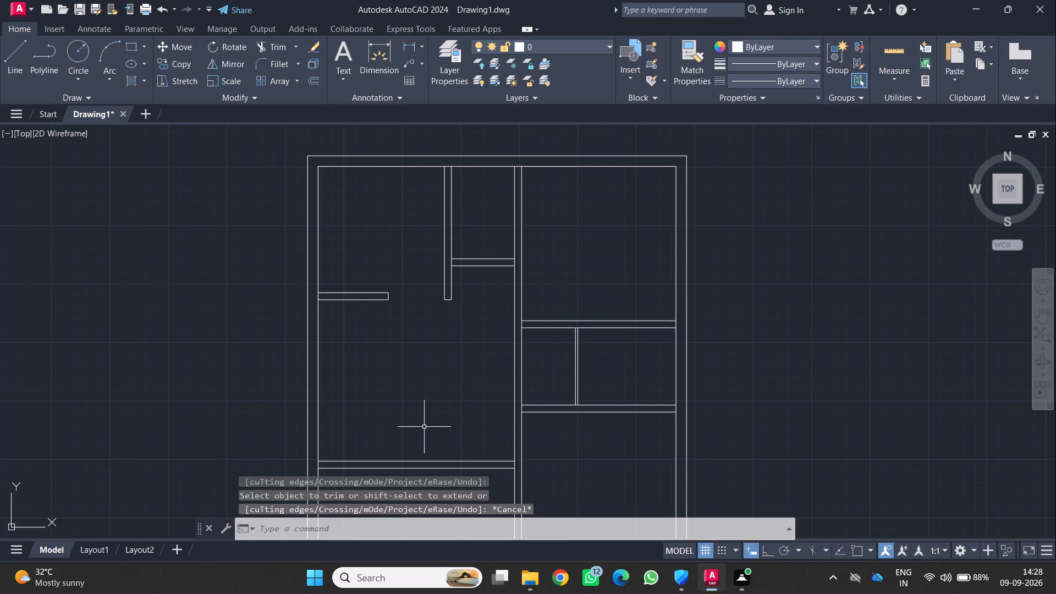
With Ortho on, draw a horizontal line across the central vertical wall's thickness, just above the upper-right room's bottom partition.
scroll(425, 429, up, 1)
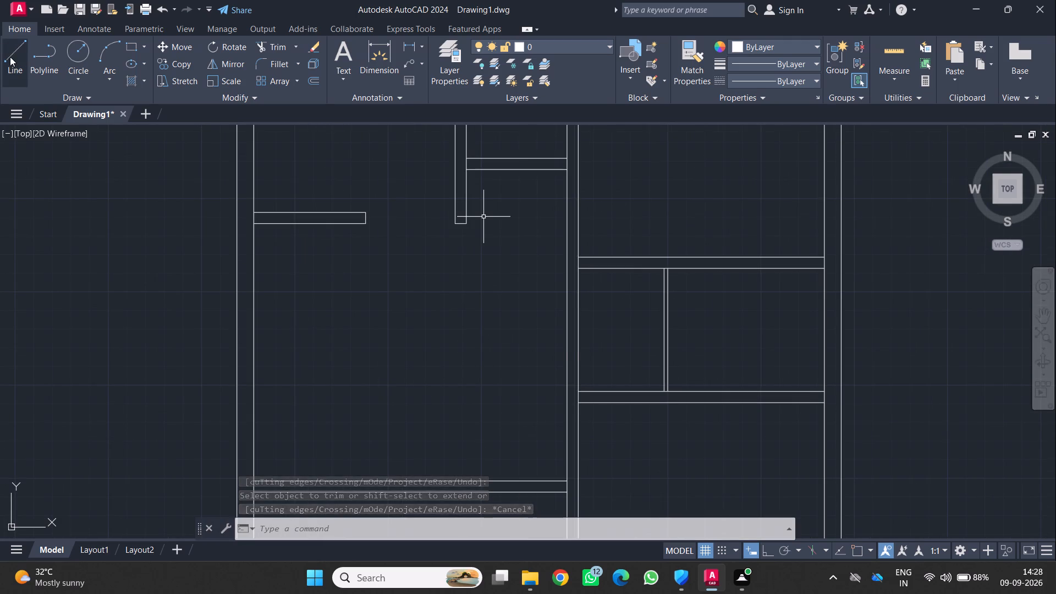
click(10, 57)
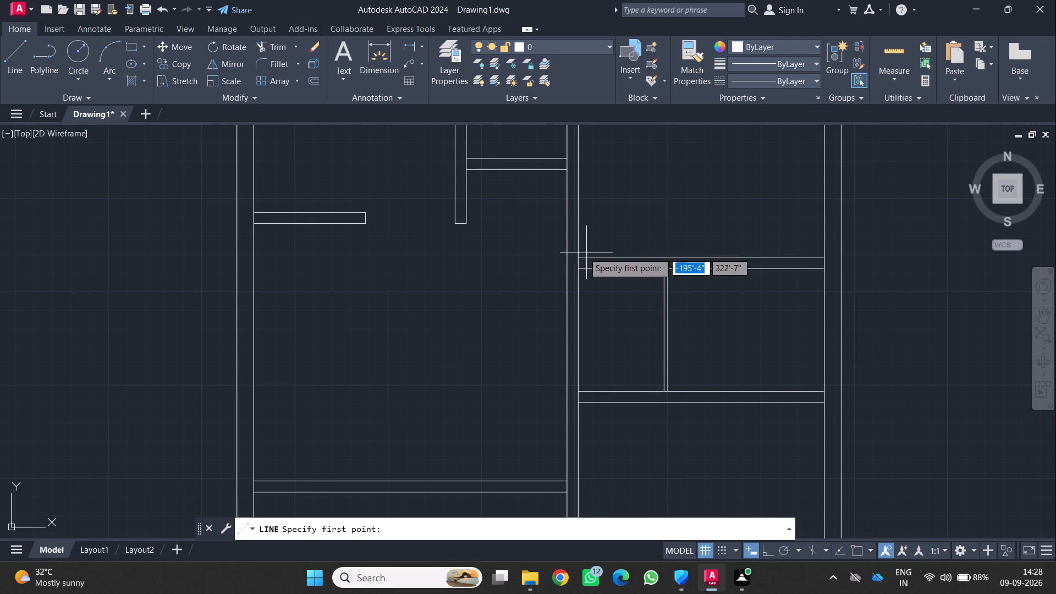
click(578, 250)
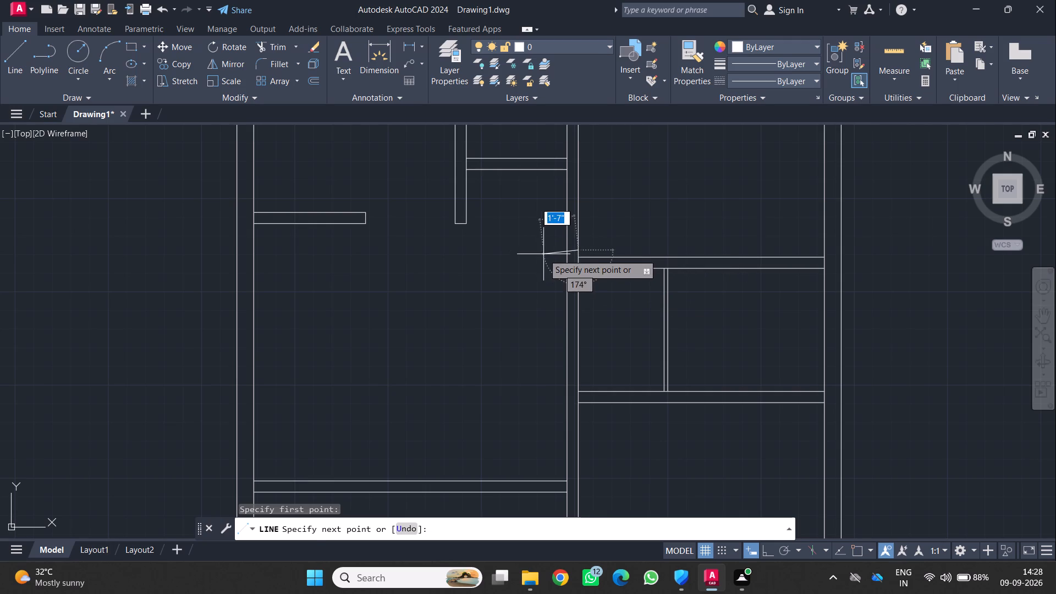
scroll(526, 274, up, 2)
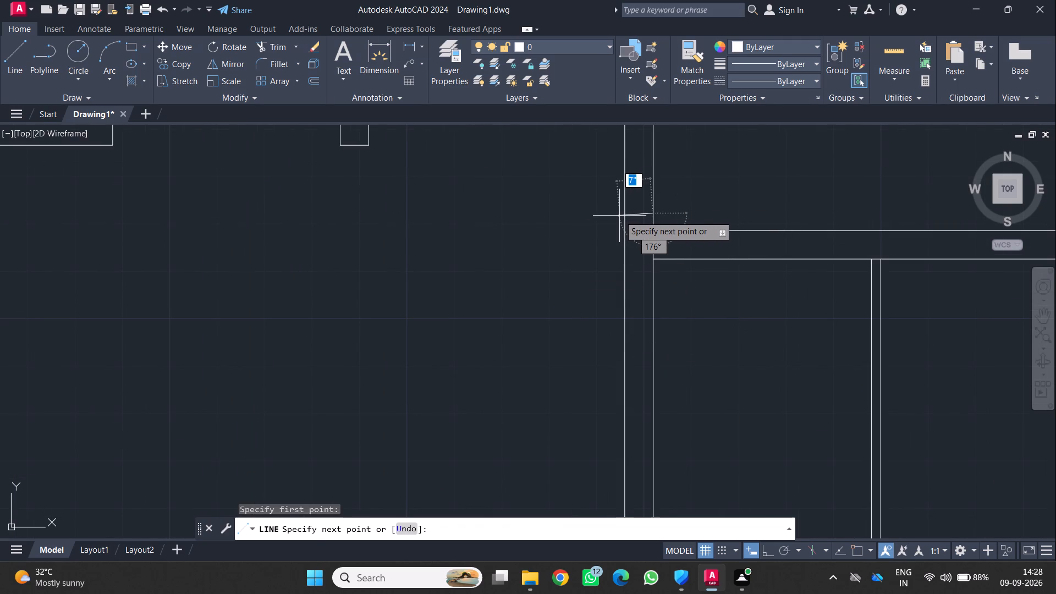
key(F8)
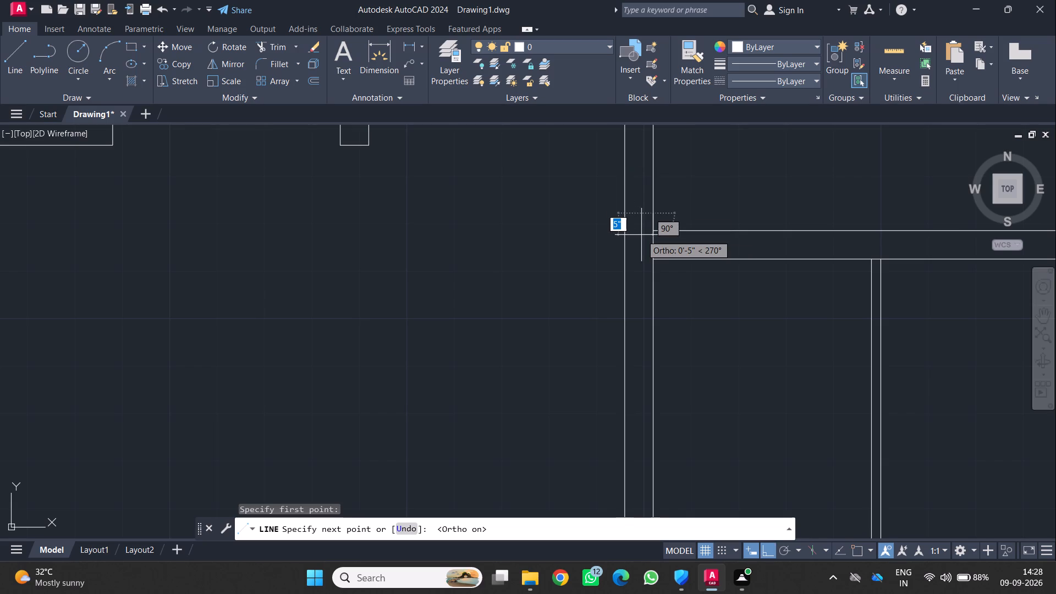
click(625, 211)
key(Return)
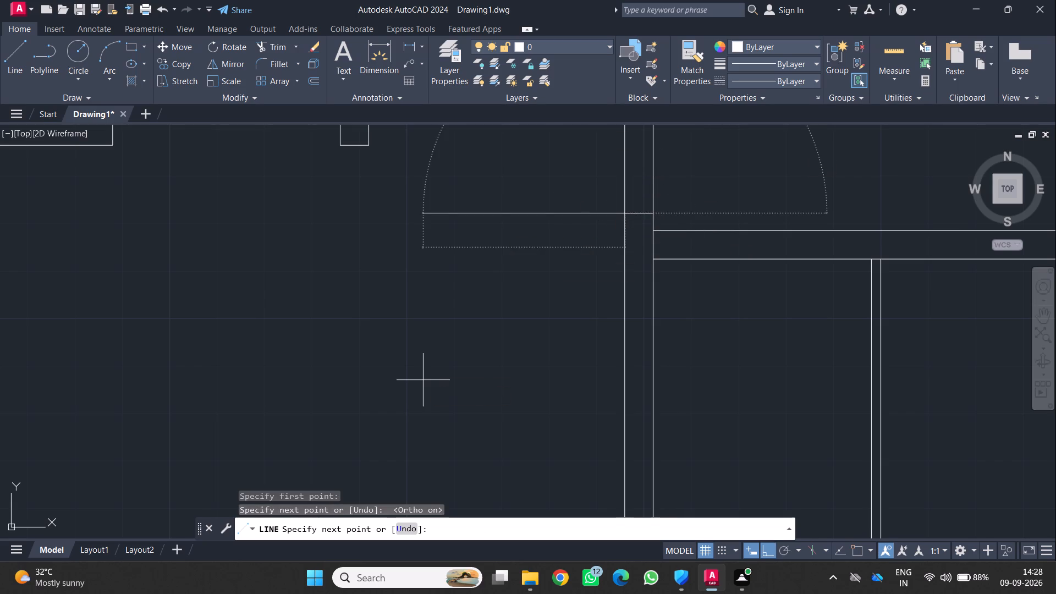
scroll(433, 408, down, 2)
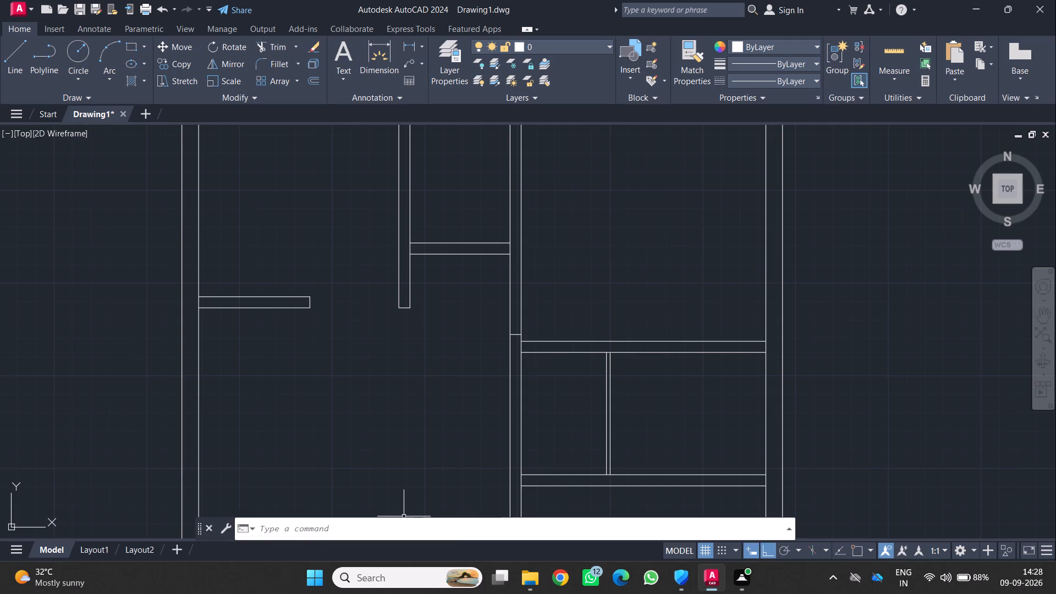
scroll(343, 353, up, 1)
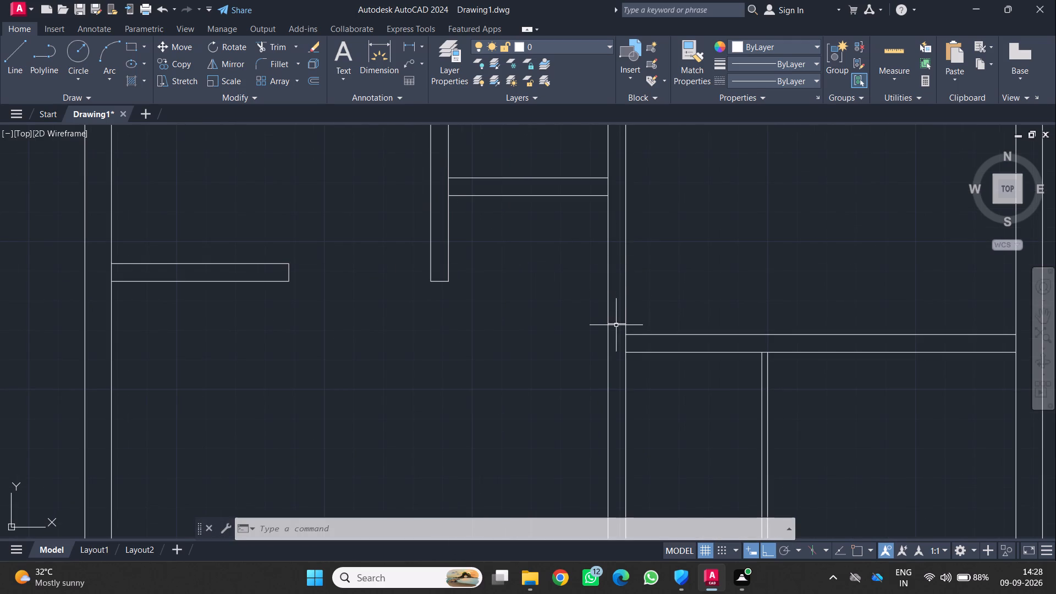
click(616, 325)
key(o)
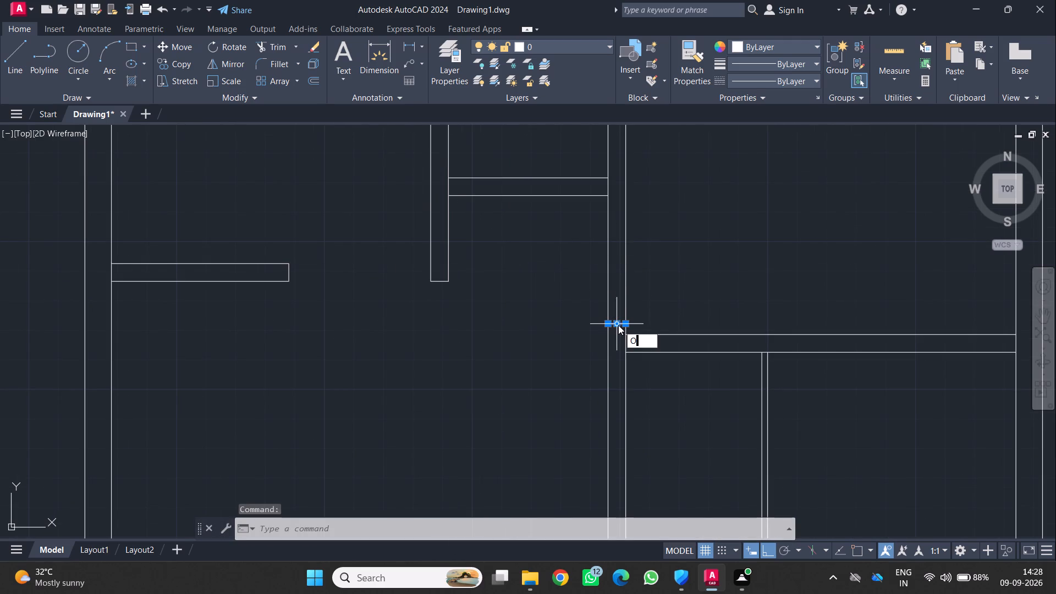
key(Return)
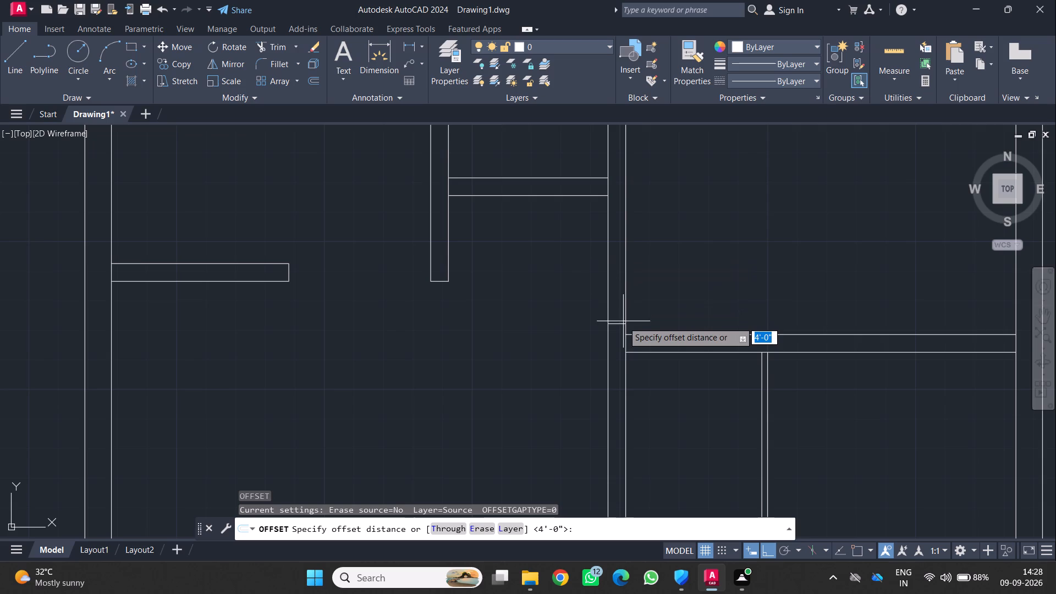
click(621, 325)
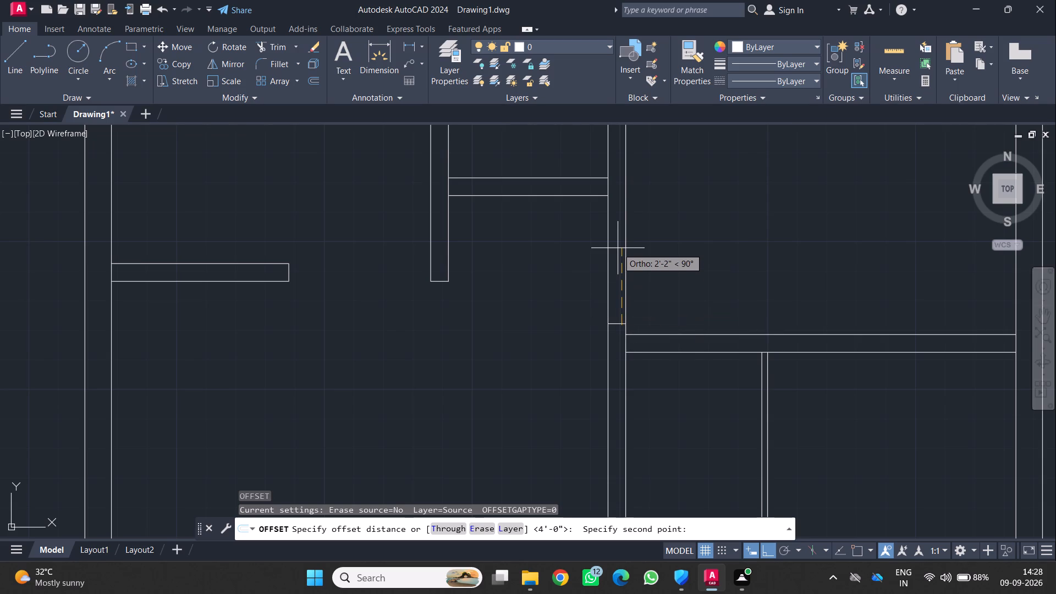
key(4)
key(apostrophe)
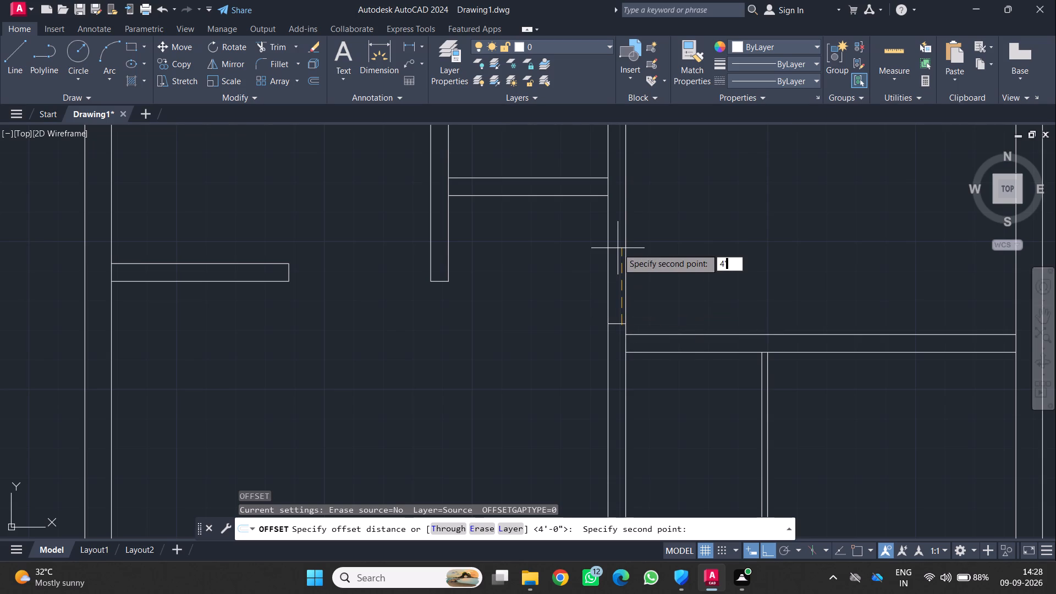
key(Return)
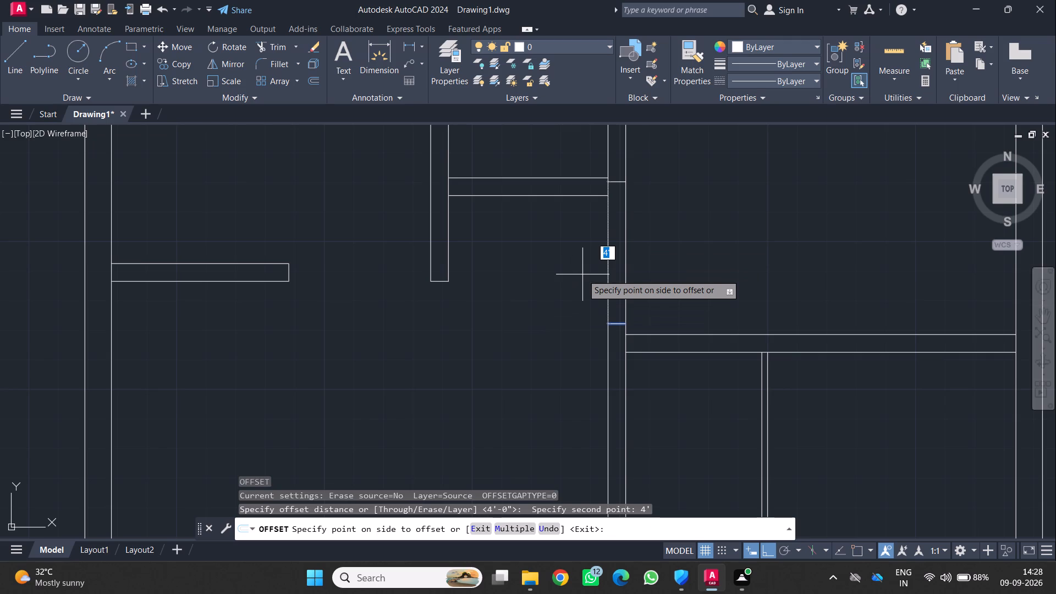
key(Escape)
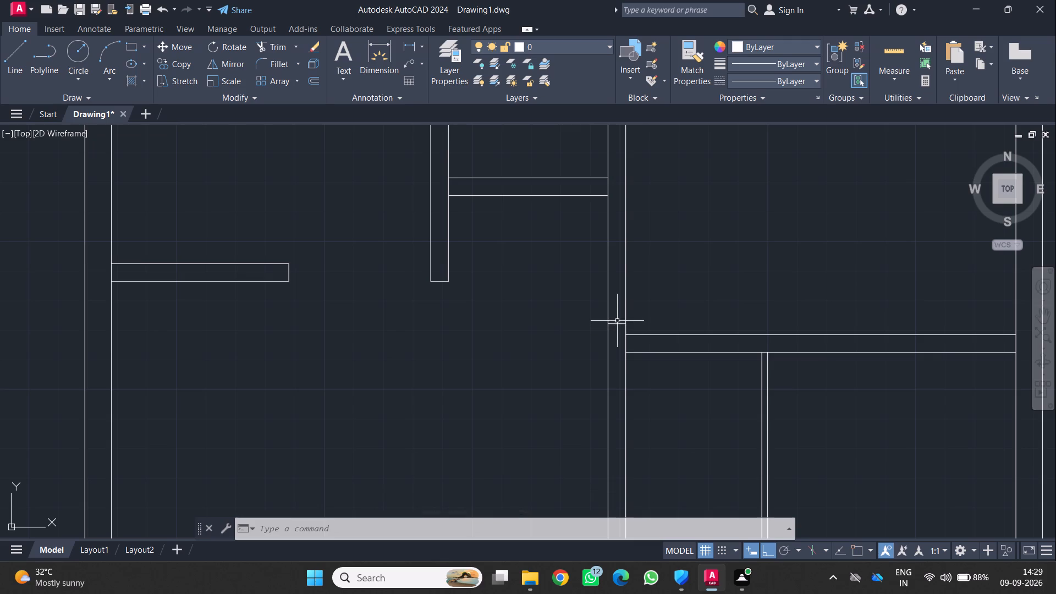
Offset the short horizontal line across the central vertical wall 2' upward within the wall's thickness.
click(617, 323)
key(o)
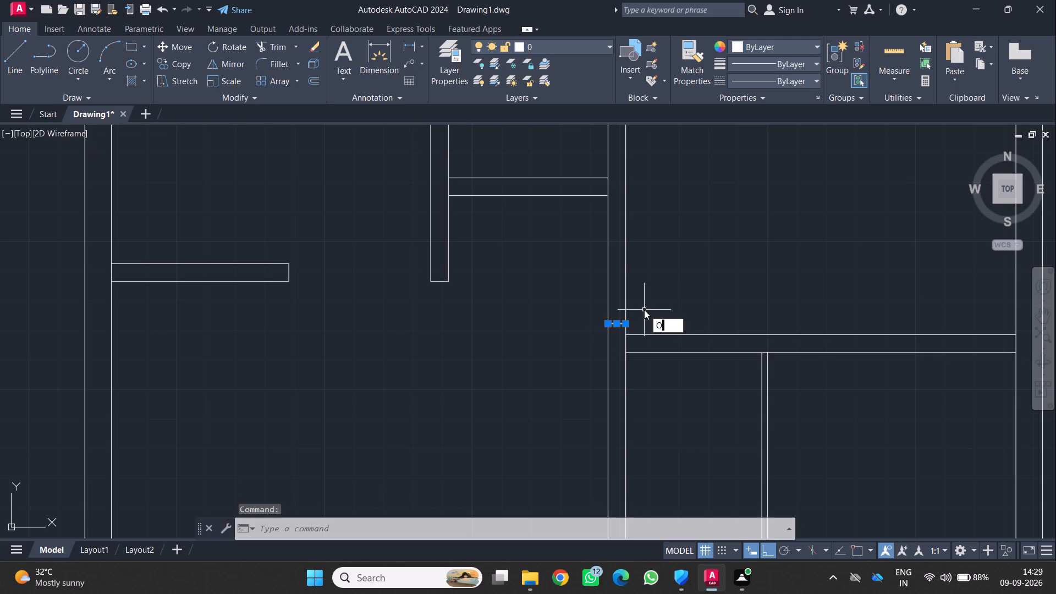
key(Return)
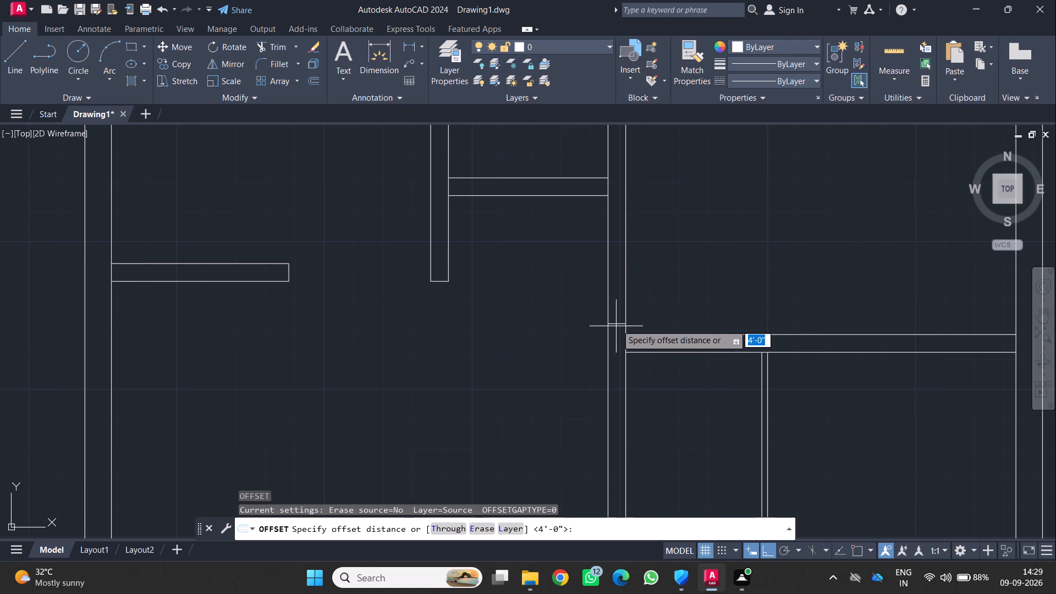
click(619, 325)
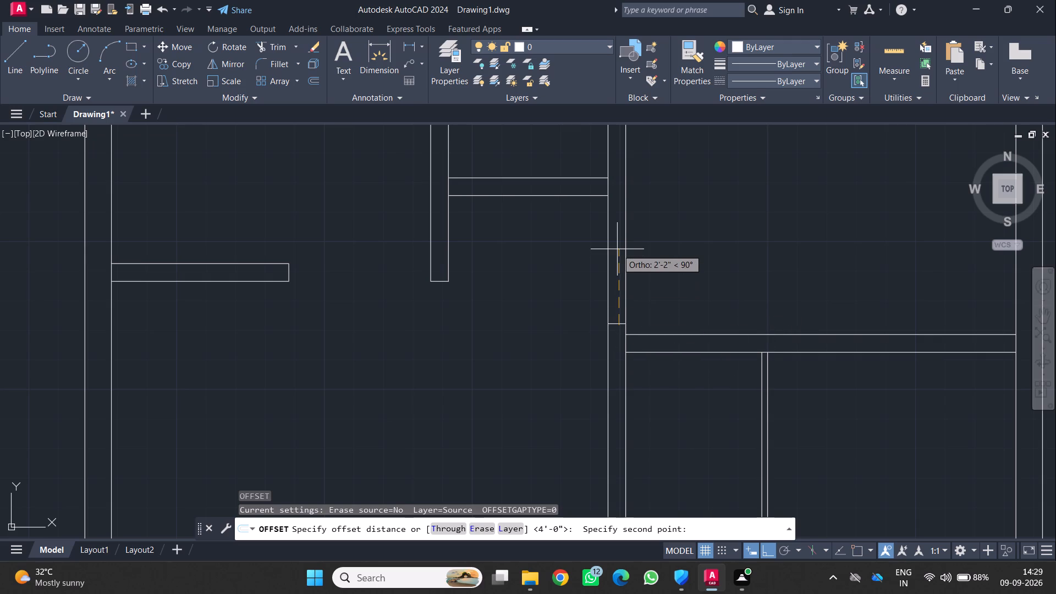
key(2)
key(apostrophe)
key(Return)
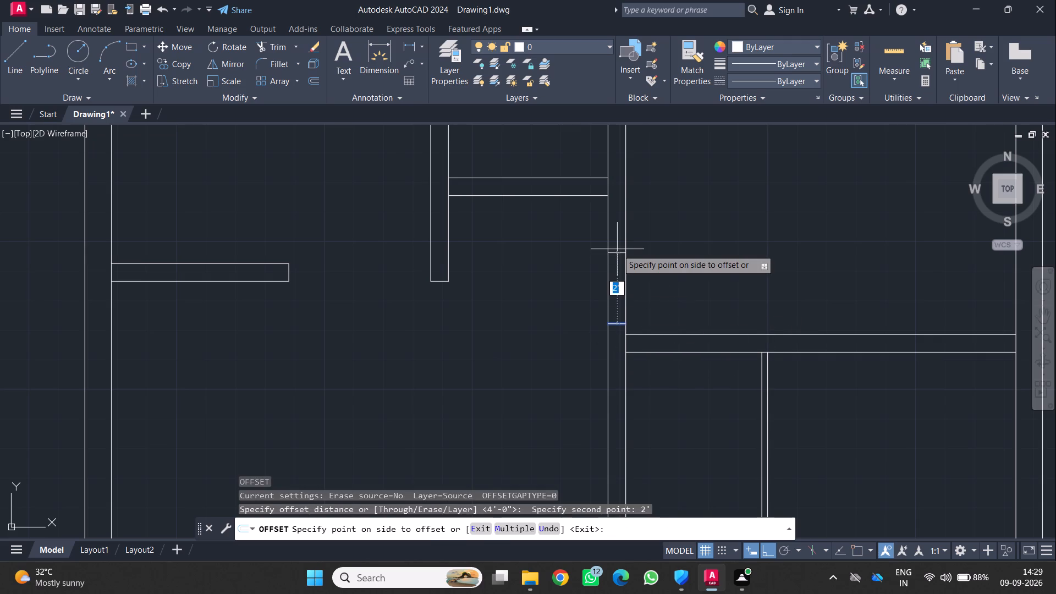
click(641, 230)
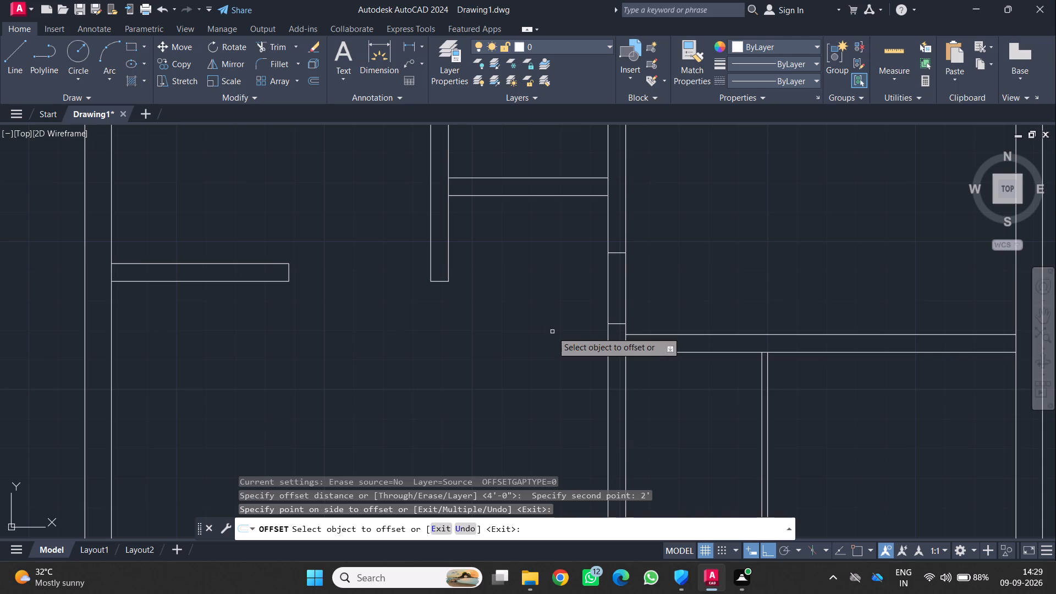
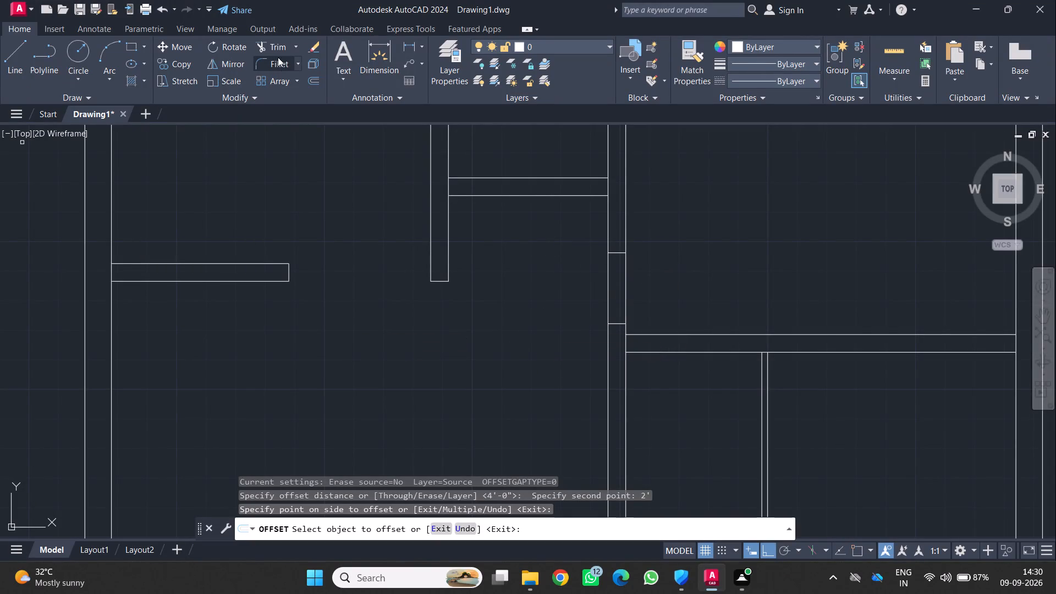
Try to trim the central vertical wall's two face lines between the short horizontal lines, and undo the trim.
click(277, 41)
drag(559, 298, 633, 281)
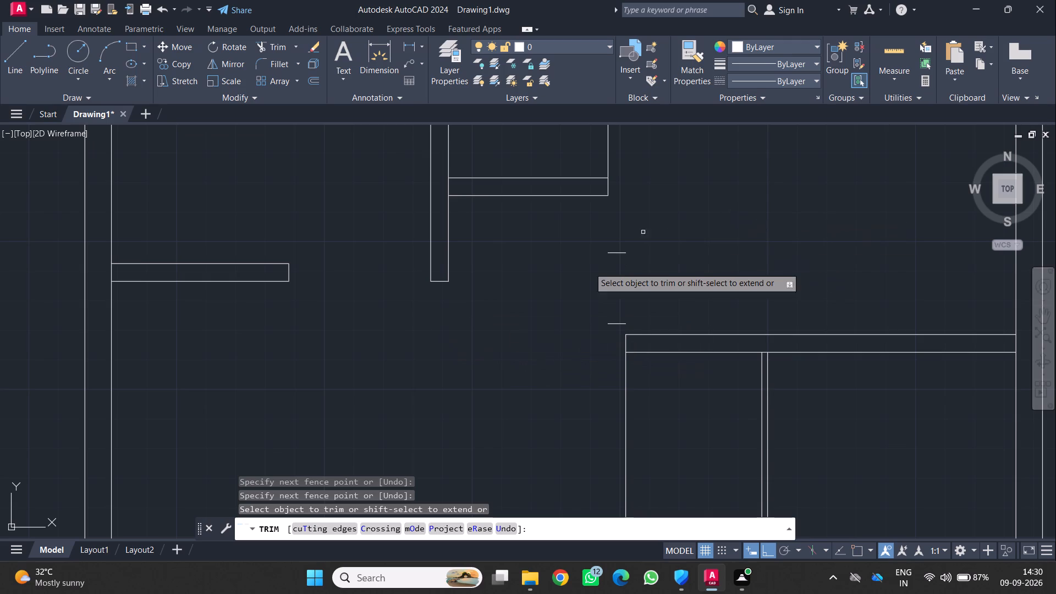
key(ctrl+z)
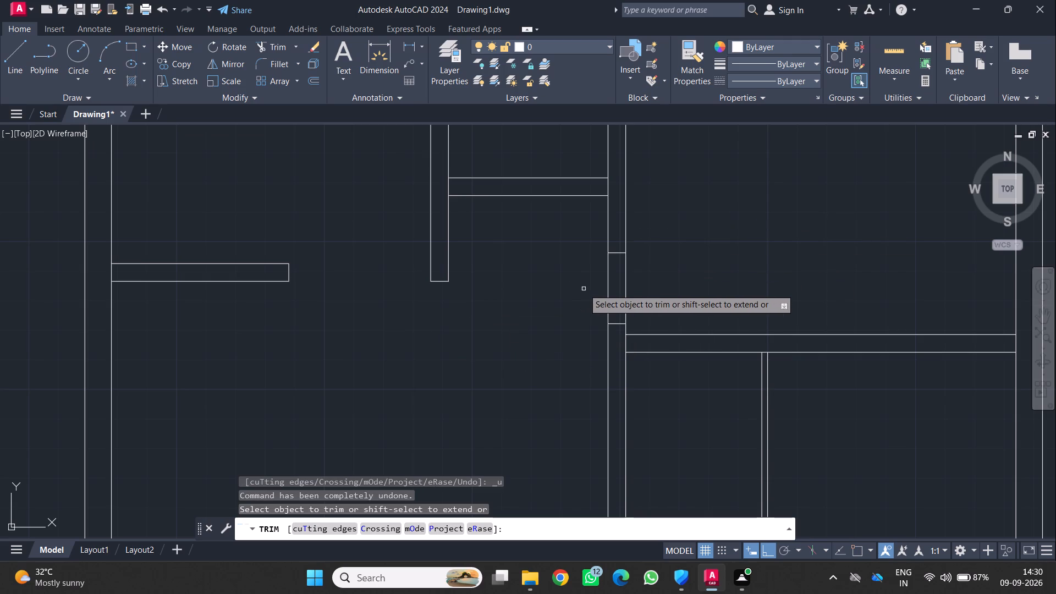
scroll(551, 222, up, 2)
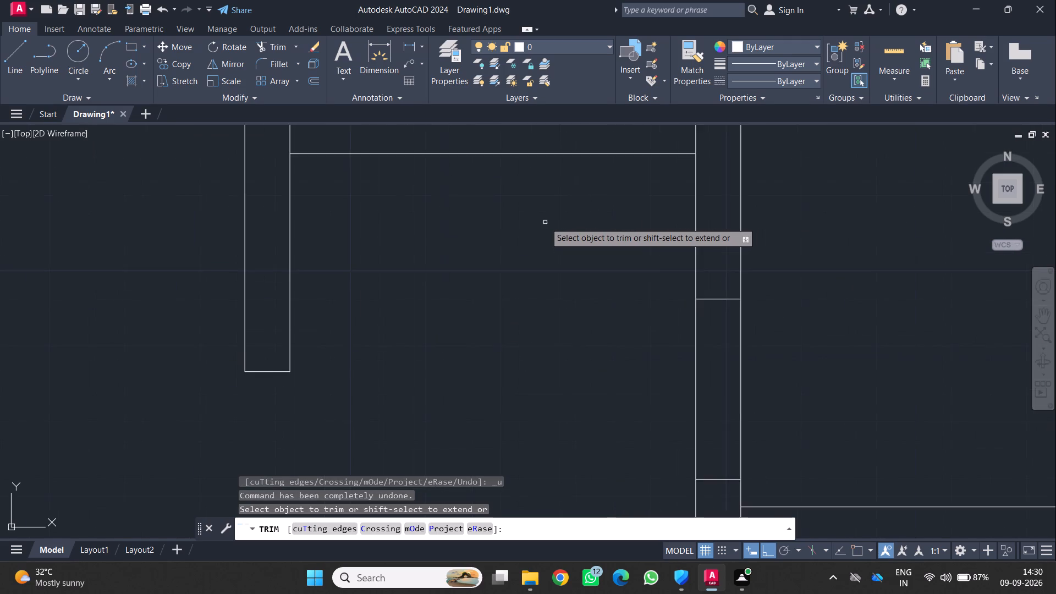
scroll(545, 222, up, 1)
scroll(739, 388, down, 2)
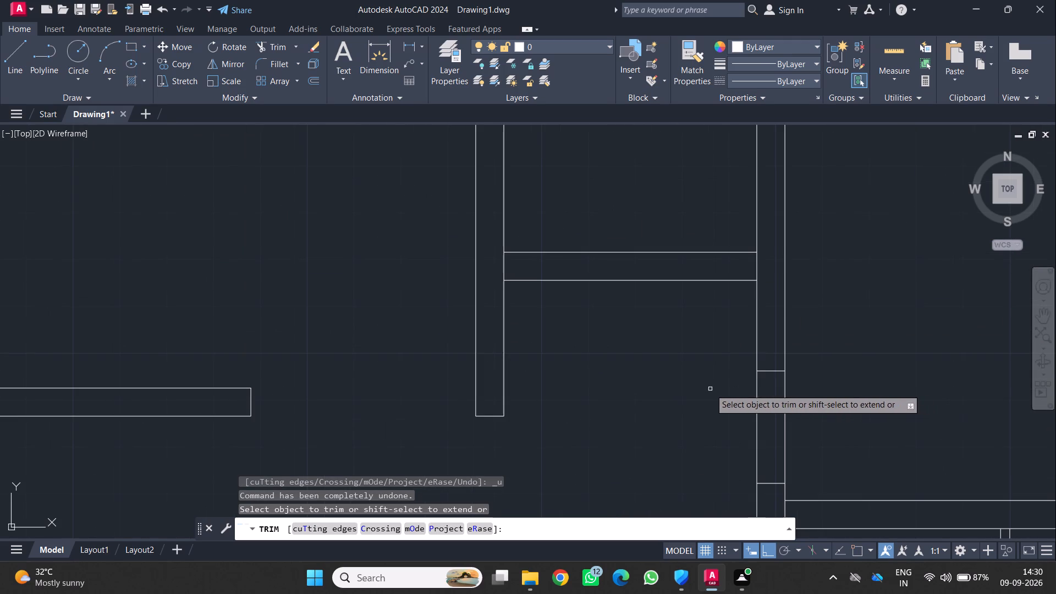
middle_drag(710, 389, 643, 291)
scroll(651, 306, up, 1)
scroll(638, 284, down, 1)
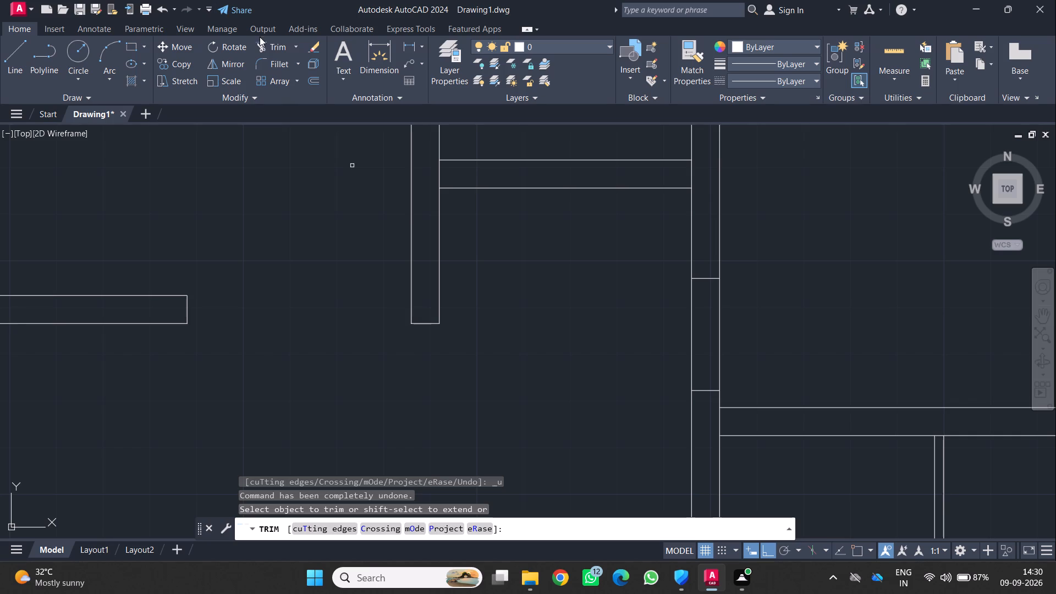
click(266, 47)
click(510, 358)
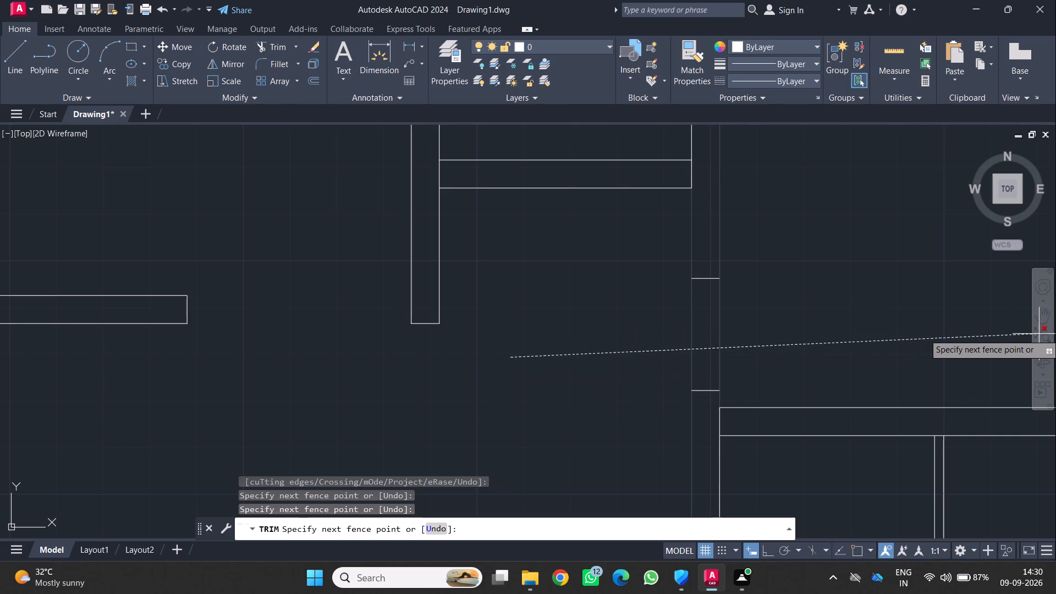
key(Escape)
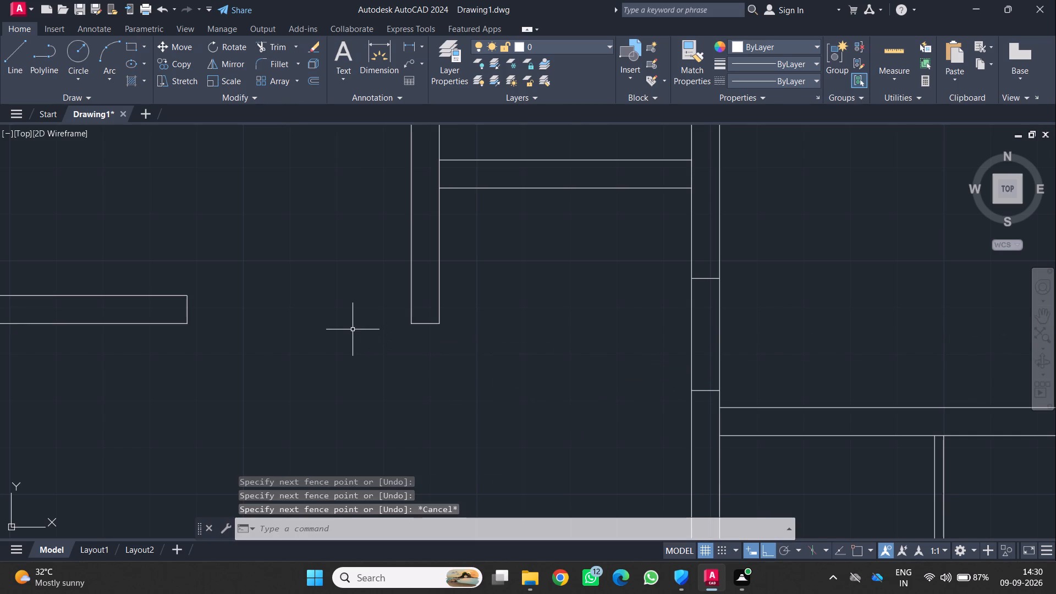
Extend the upper short horizontal line in the central vertical wall to meet the wall's right face line.
scroll(367, 362, up, 1)
scroll(870, 174, up, 1)
middle_drag(865, 177, 867, 178)
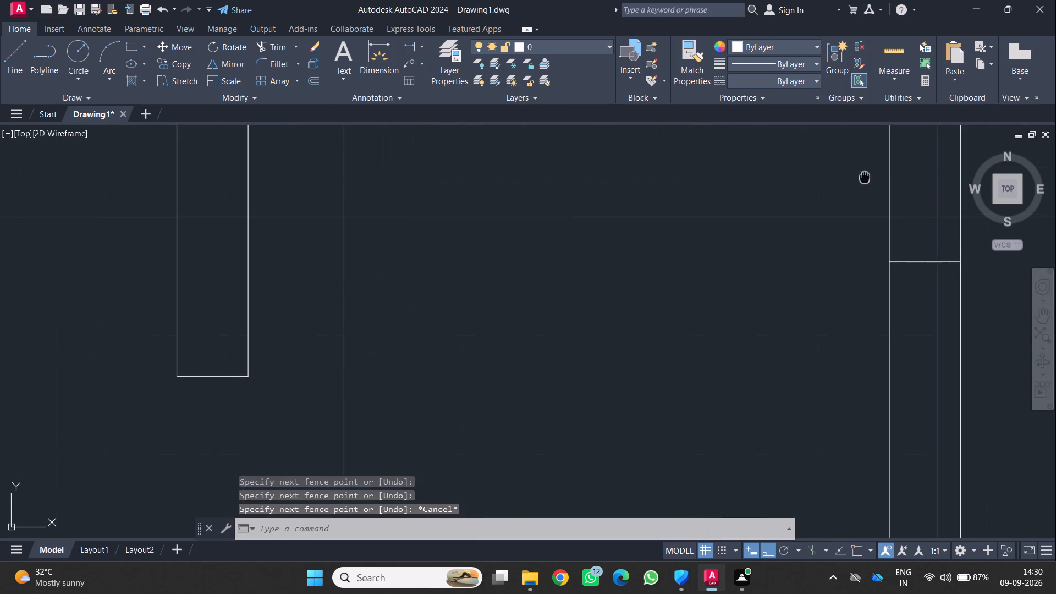
middle_drag(867, 178, 195, 349)
scroll(195, 349, up, 2)
middle_drag(217, 361, 372, 120)
scroll(373, 120, up, 1)
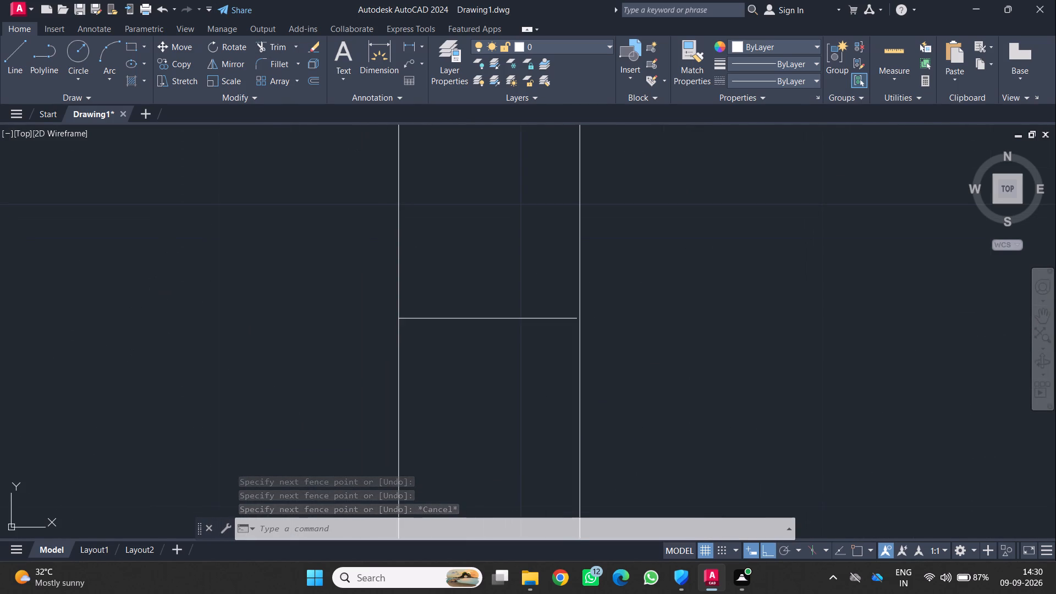
scroll(493, 372, up, 2)
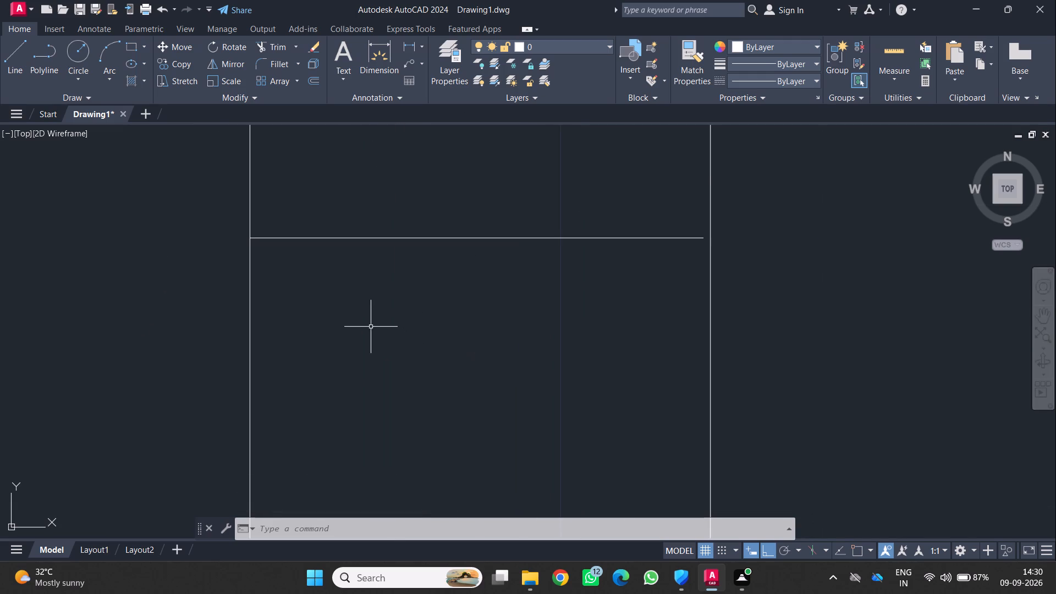
text(EX)
click(711, 209)
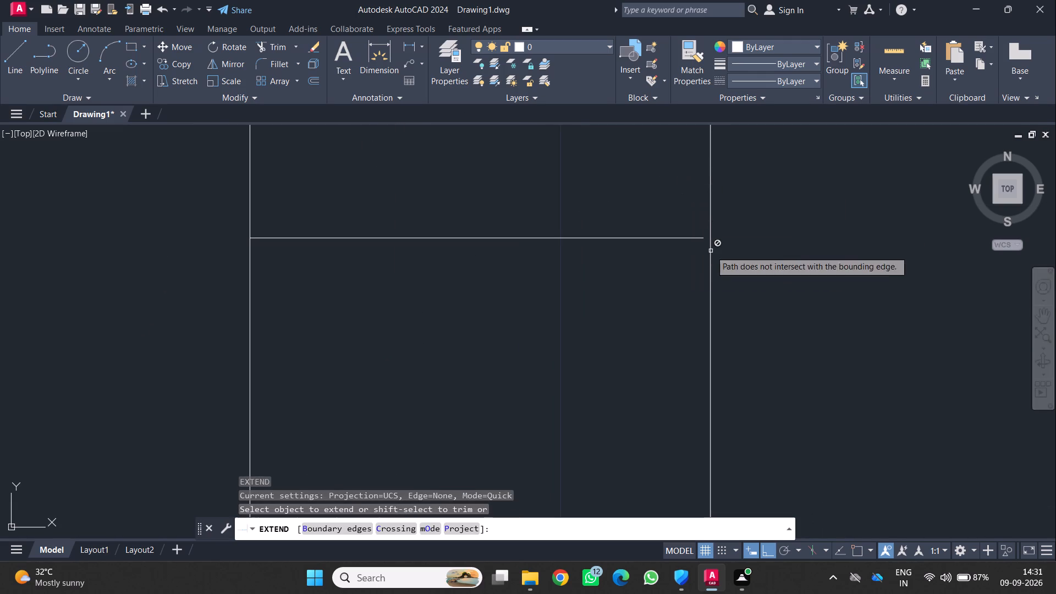
click(686, 238)
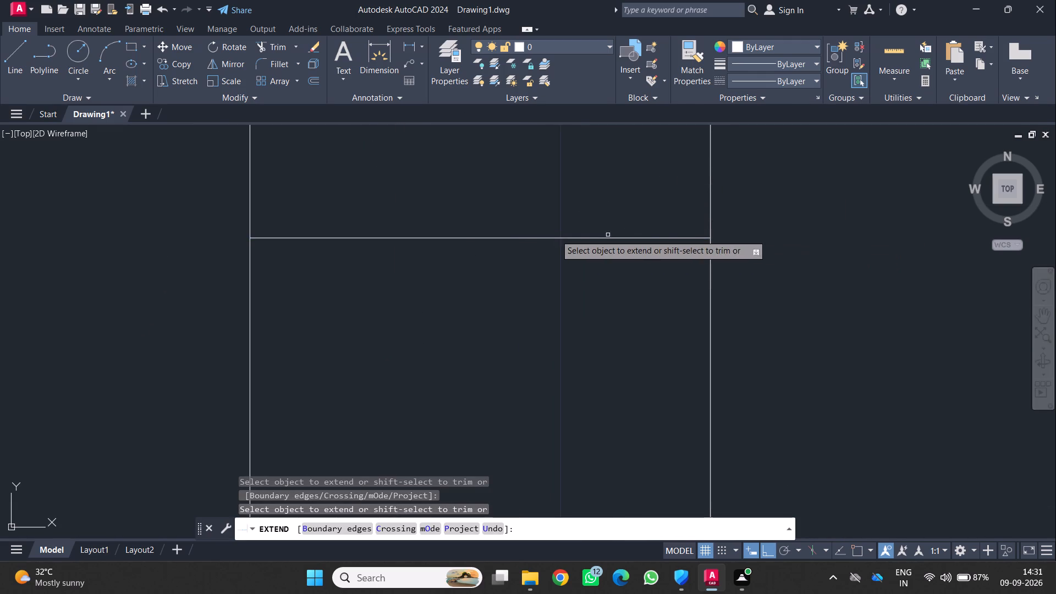
click(260, 237)
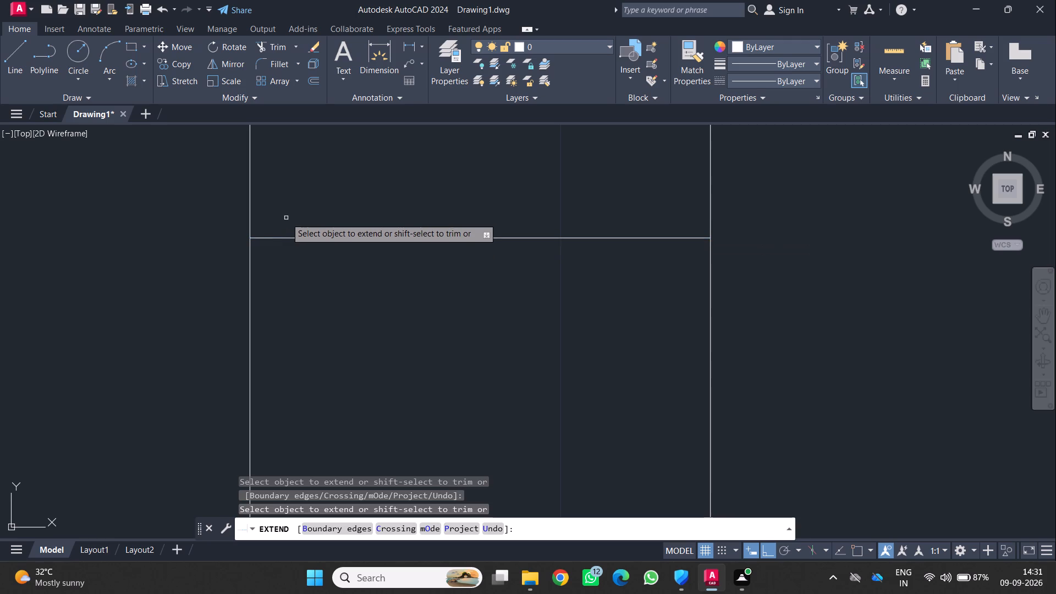
key(Escape)
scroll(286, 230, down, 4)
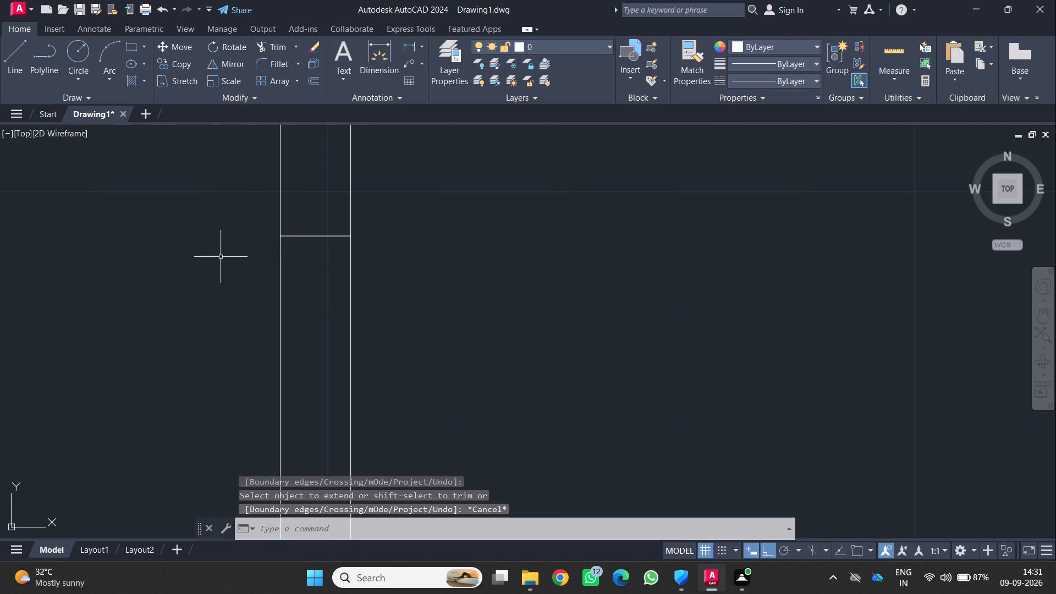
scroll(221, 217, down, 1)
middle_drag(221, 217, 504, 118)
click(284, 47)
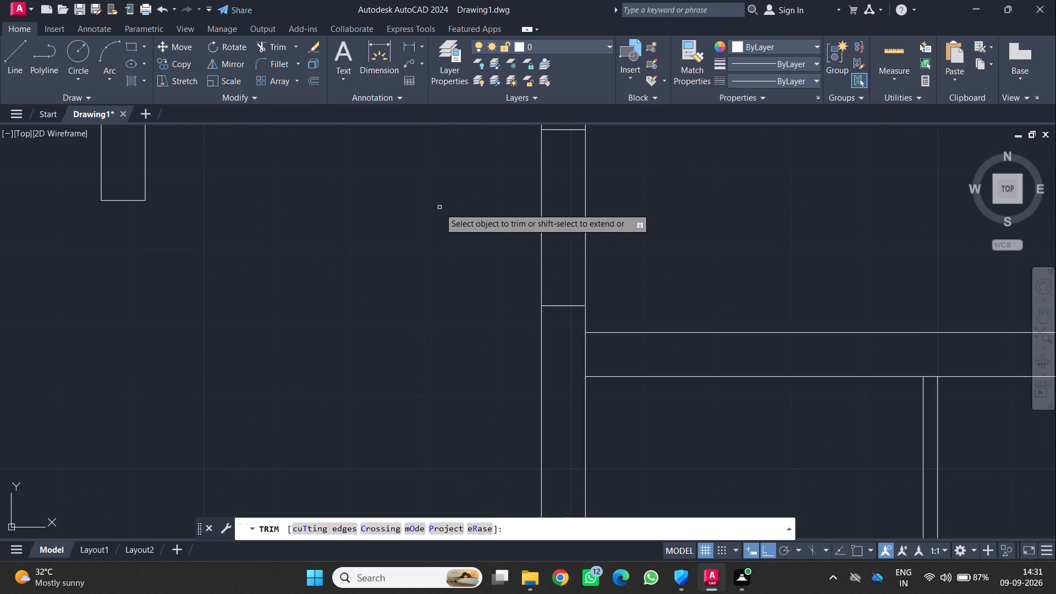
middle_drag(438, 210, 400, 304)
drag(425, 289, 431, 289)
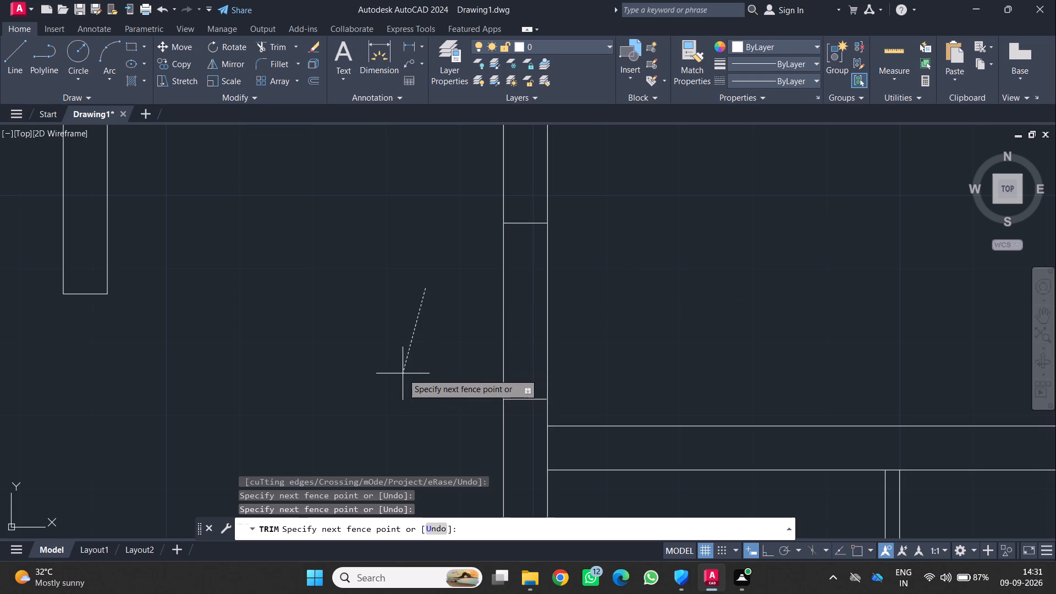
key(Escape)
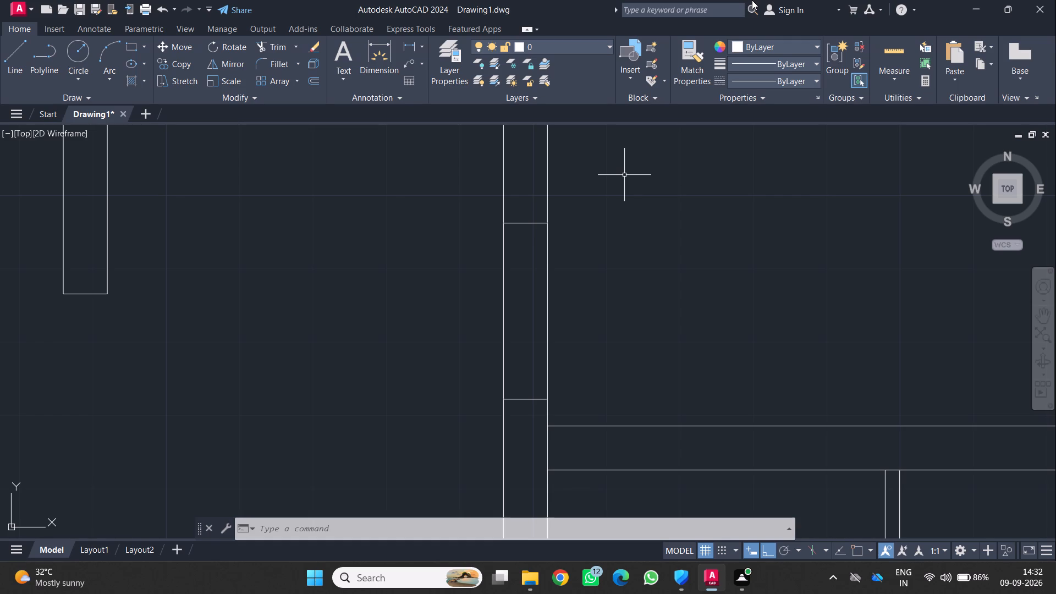
Extend the lower short horizontal line in the central vertical wall to meet the wall's right face line.
scroll(680, 358, up, 2)
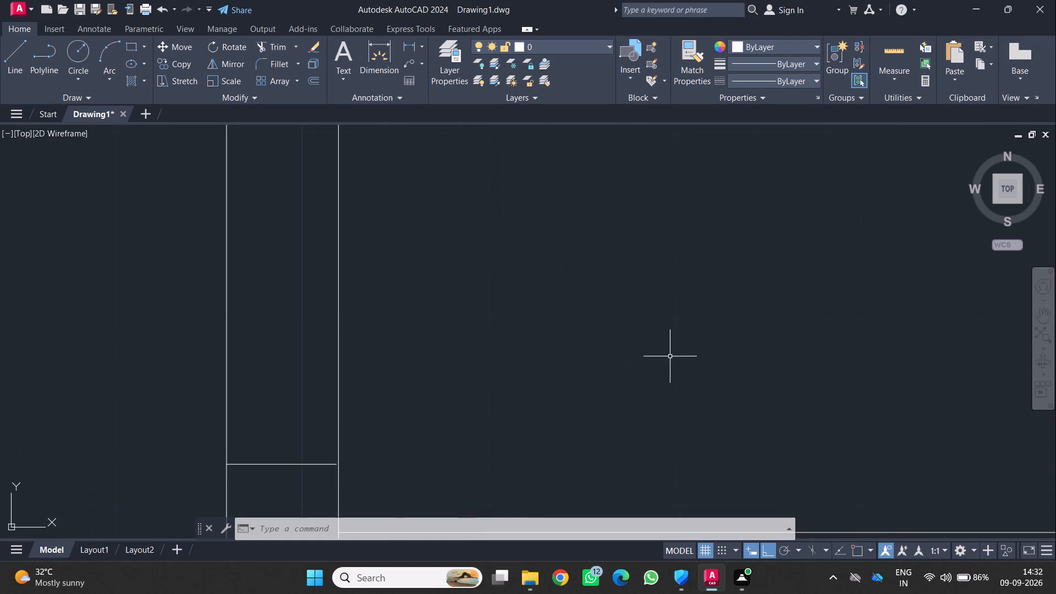
middle_drag(365, 440, 639, 251)
scroll(639, 251, up, 1)
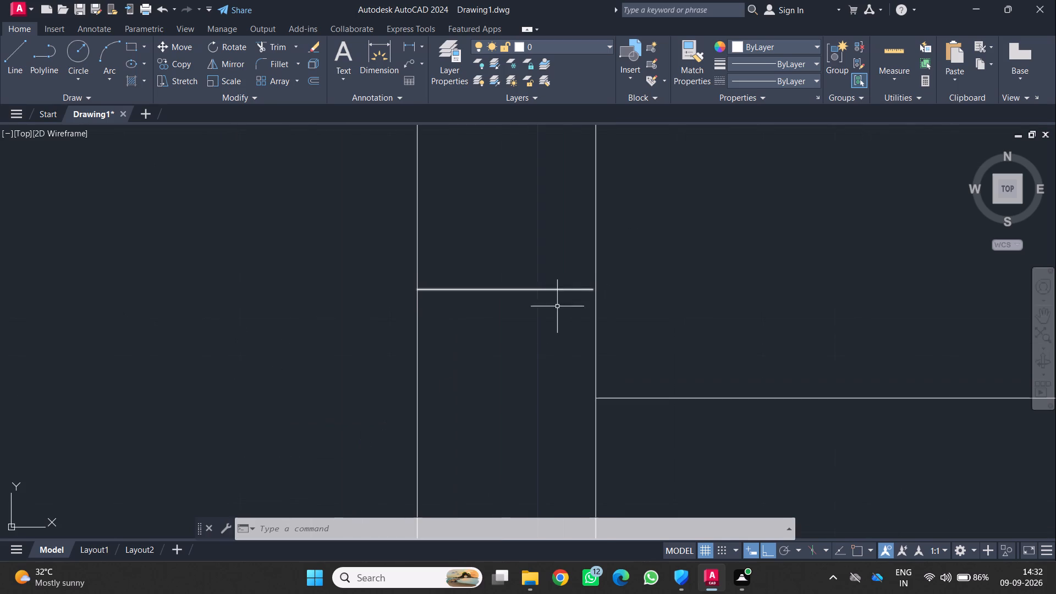
key(Escape)
text(EX)
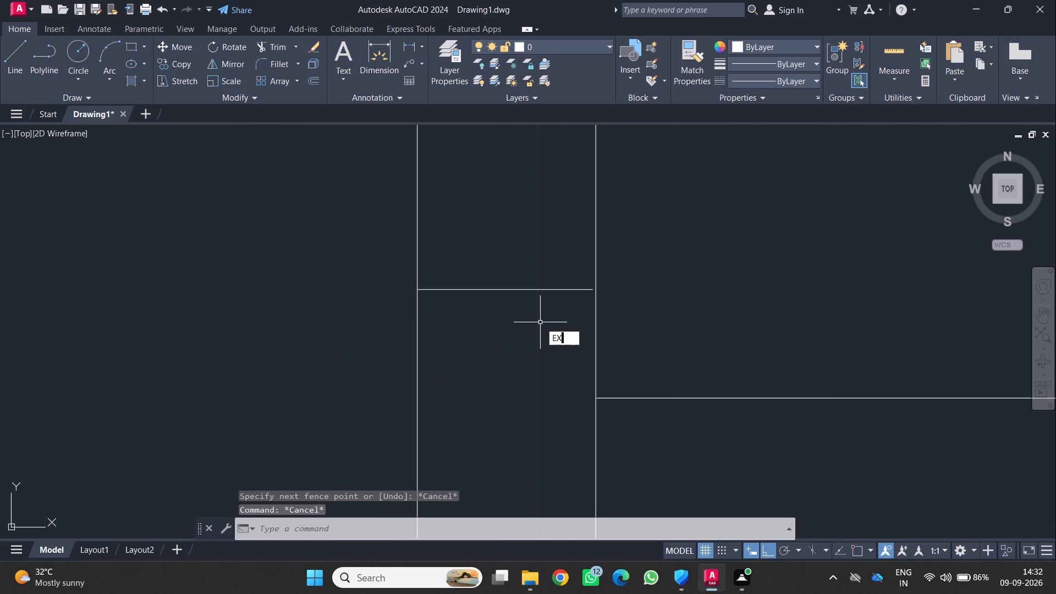
key(Return)
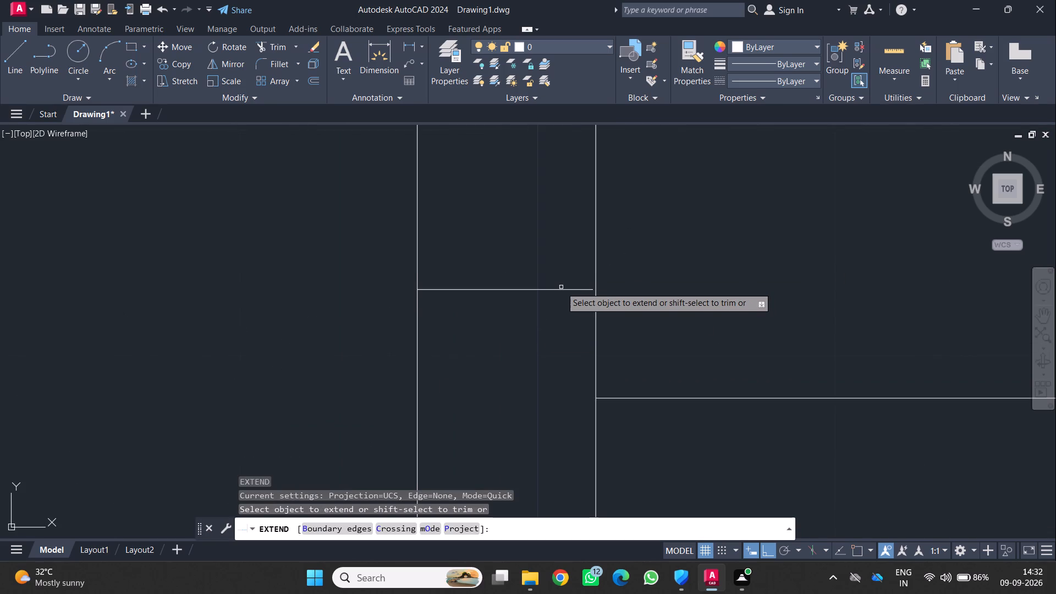
click(561, 291)
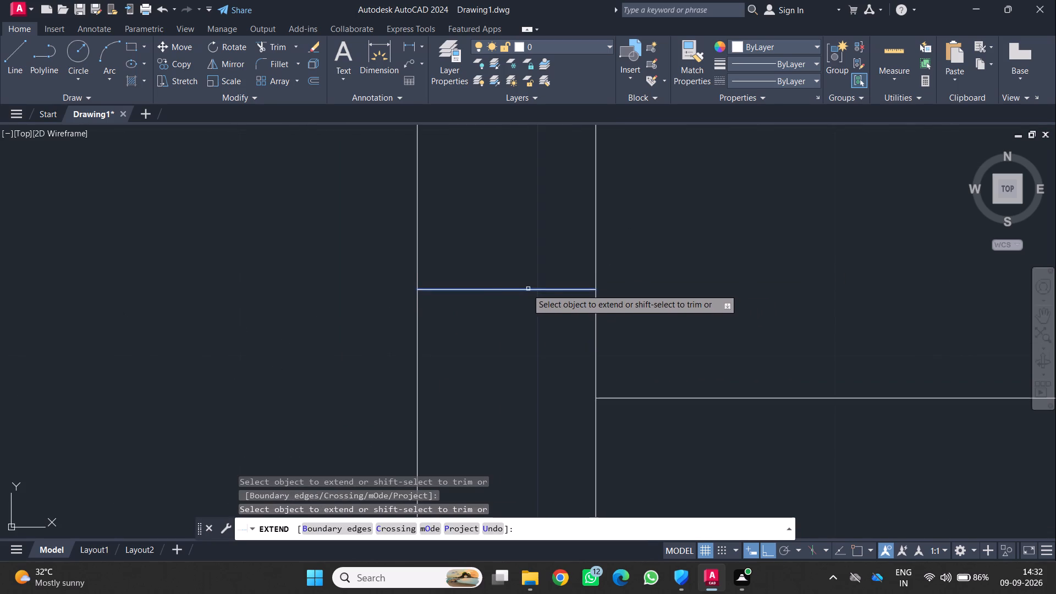
click(427, 288)
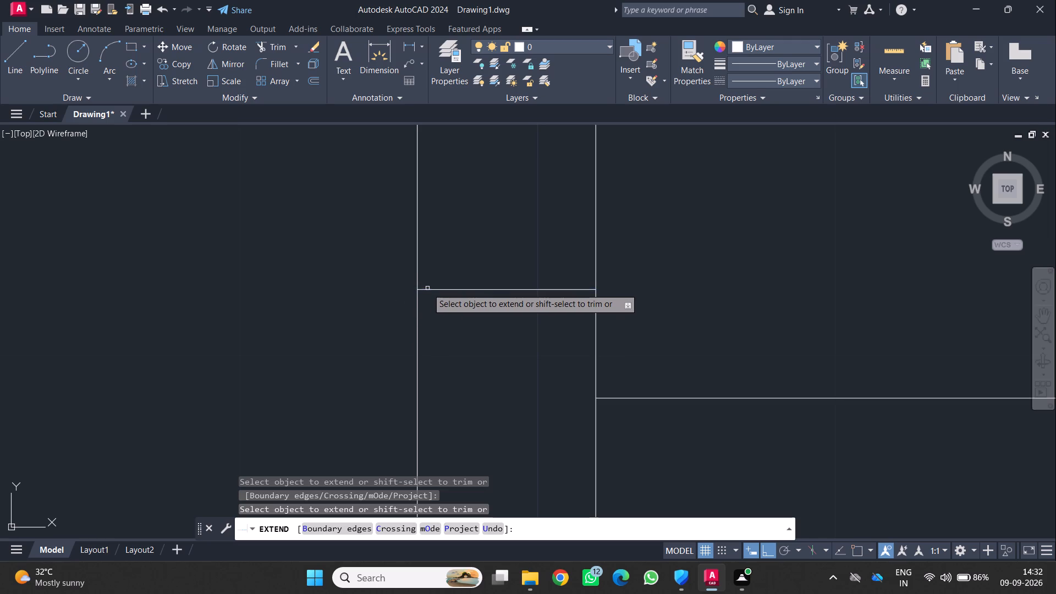
key(Escape)
Trim both face lines of the central vertical wall between the two short horizontal lines to form the 2' opening.
scroll(493, 275, down, 6)
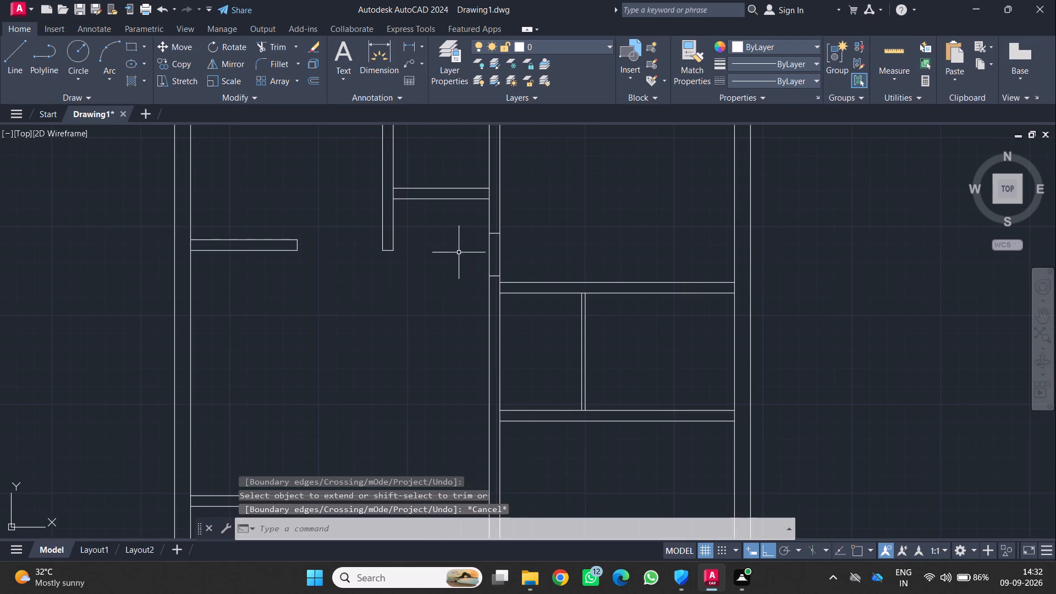
scroll(457, 246, up, 1)
click(275, 48)
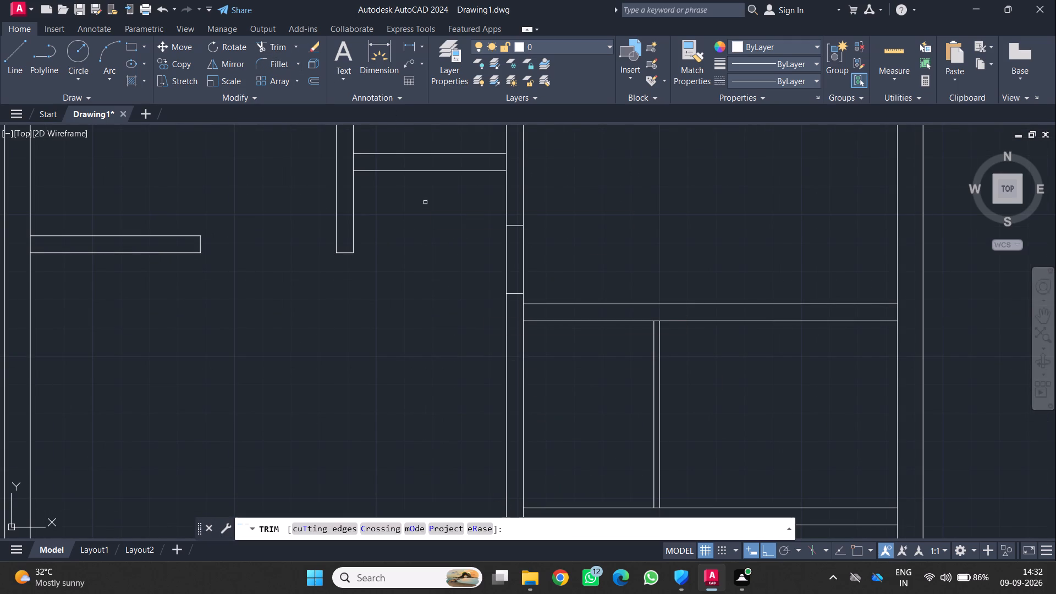
click(465, 260)
click(680, 241)
scroll(596, 262, up, 1)
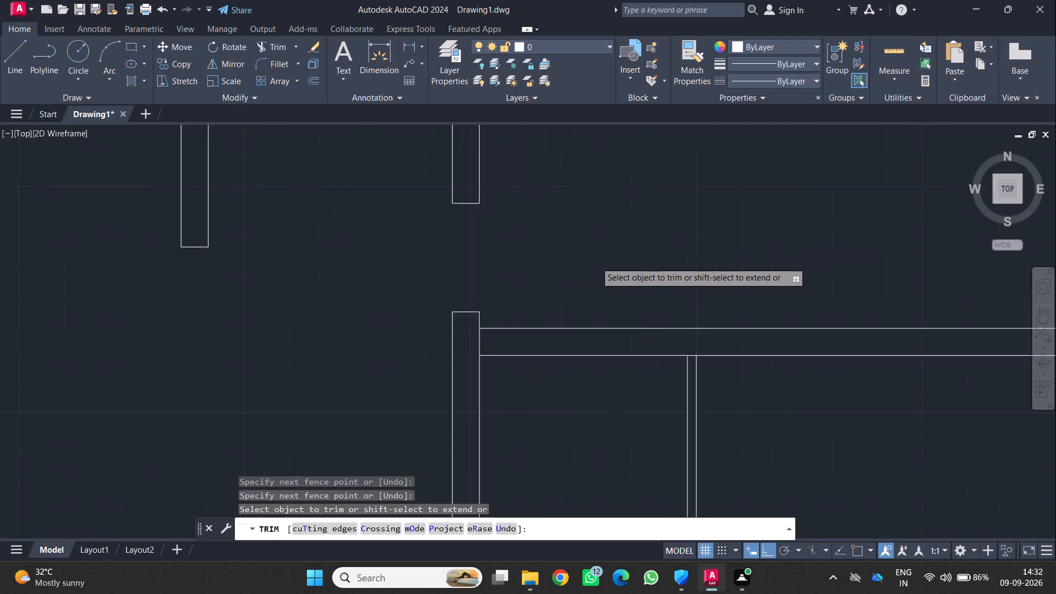
Draw a vertical line across the thickness of the short horizontal partition left of the central wall, near the partition's left end.
scroll(596, 262, down, 1)
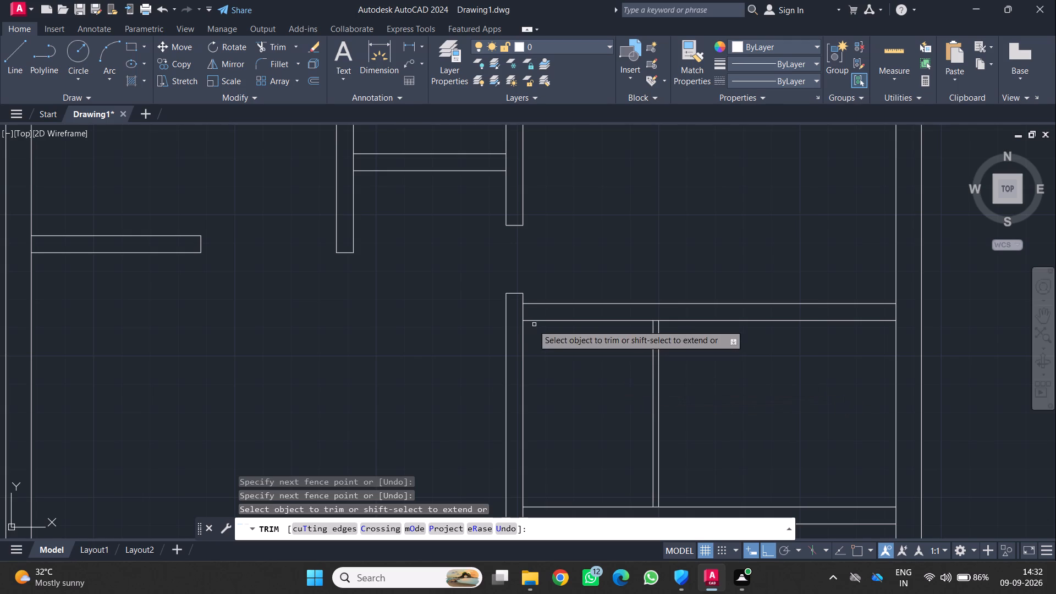
middle_drag(447, 312, 438, 357)
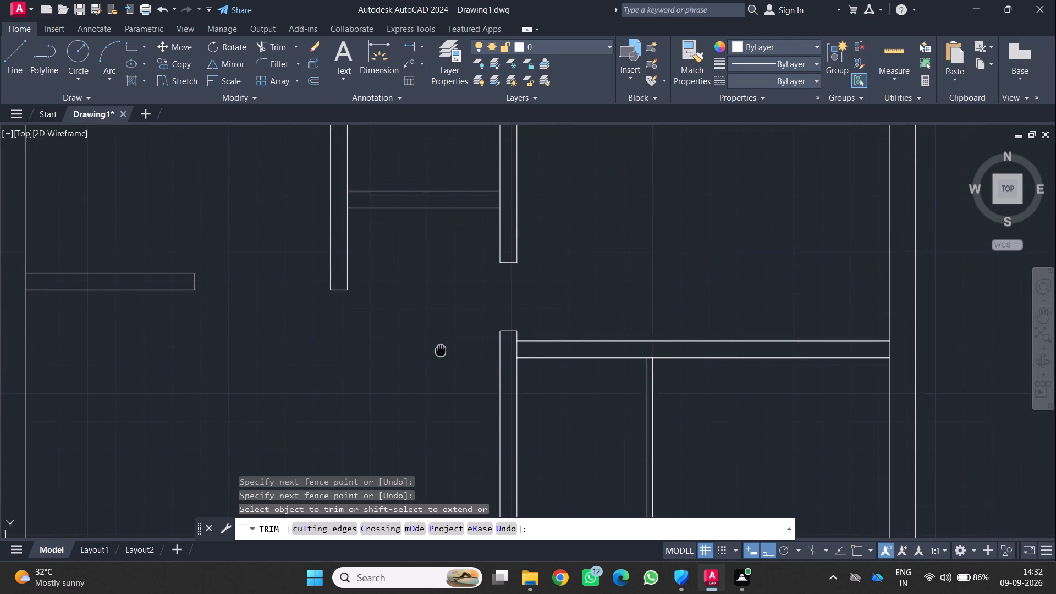
middle_drag(438, 357, 434, 364)
scroll(410, 323, up, 1)
middle_drag(398, 311, 424, 408)
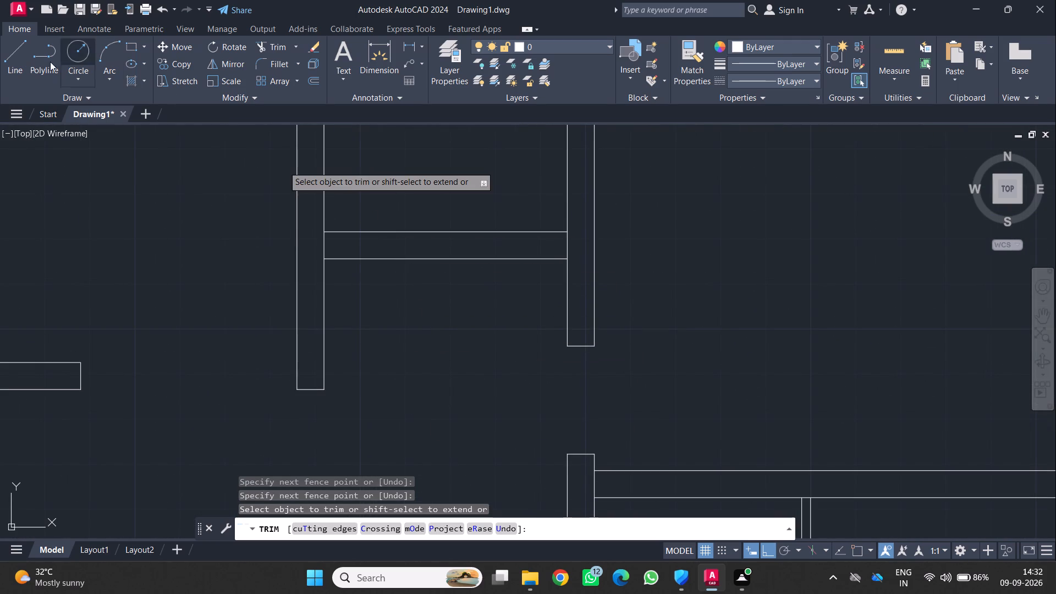
click(16, 52)
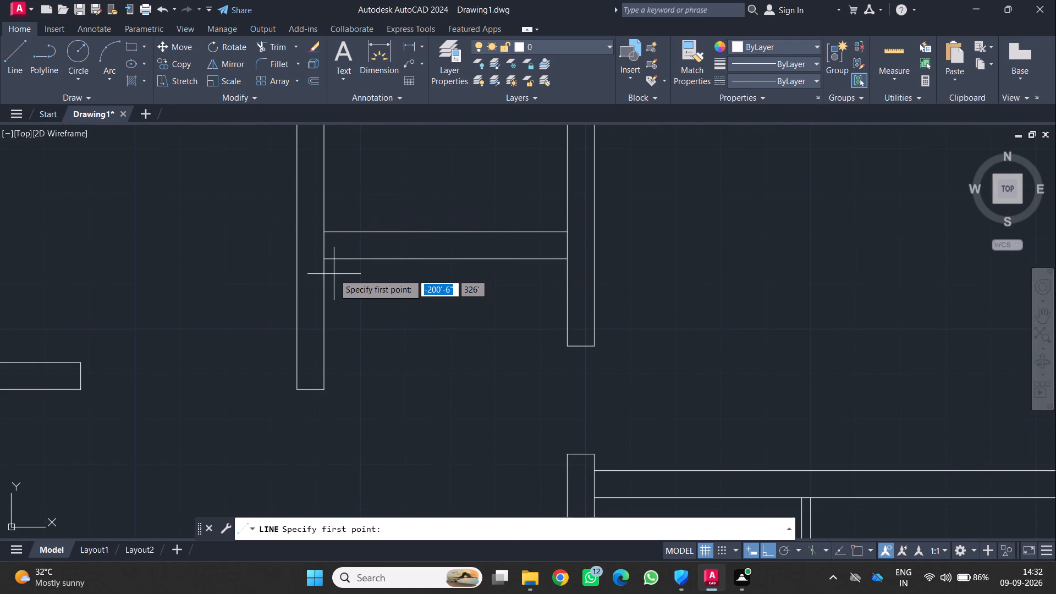
click(343, 232)
scroll(339, 271, up, 2)
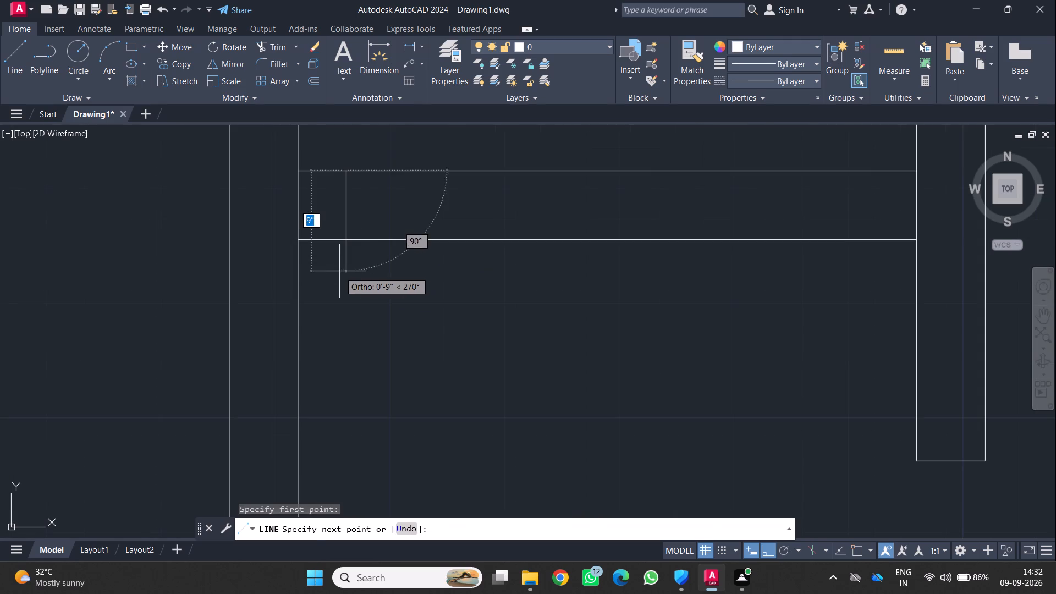
click(347, 239)
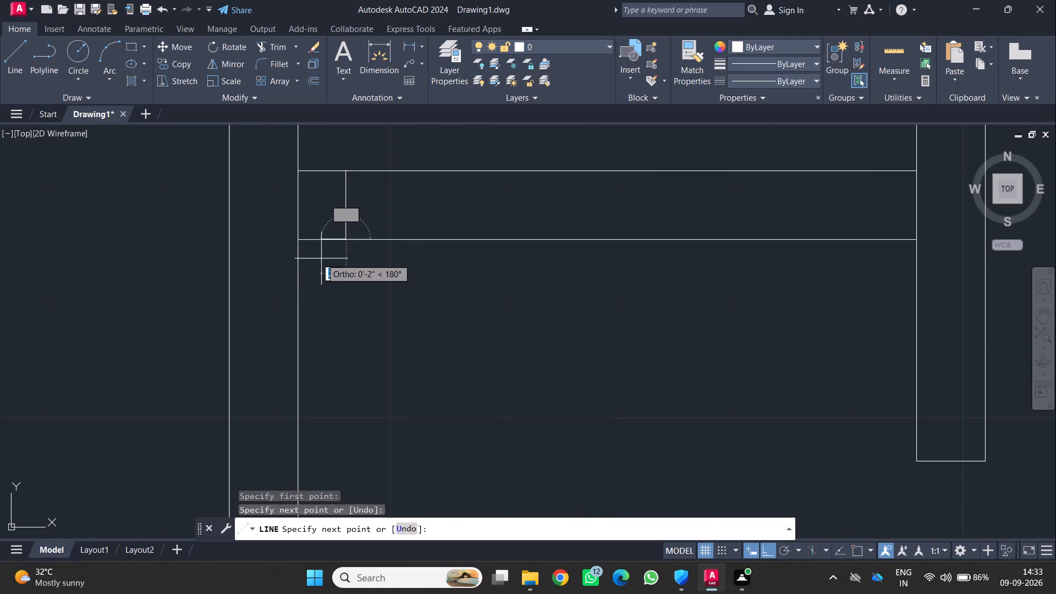
key(Return)
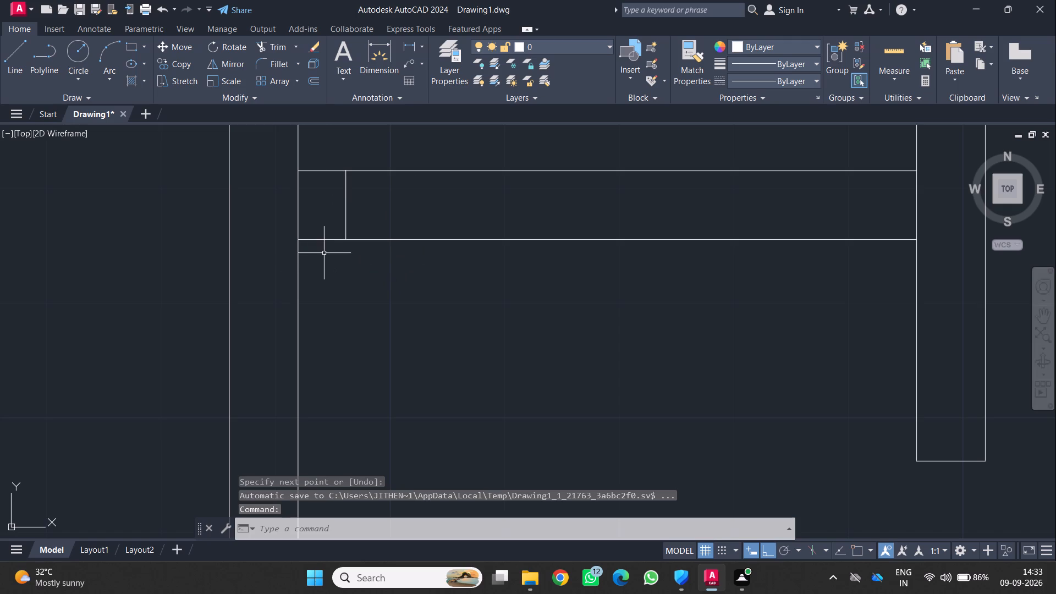
scroll(329, 254, down, 1)
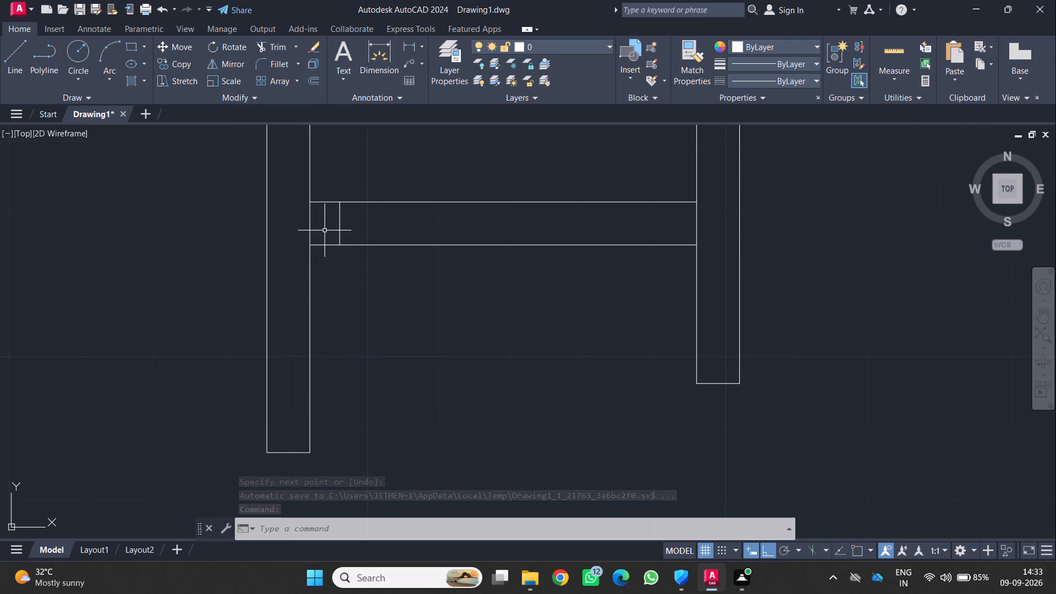
Copy the short vertical line in the short horizontal partition to the right twice, at about 1'-10" and 3'-10".
click(341, 227)
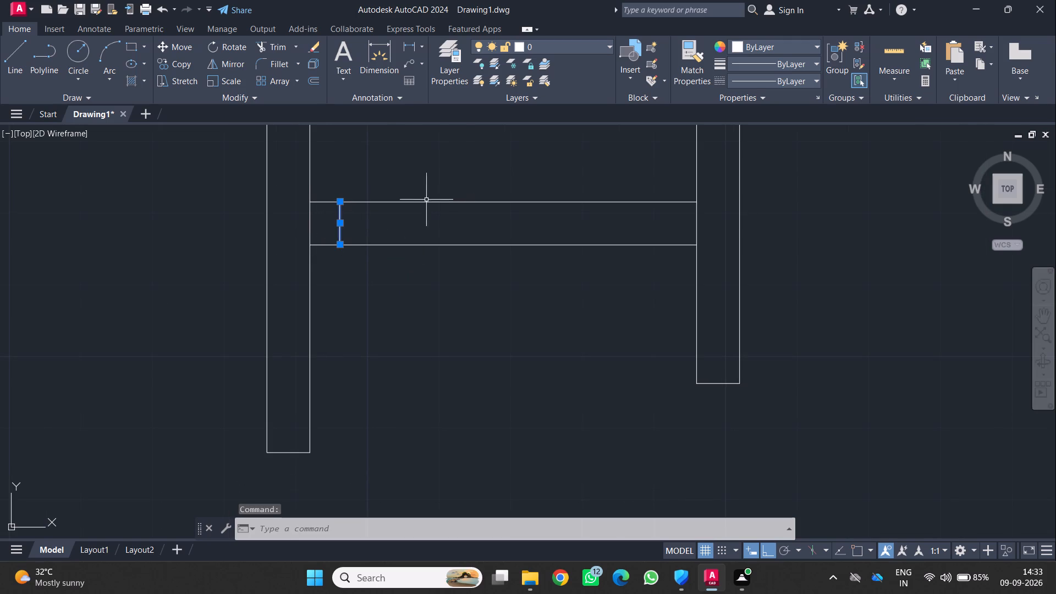
text(CO)
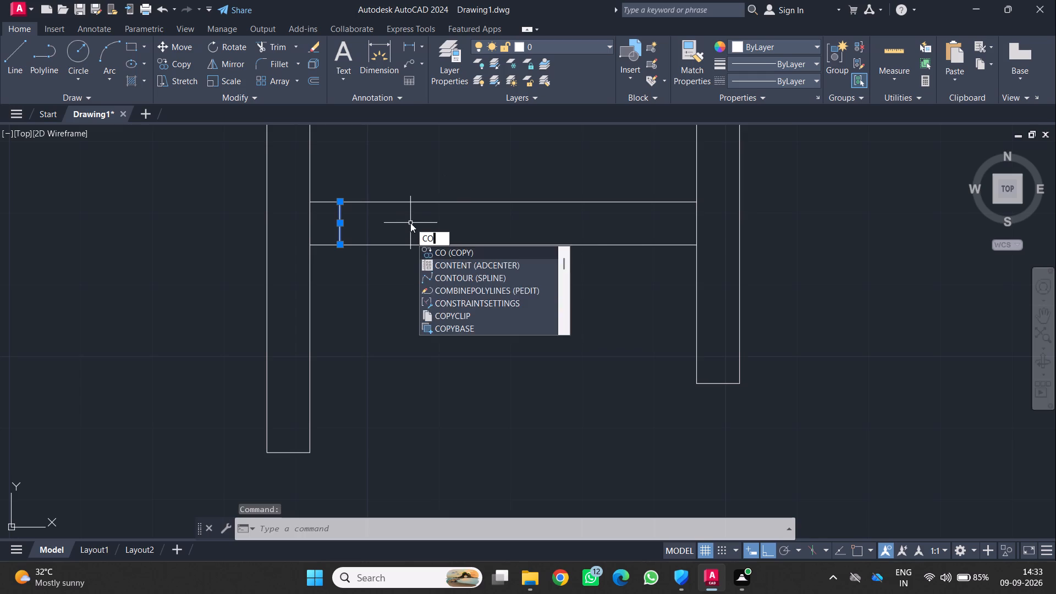
key(Return)
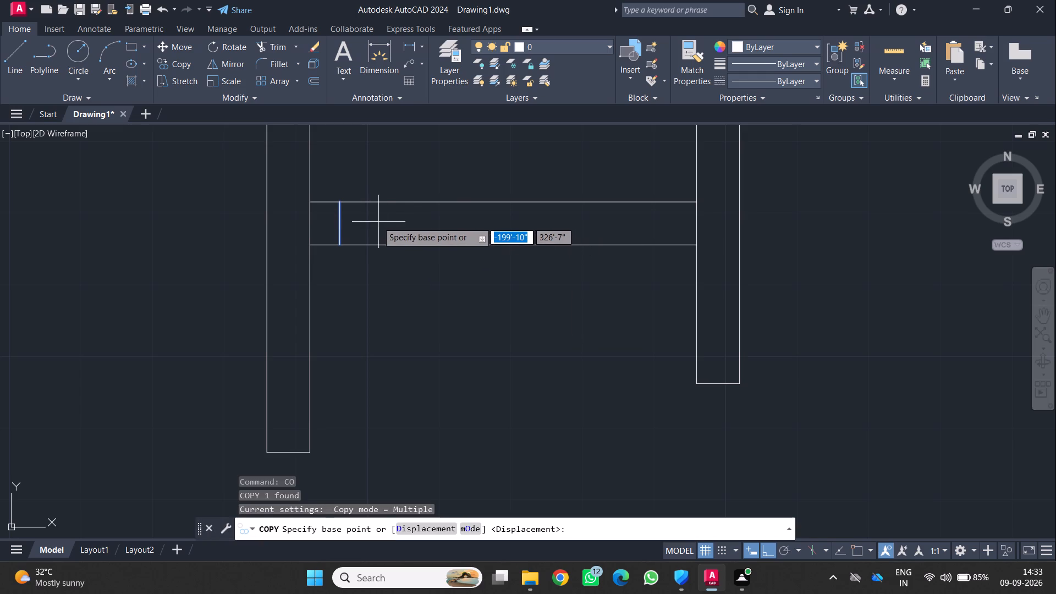
click(340, 223)
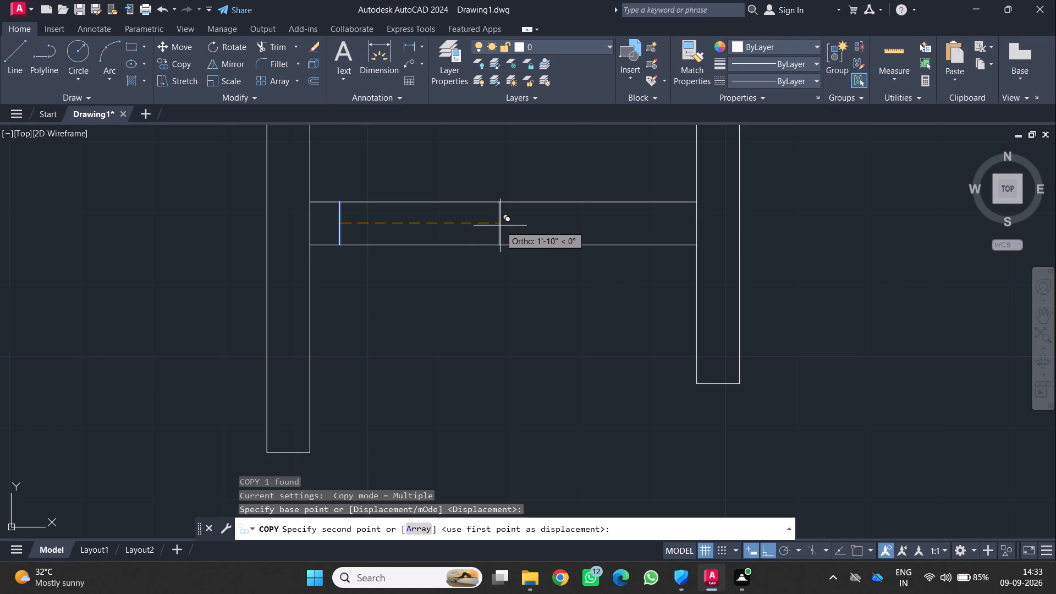
click(500, 226)
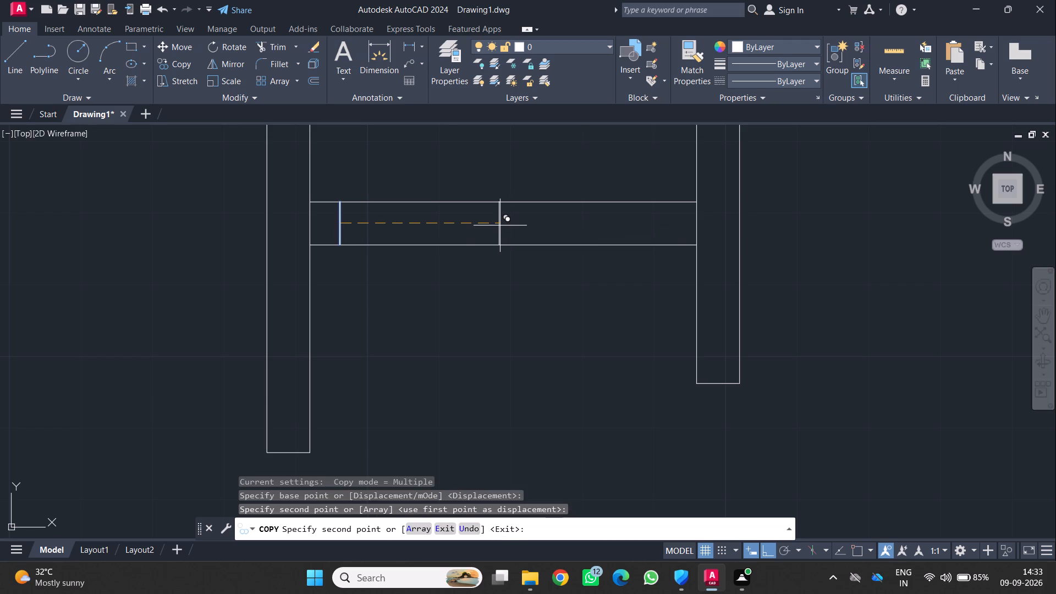
click(671, 233)
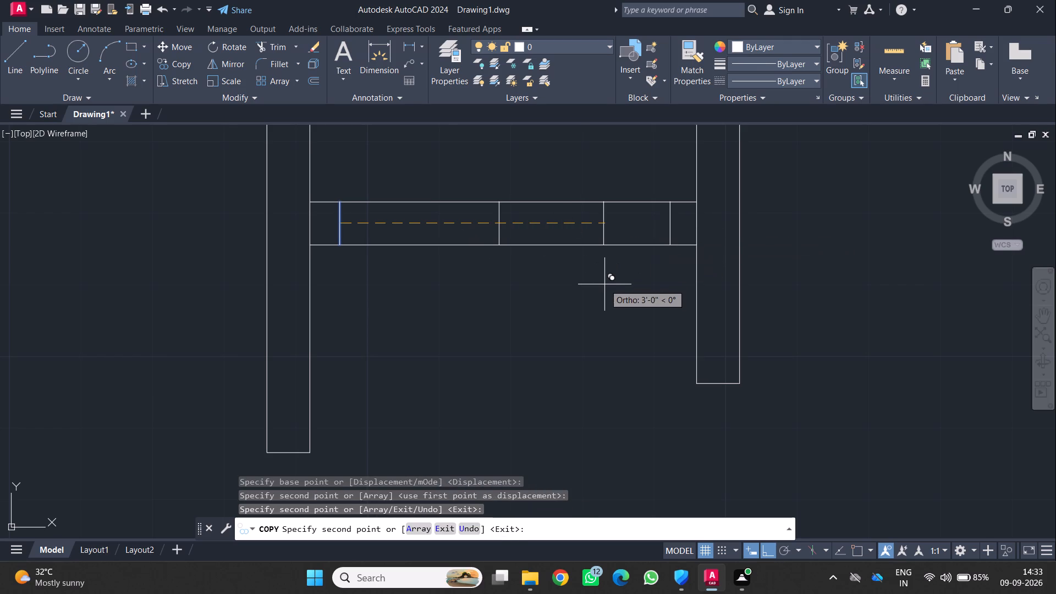
key(Return)
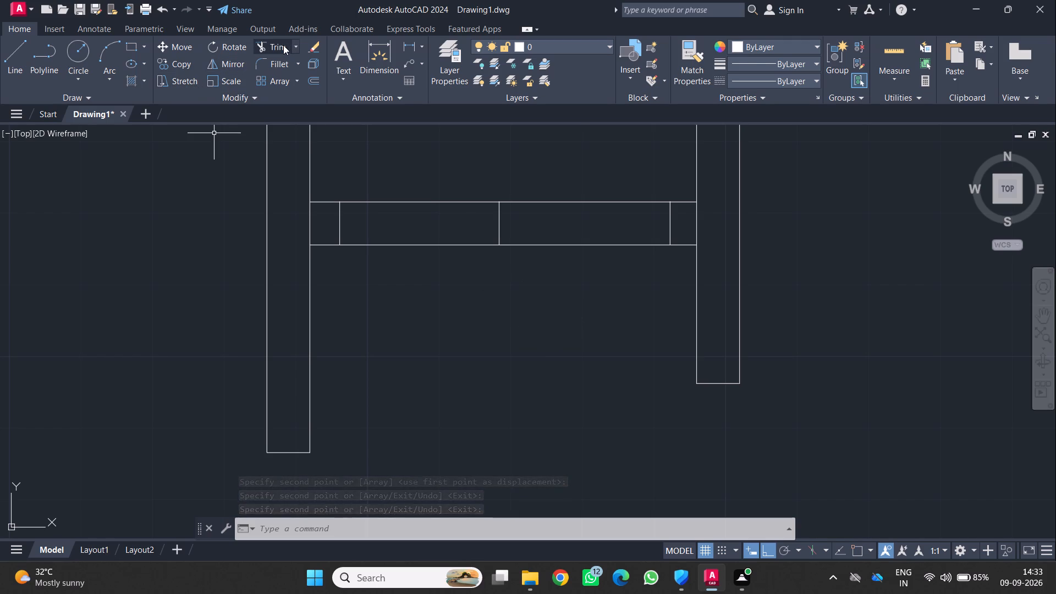
With object snap on, draw a centre line along the short horizontal partition through the midpoints of its three short vertical lines.
click(14, 63)
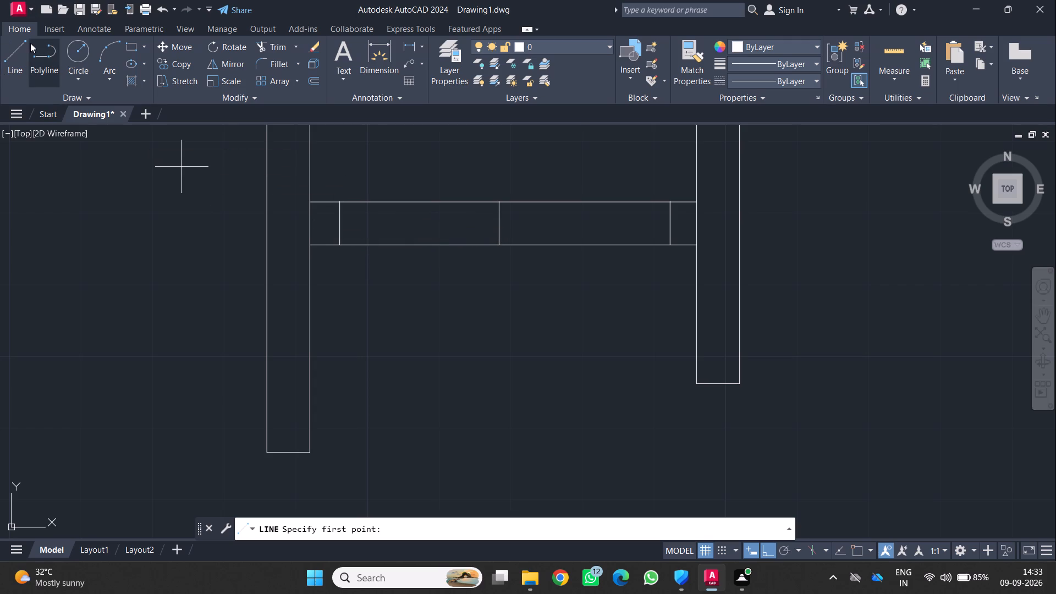
click(8, 48)
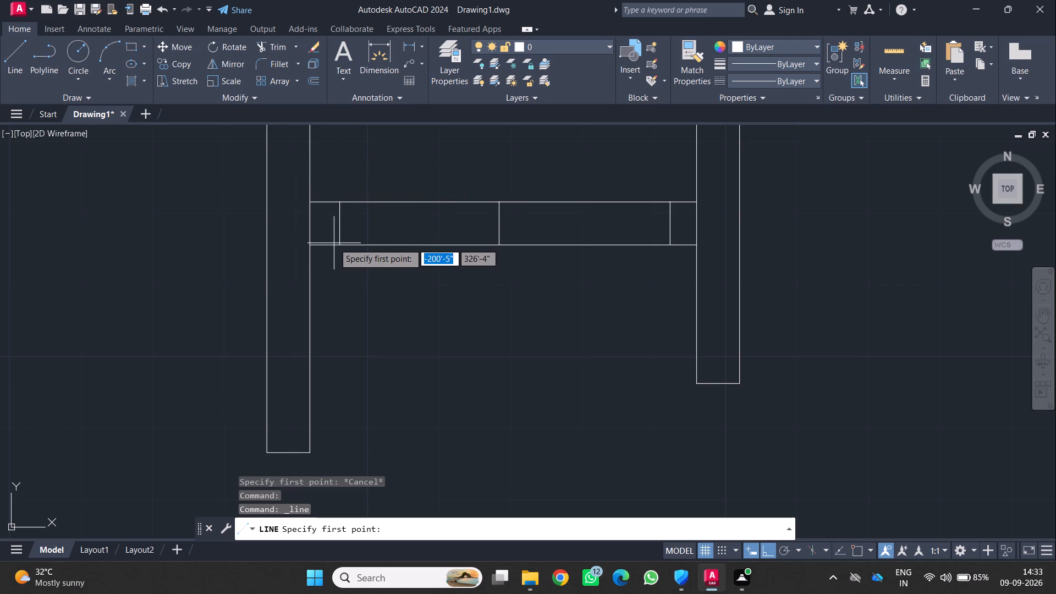
key(F3)
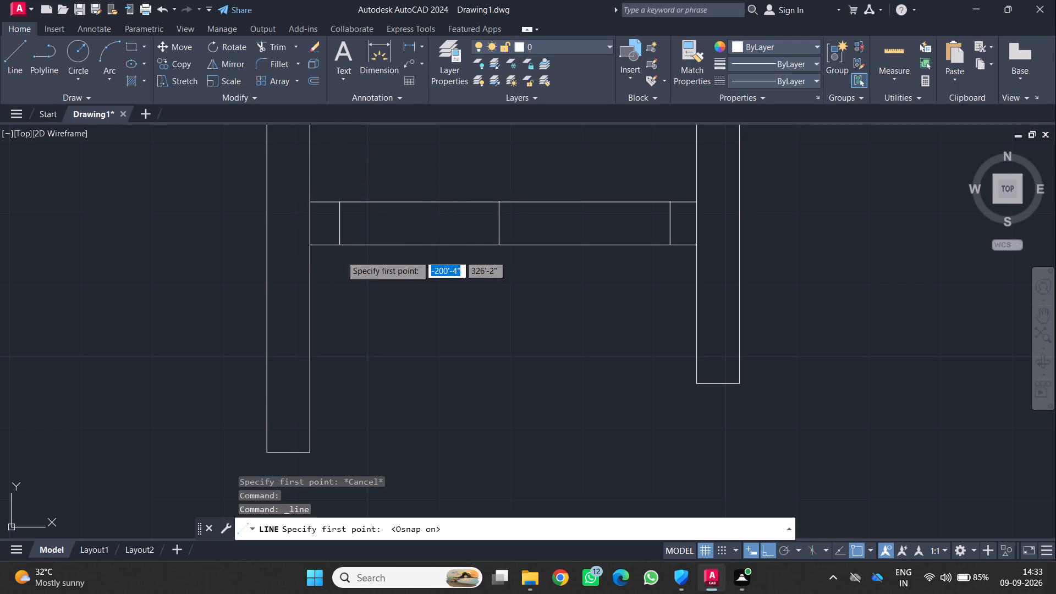
key(F3)
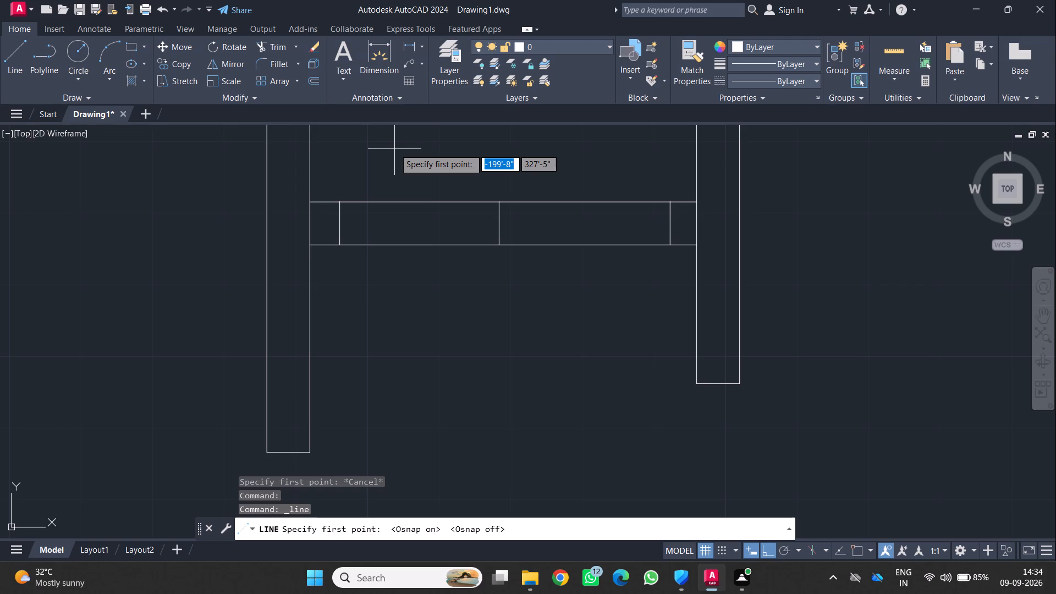
key(F3)
key(F3)
key(F3)
key(F3)
key(F3)
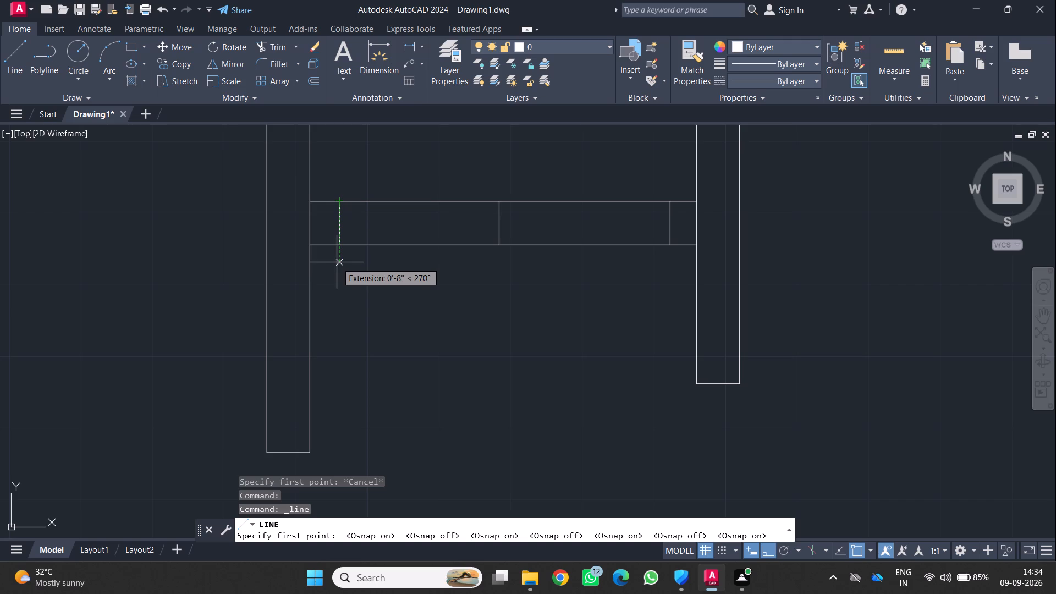
click(341, 226)
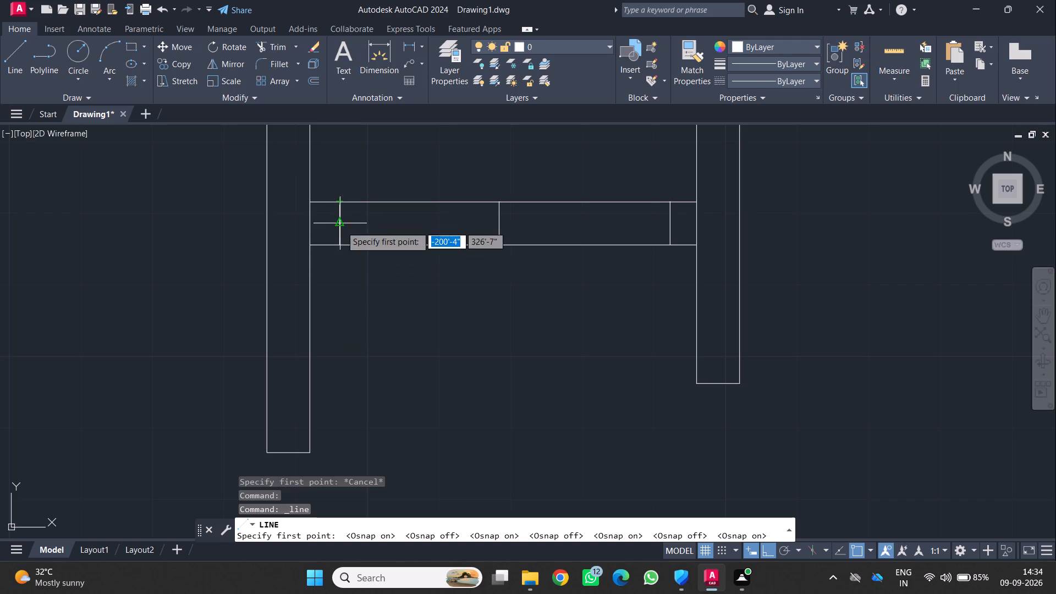
click(499, 222)
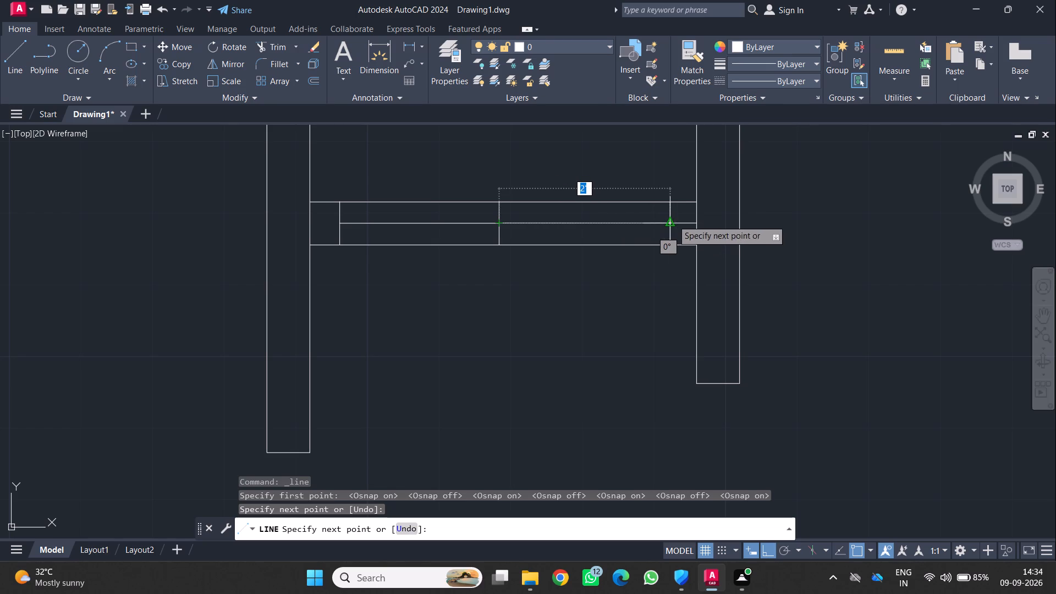
drag(673, 220, 647, 249)
key(Return)
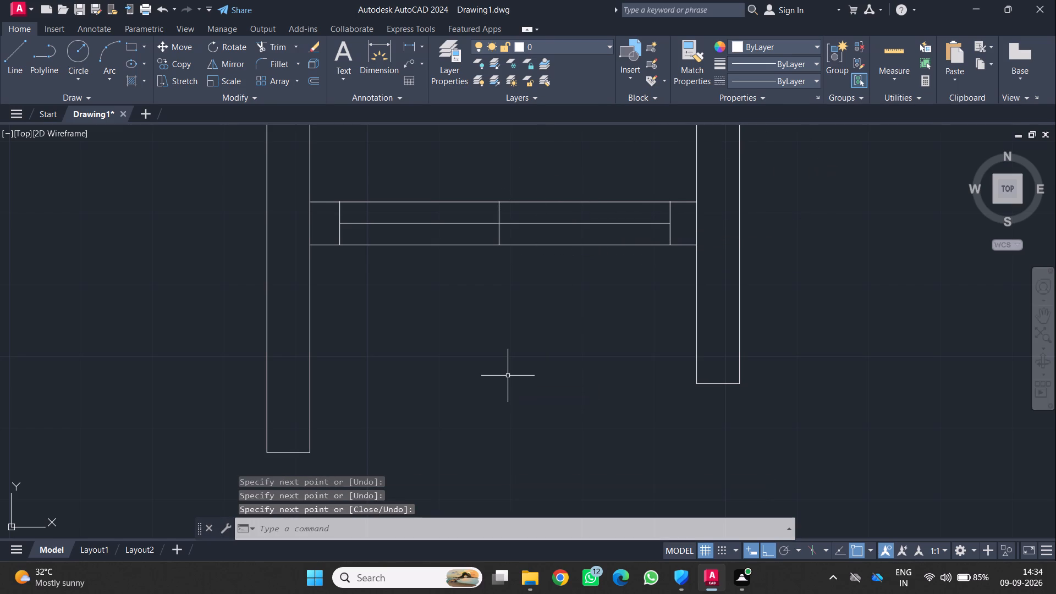
Draw a horizontal line across the central vertical wall, about midway along the small room with the thin vertical partition.
scroll(508, 376, down, 2)
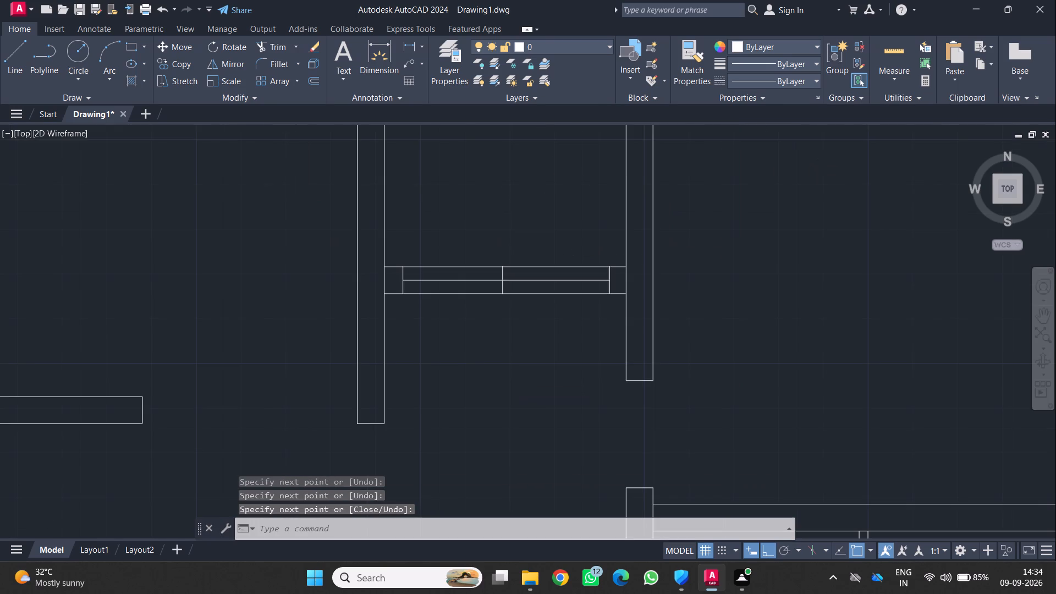
middle_click(547, 364)
scroll(547, 364, down, 1)
middle_click(547, 364)
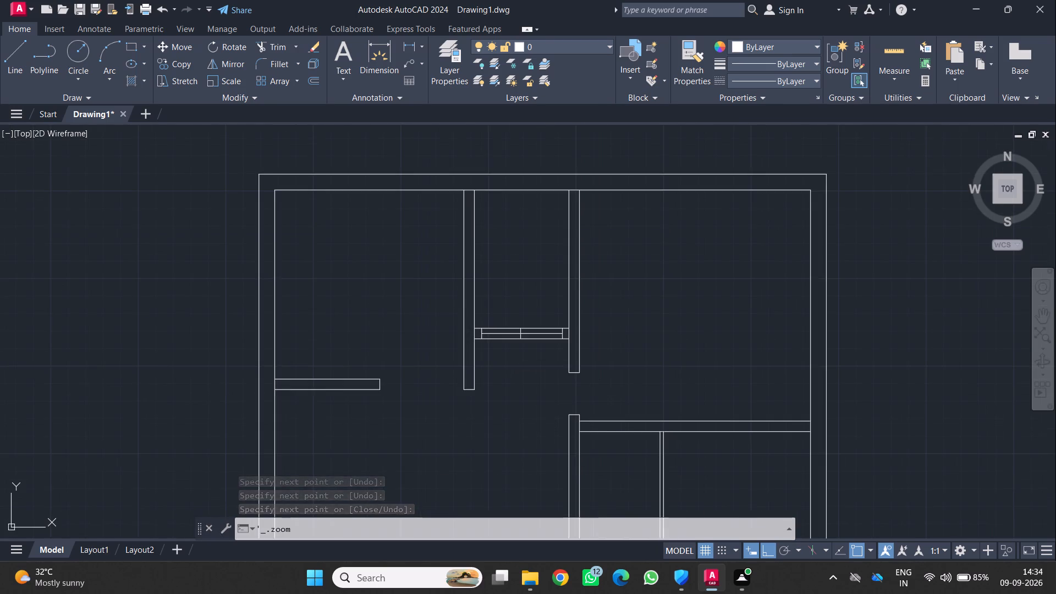
middle_click(533, 424)
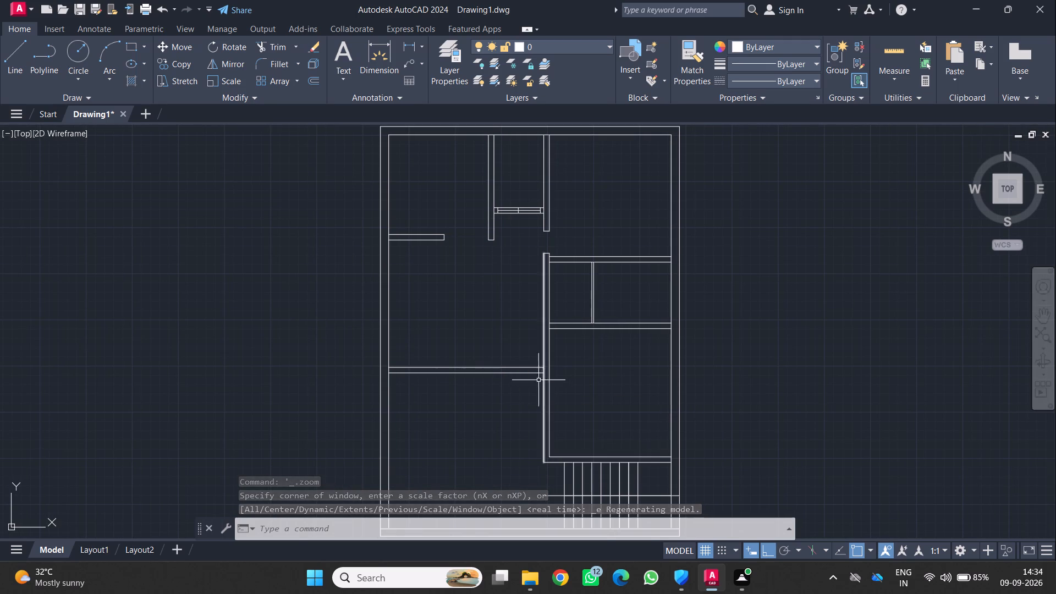
scroll(515, 374, up, 1)
middle_drag(522, 348, 476, 515)
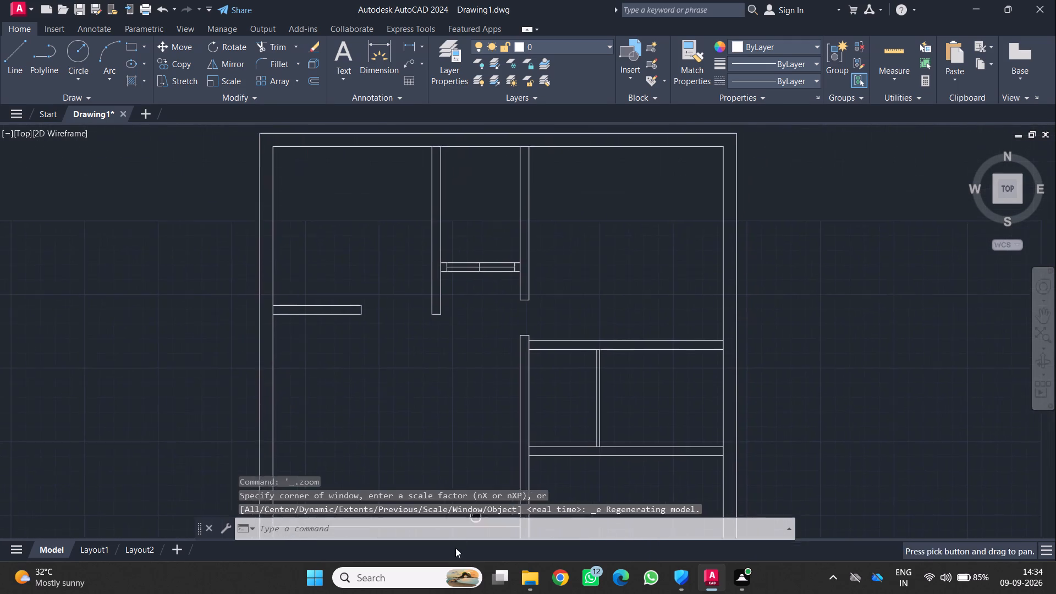
scroll(458, 515, up, 1)
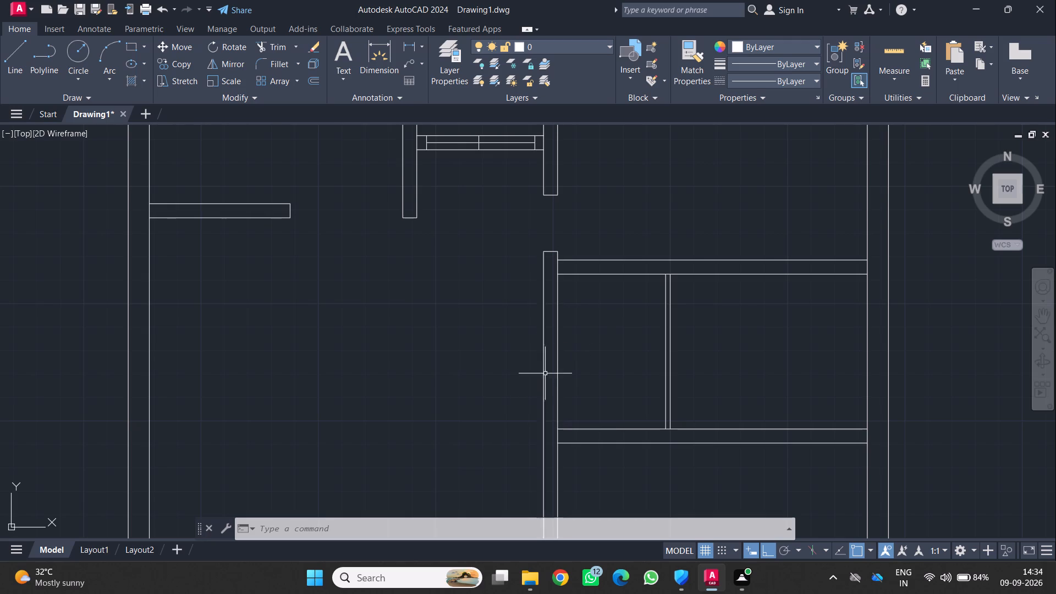
click(15, 50)
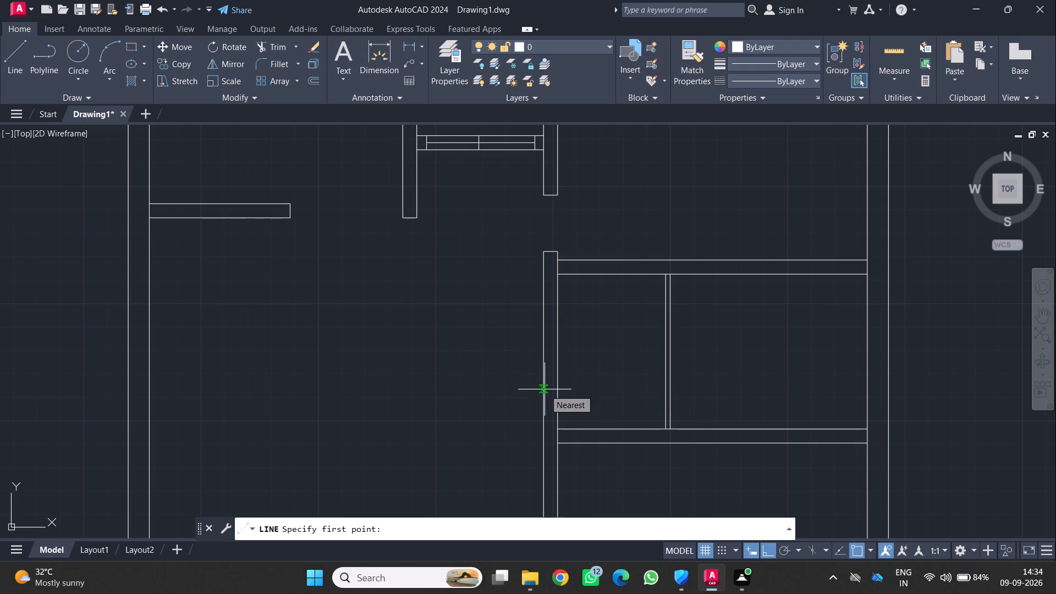
click(543, 359)
click(555, 359)
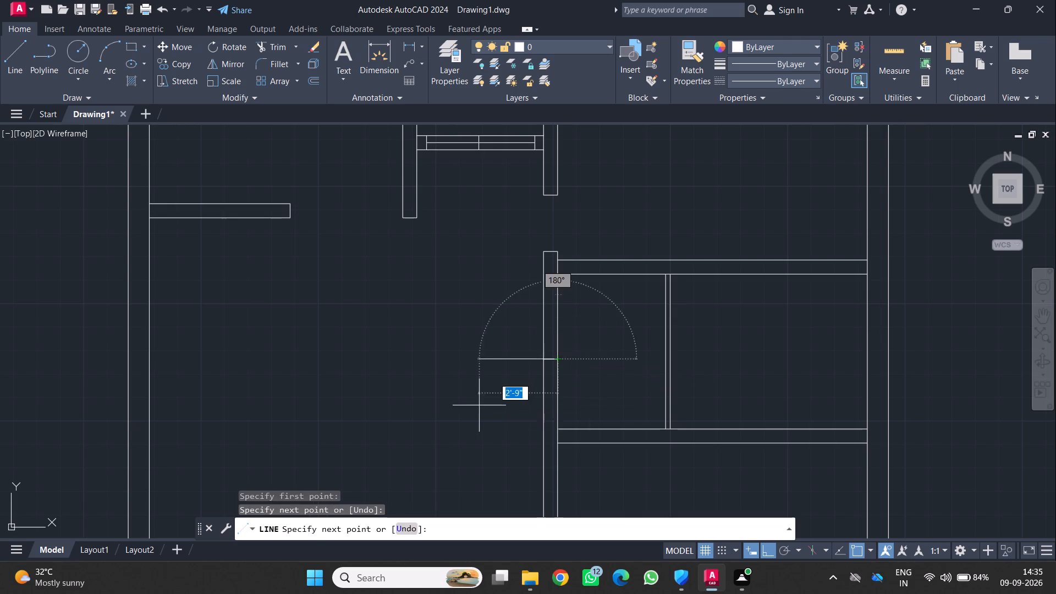
scroll(504, 415, up, 3)
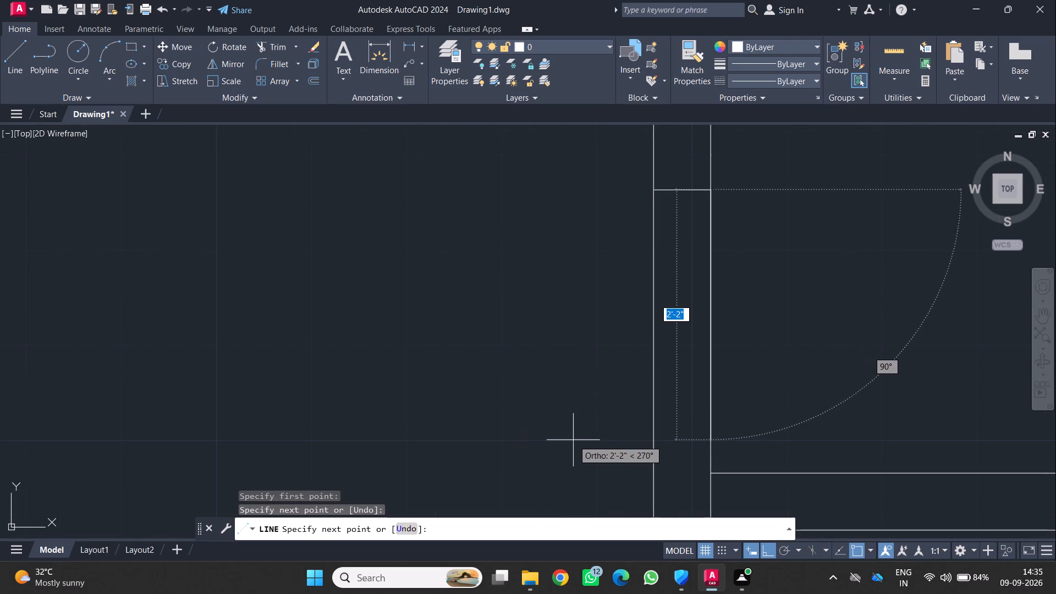
key(Return)
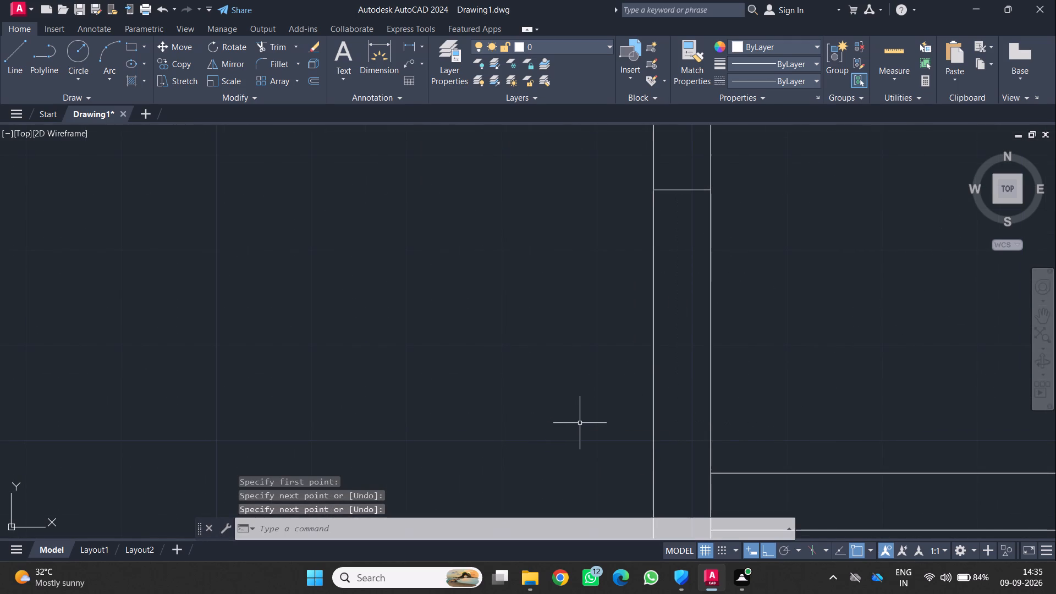
Draw a second 6" horizontal line across the central vertical wall, just below the room's upper horizontal partition.
scroll(580, 423, down, 3)
scroll(580, 423, up, 1)
middle_drag(572, 404, 557, 508)
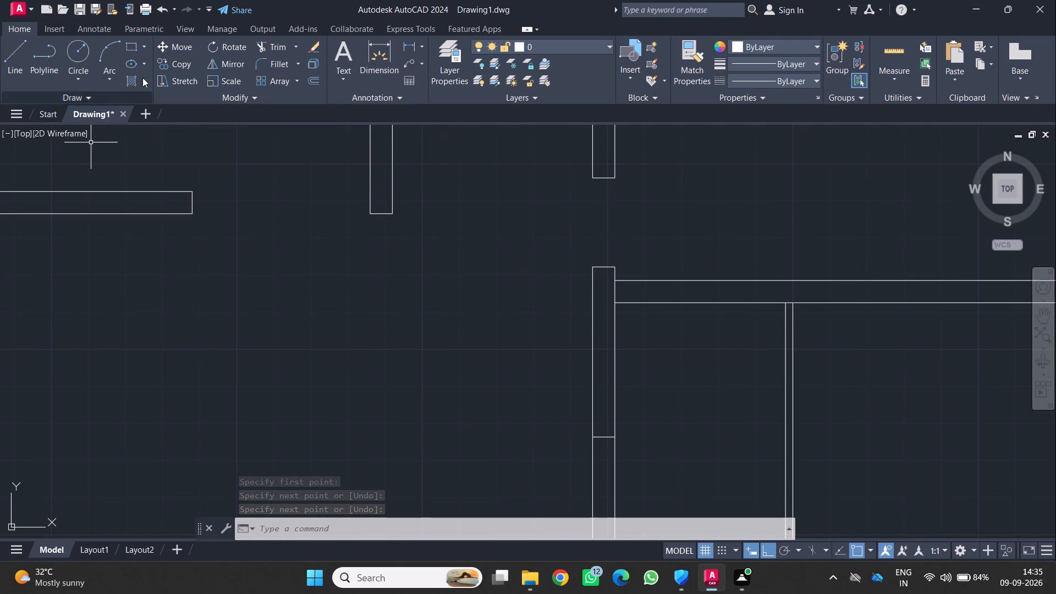
click(0, 53)
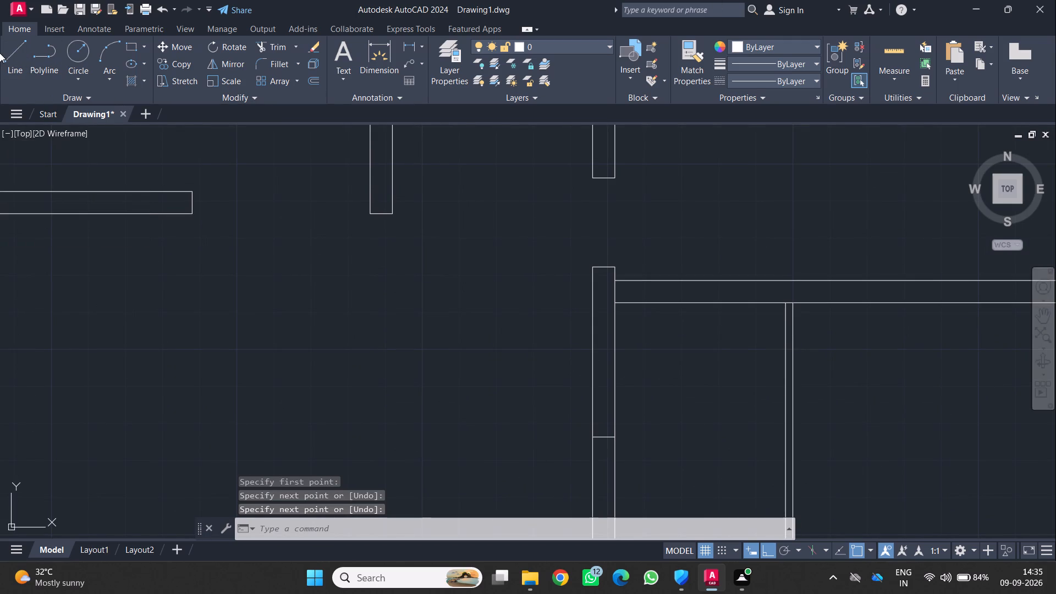
scroll(607, 399, up, 1)
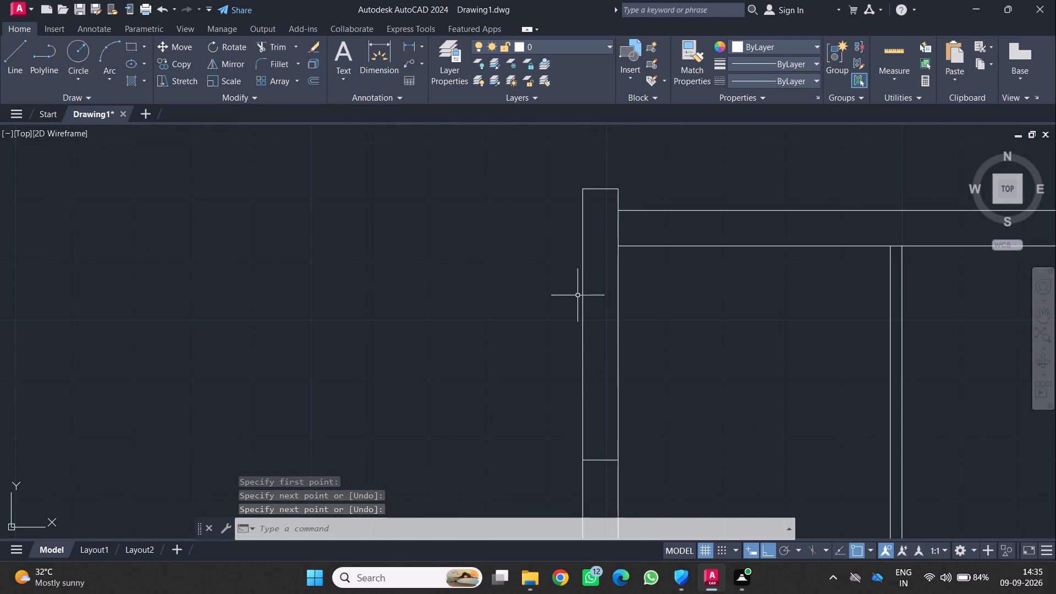
click(15, 59)
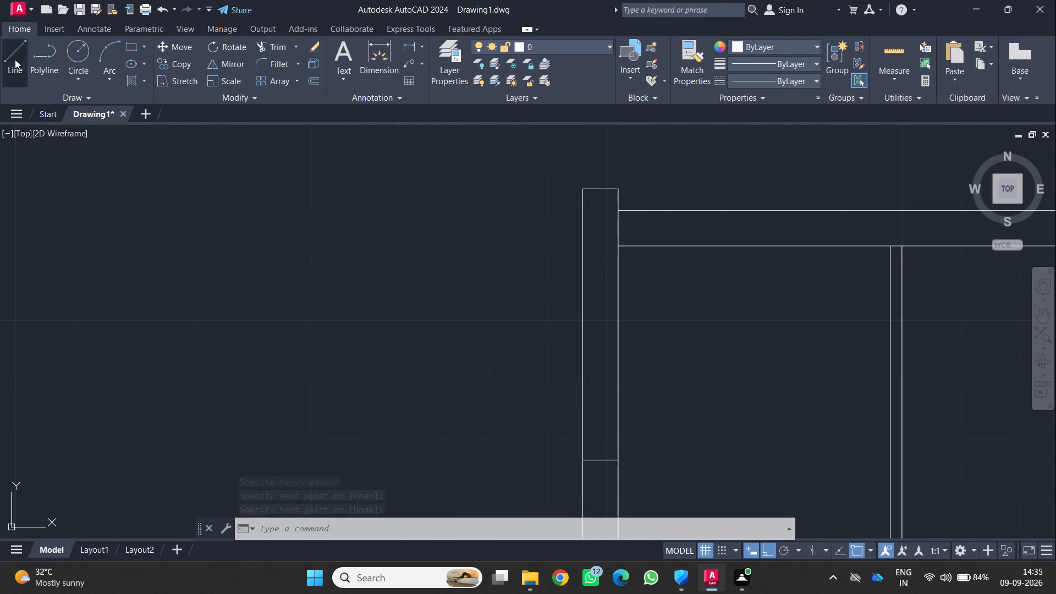
click(584, 260)
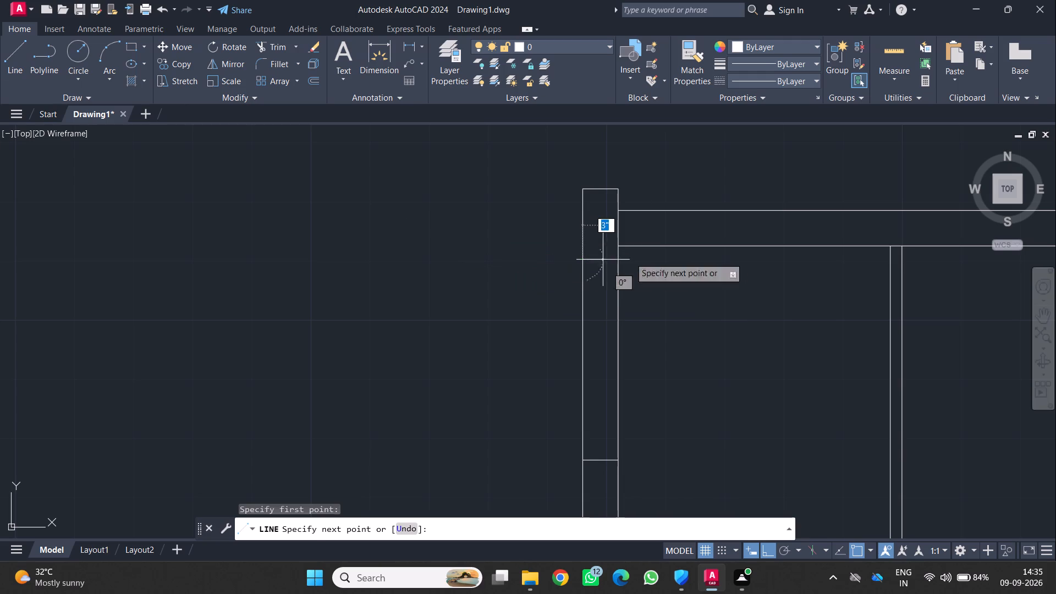
scroll(611, 258, up, 2)
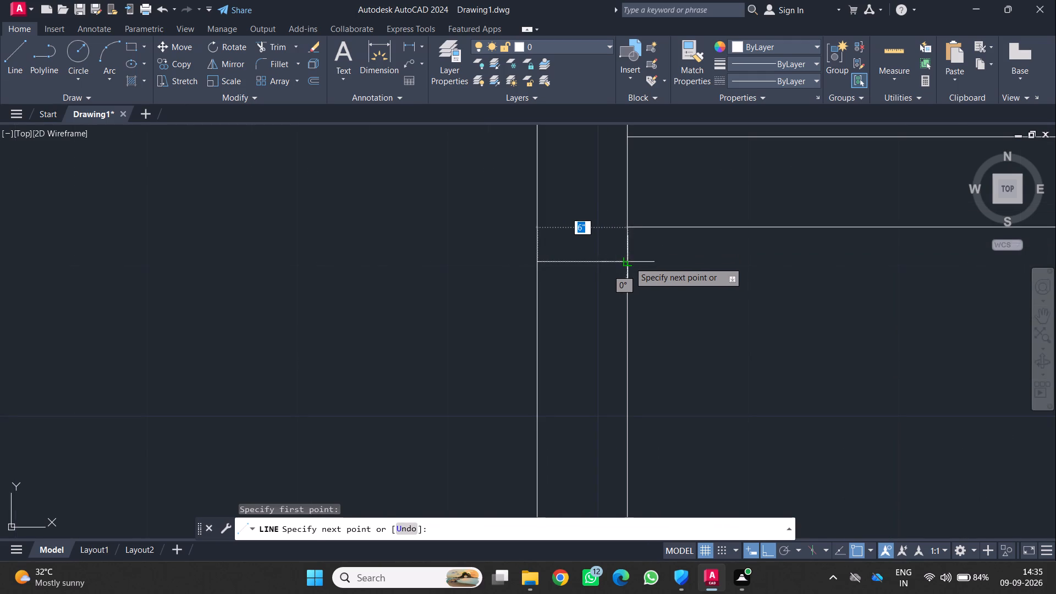
click(629, 260)
key(Return)
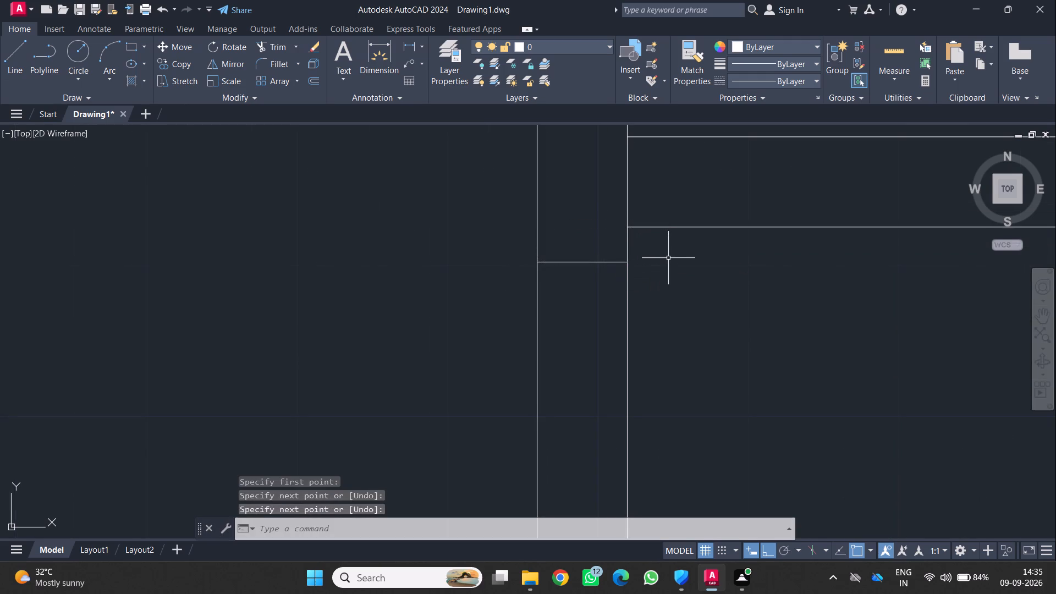
Trim both face lines of the central vertical wall between the two new horizontal lines to open a doorway.
scroll(608, 355, down, 2)
middle_drag(594, 398, 587, 306)
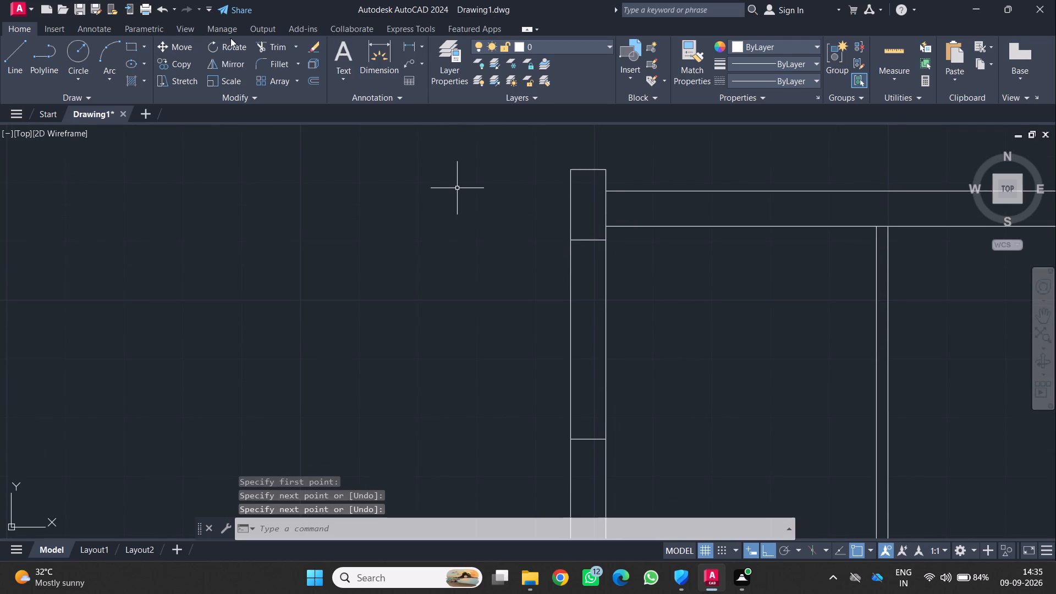
click(271, 38)
click(445, 310)
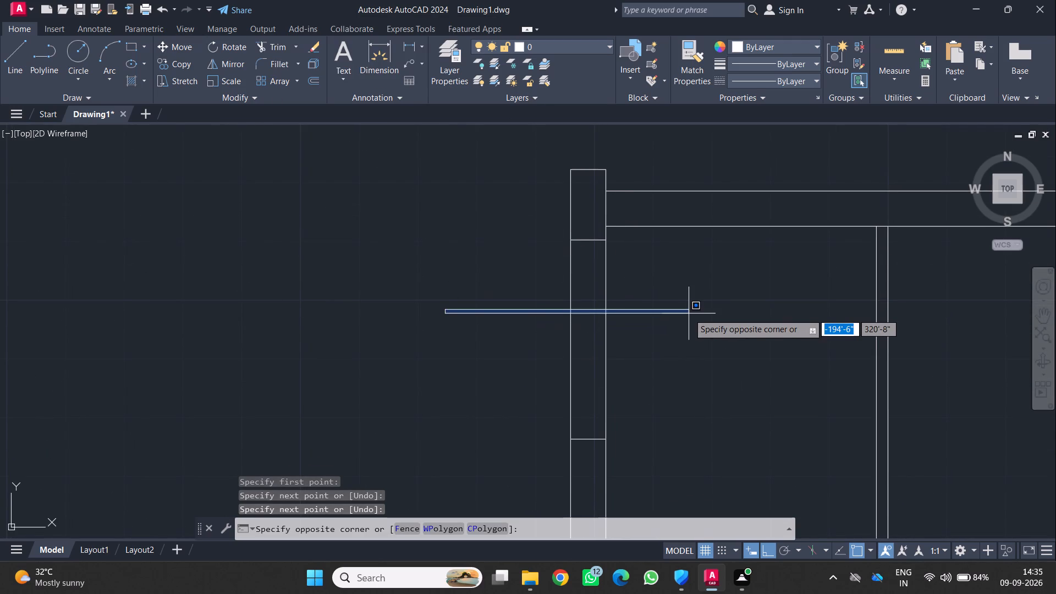
click(283, 45)
drag(440, 345, 508, 332)
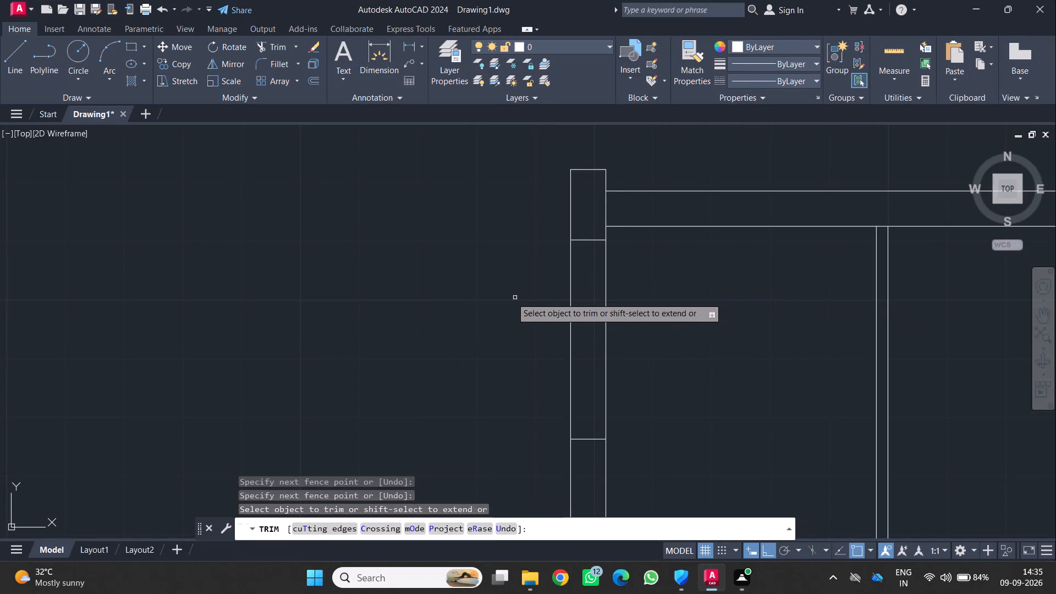
click(504, 298)
click(748, 304)
scroll(665, 340, down, 1)
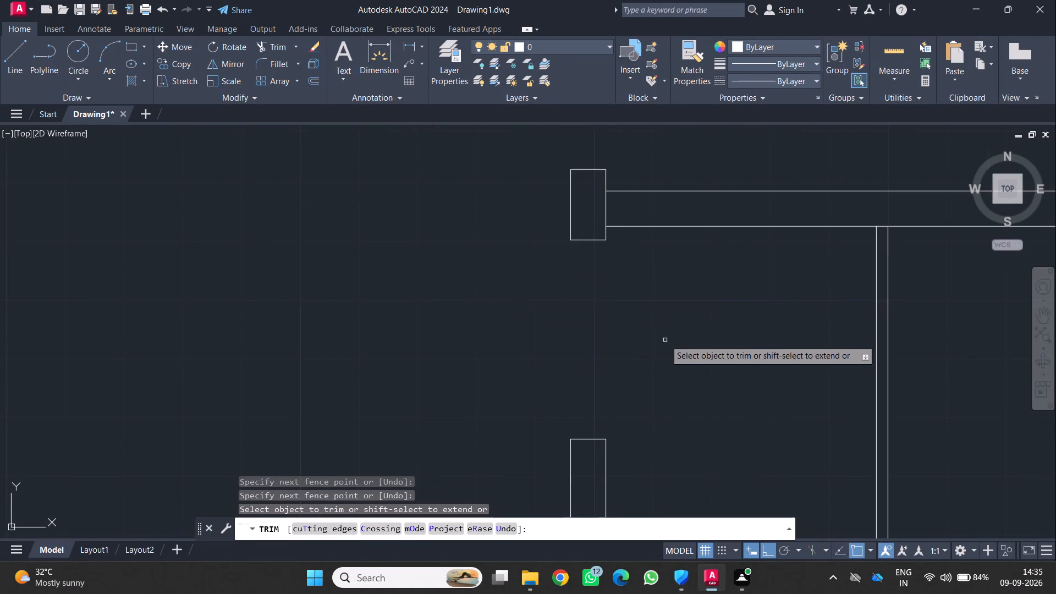
Draw a short horizontal line across the thin vertical partition, just below the small room's upper horizontal partition.
scroll(665, 340, down, 3)
middle_drag(652, 343, 476, 323)
scroll(532, 334, up, 1)
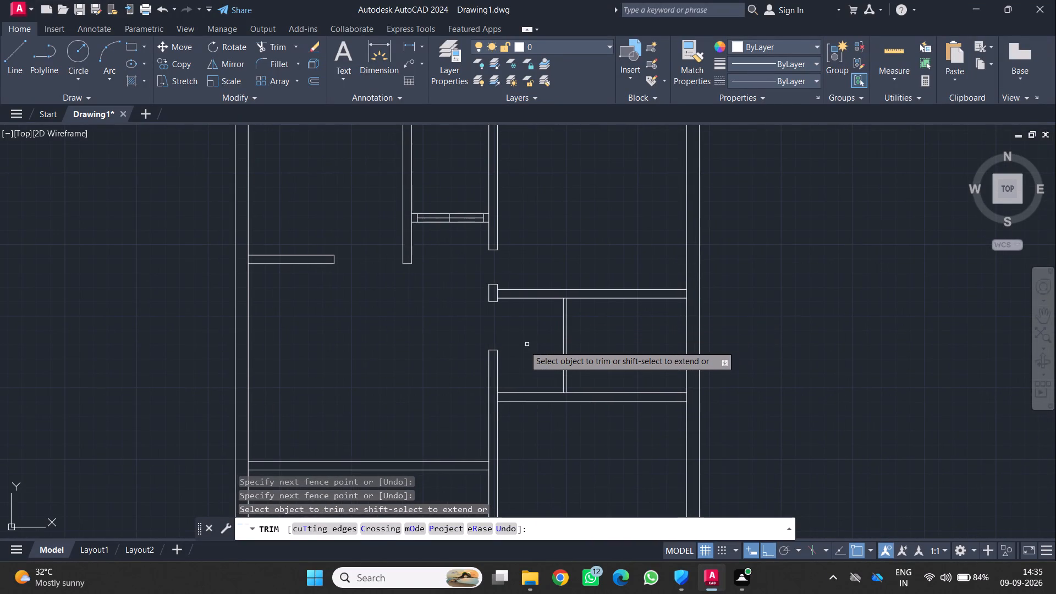
scroll(501, 359, up, 1)
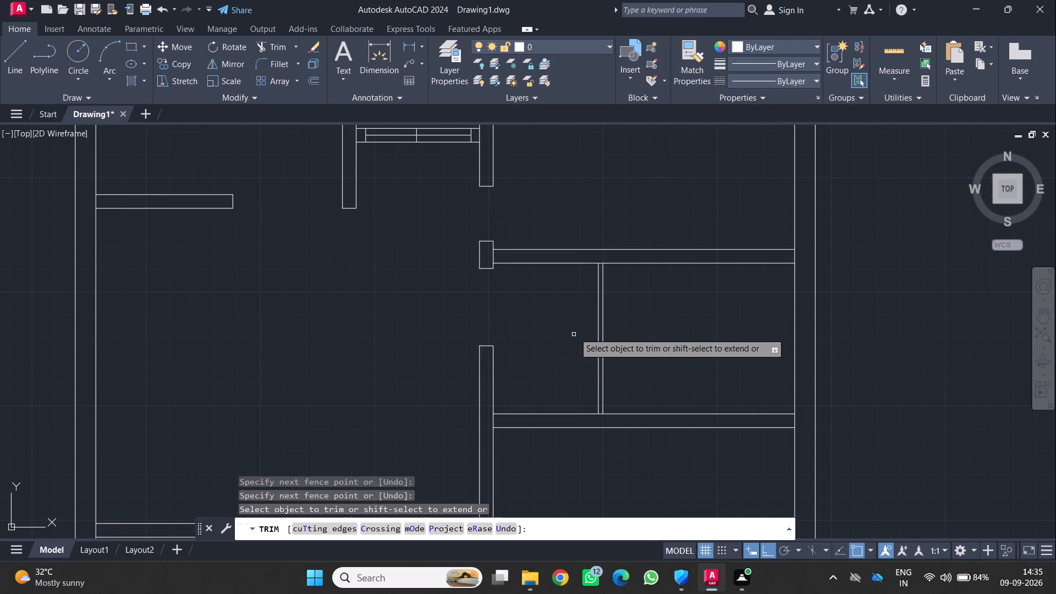
scroll(574, 333, up, 1)
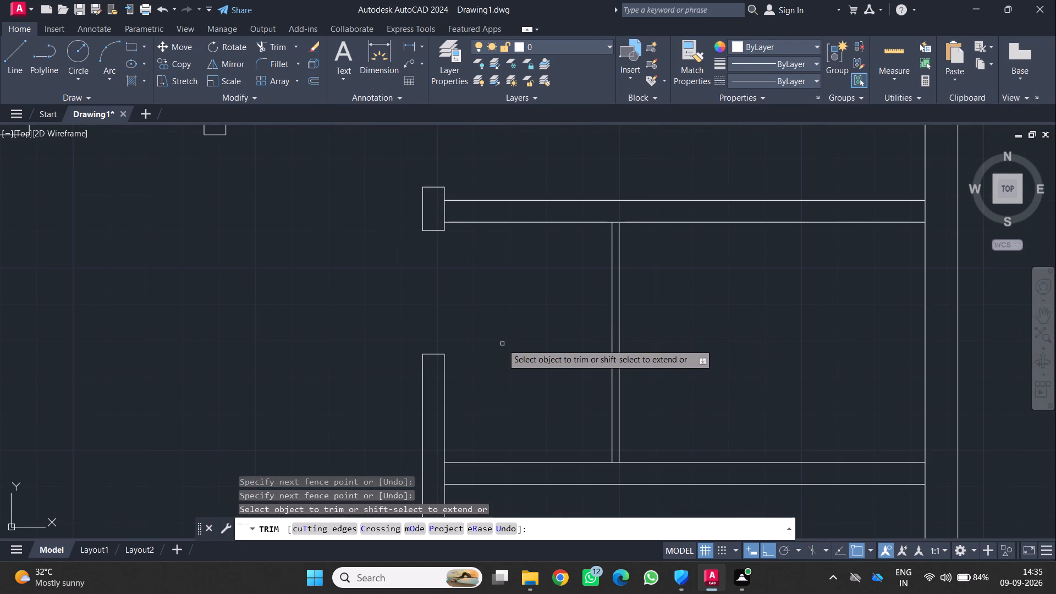
key(Escape)
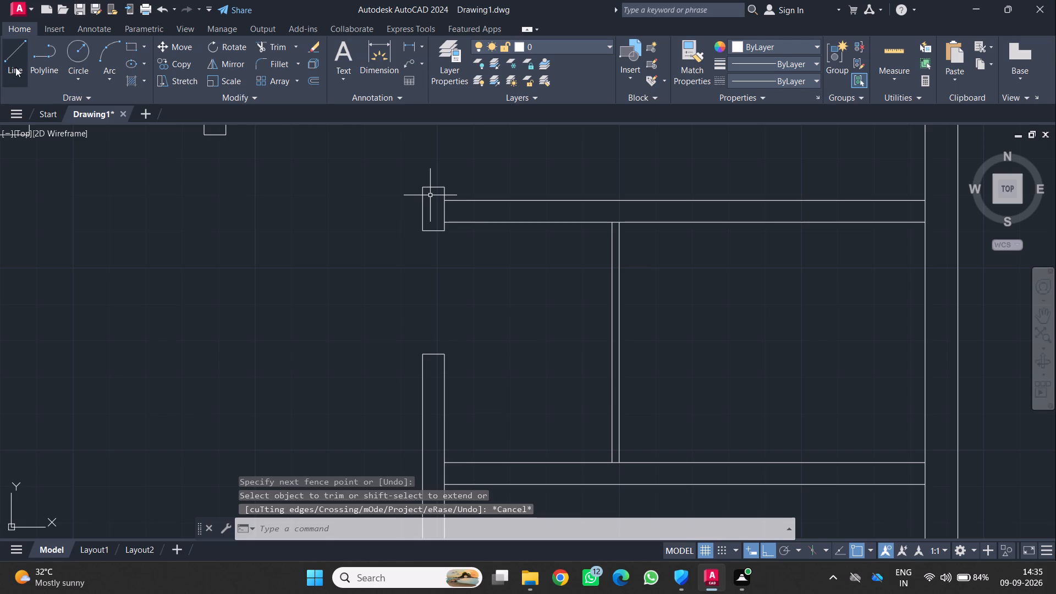
click(15, 50)
scroll(430, 237, up, 1)
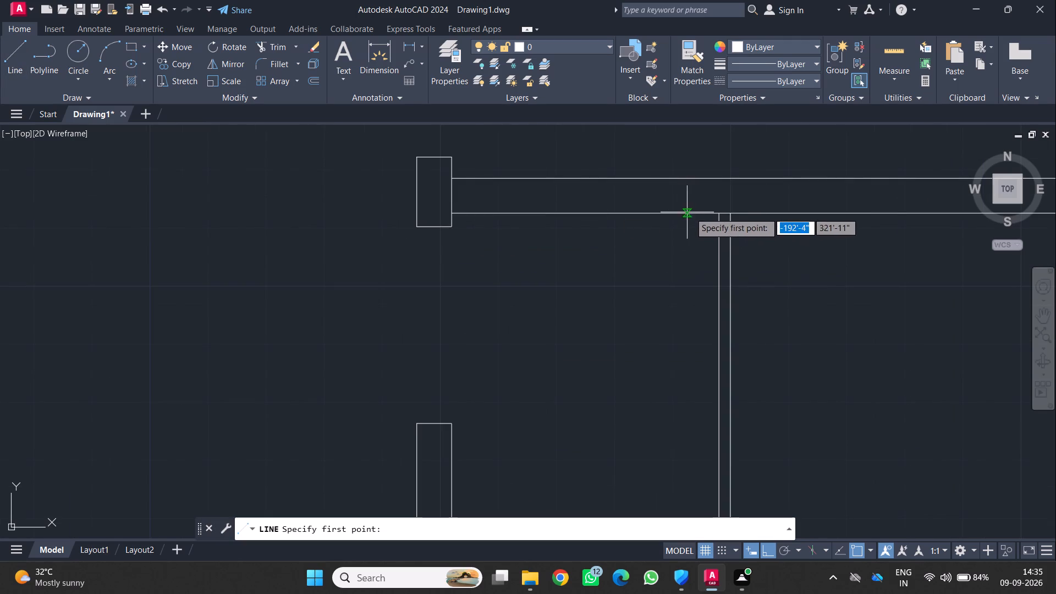
click(717, 230)
scroll(730, 234, up, 2)
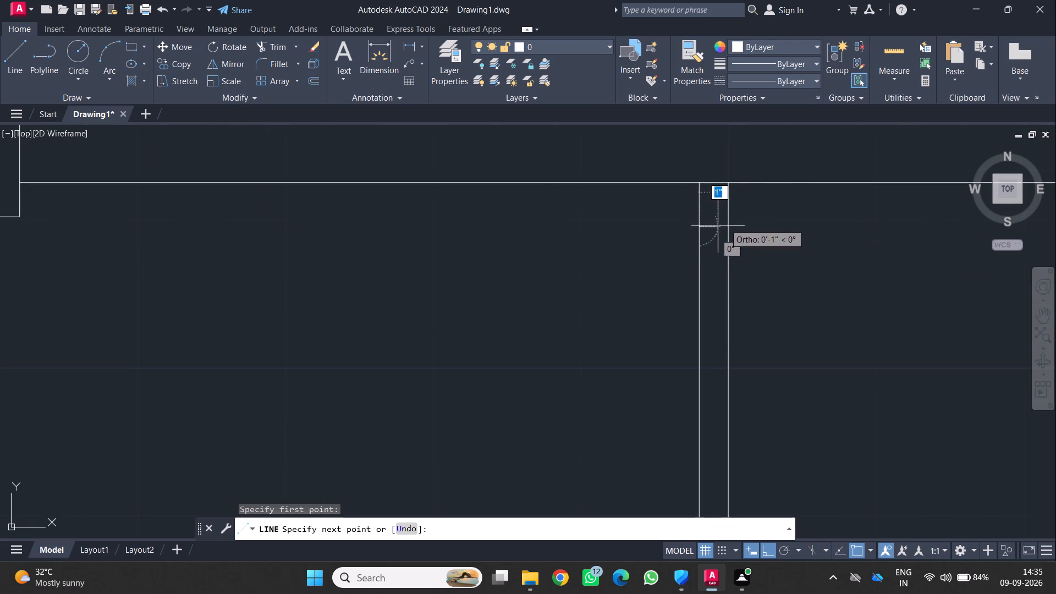
click(728, 227)
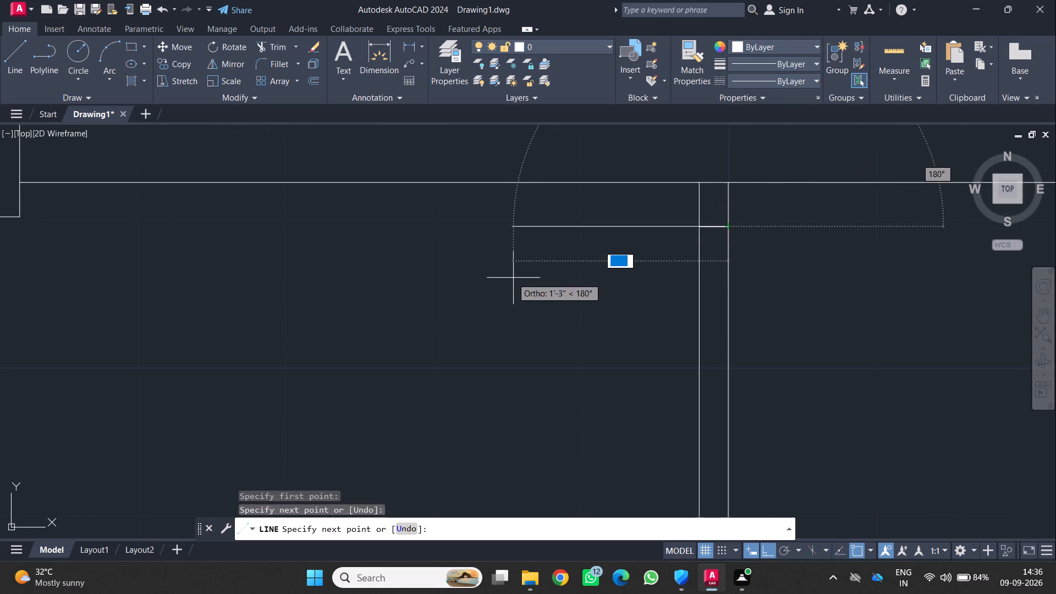
key(Return)
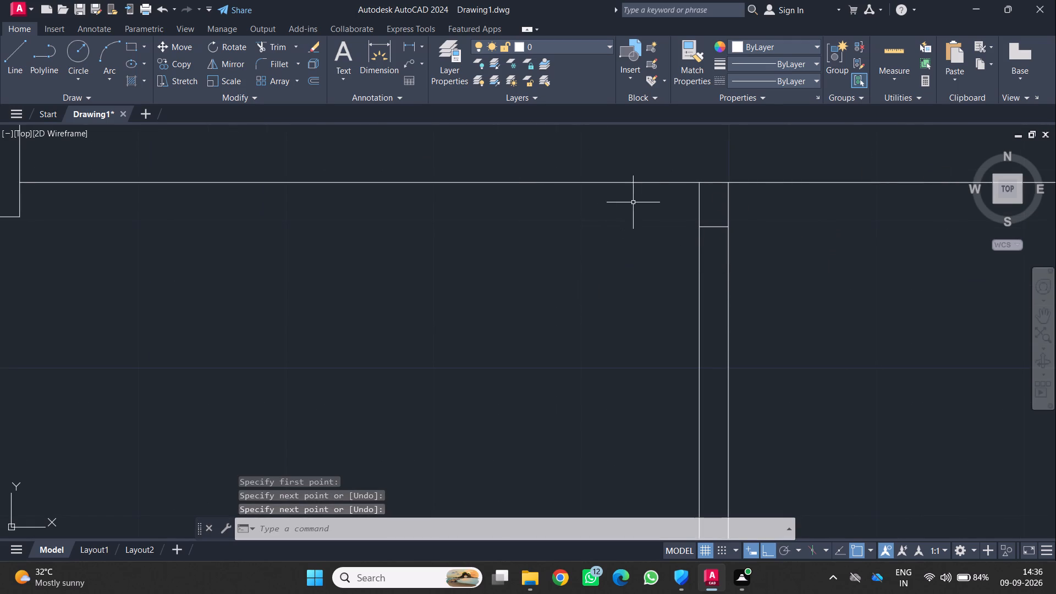
Offset the short line across the thin vertical partition 2' downward.
click(714, 229)
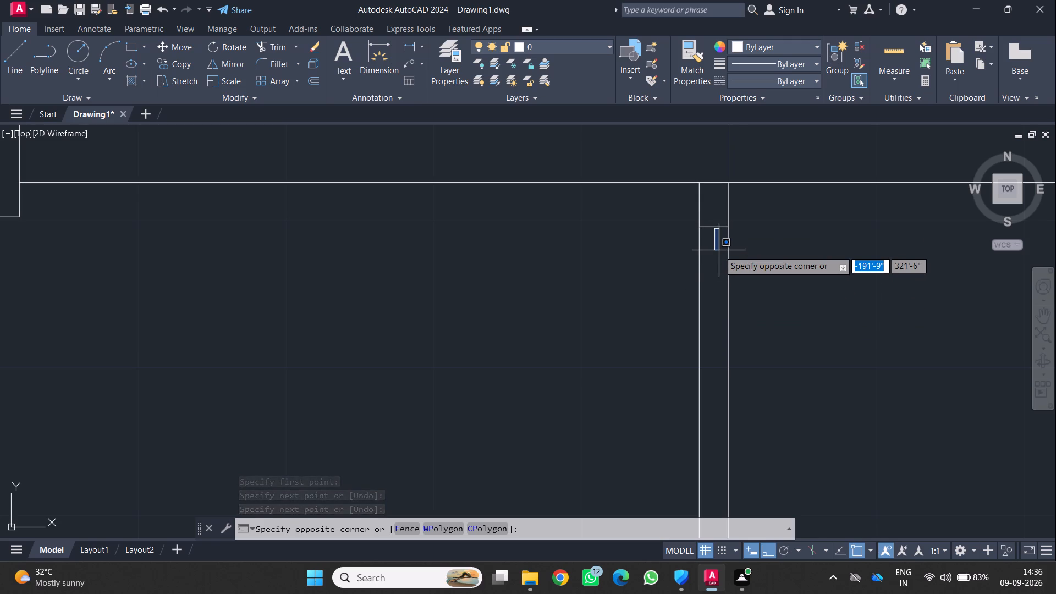
key(Escape)
key(o)
key(Return)
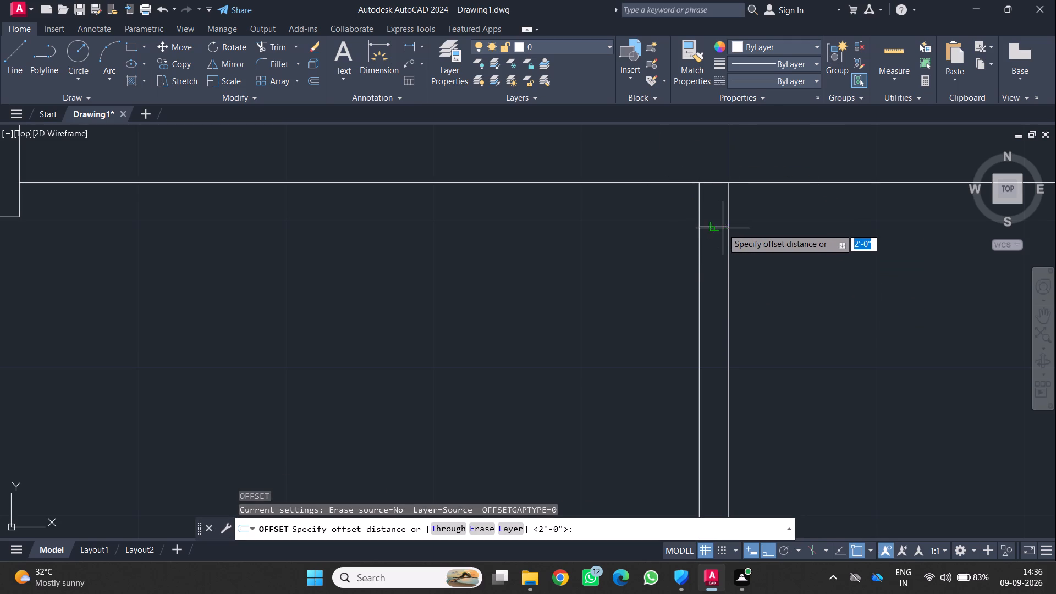
click(716, 224)
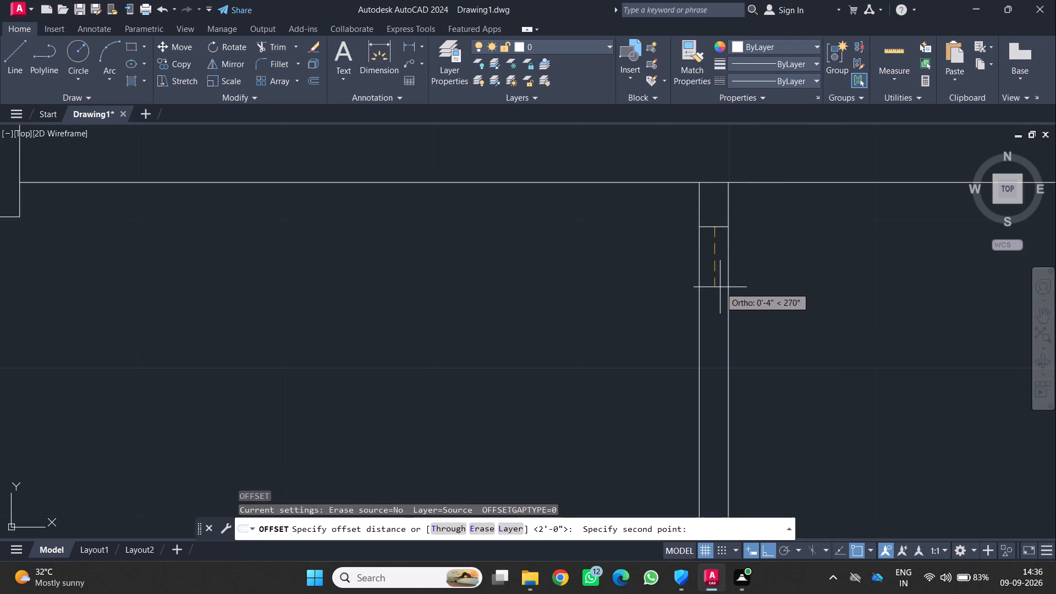
text(23)
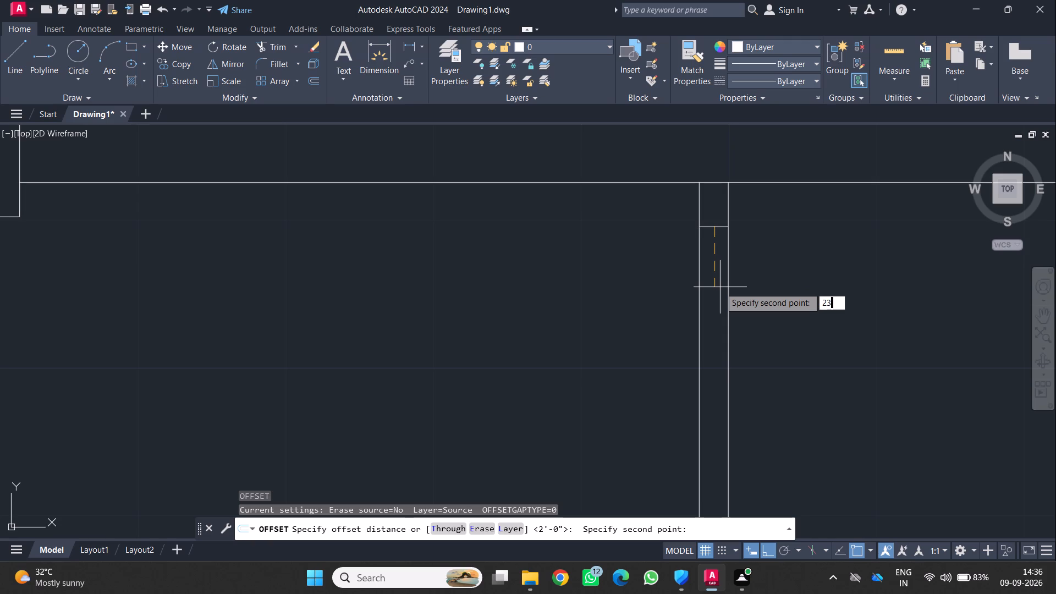
key(BackSpace)
key(apostrophe)
key(Return)
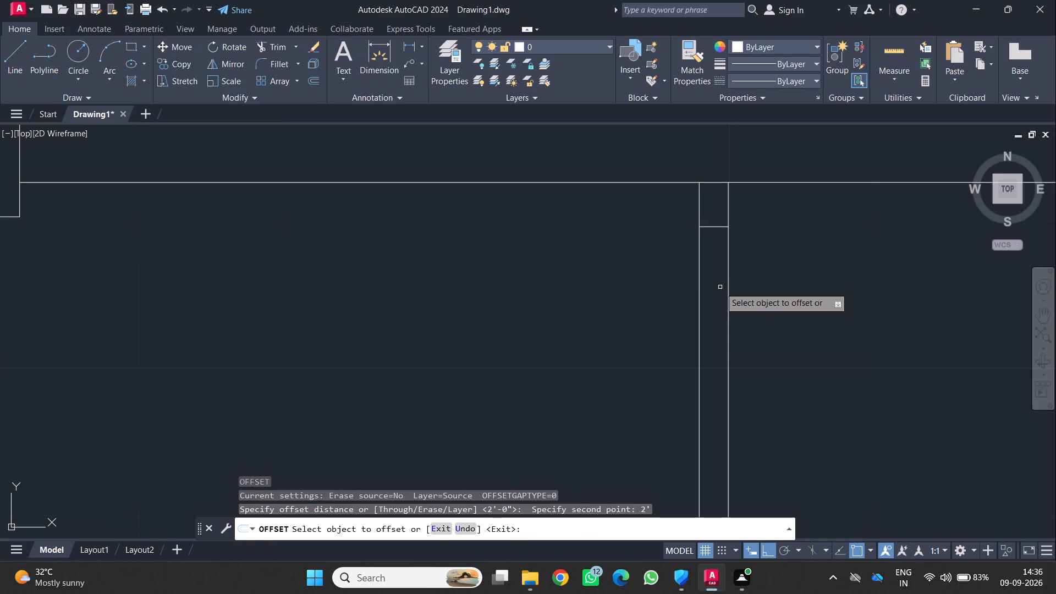
click(716, 227)
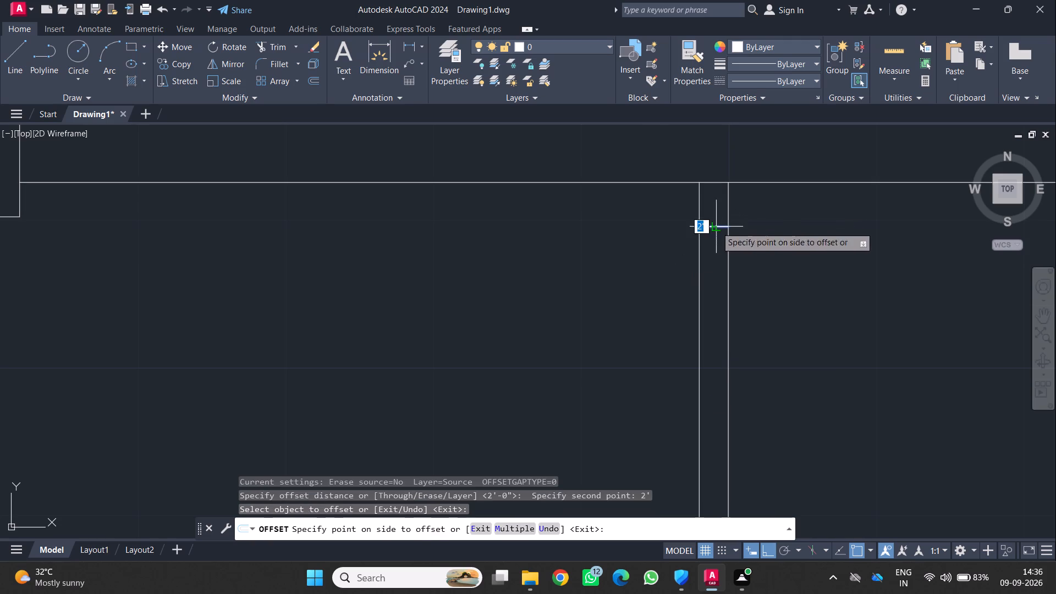
scroll(701, 333, down, 3)
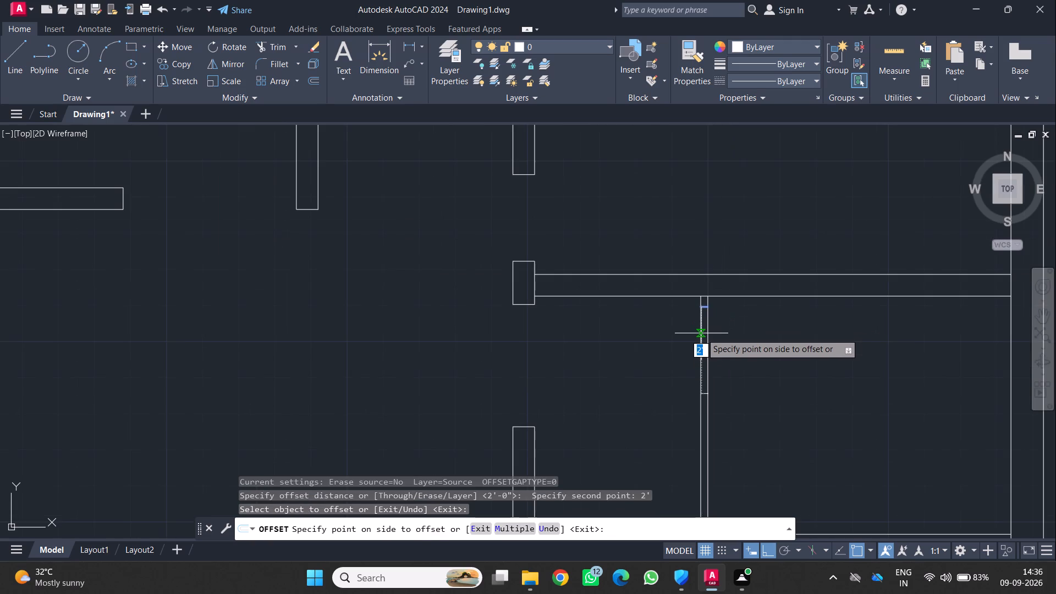
scroll(706, 365, up, 1)
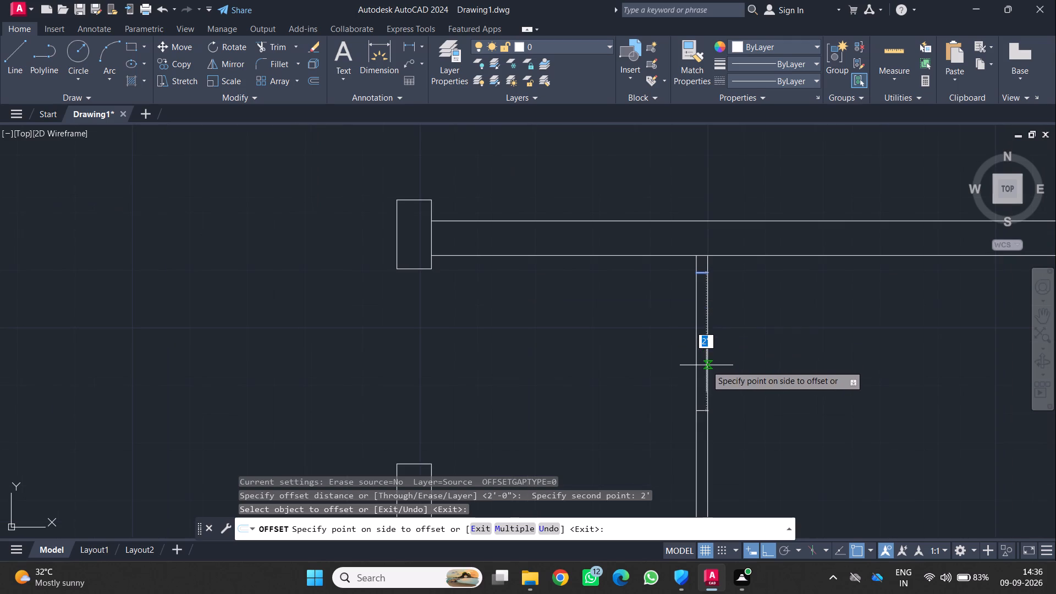
click(717, 373)
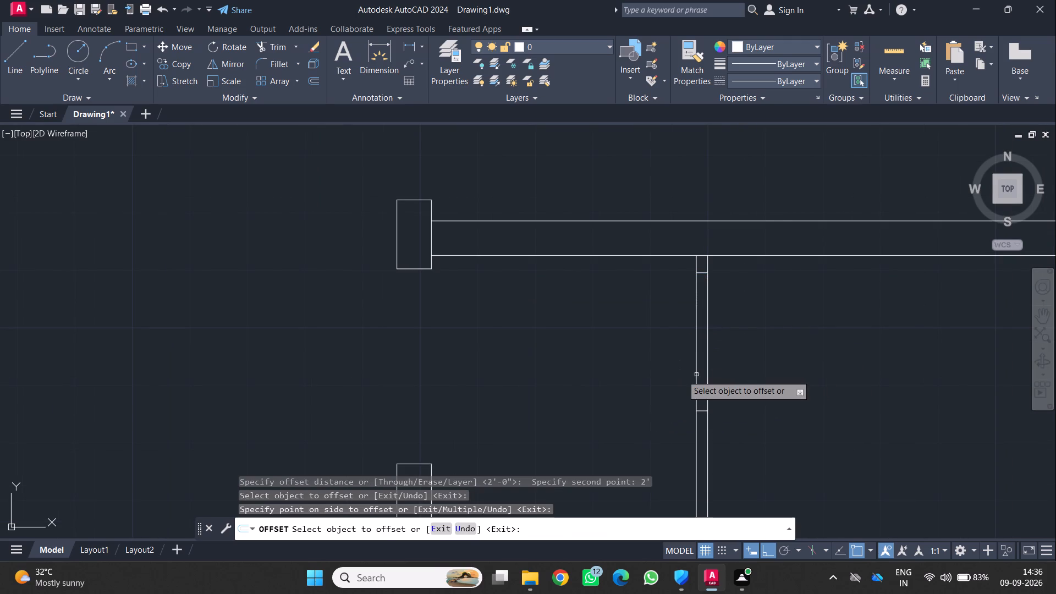
Trim both face lines of the thin vertical partition between the two short lines to open a doorway.
scroll(681, 375, up, 3)
scroll(221, 142, down, 5)
scroll(216, 154, up, 1)
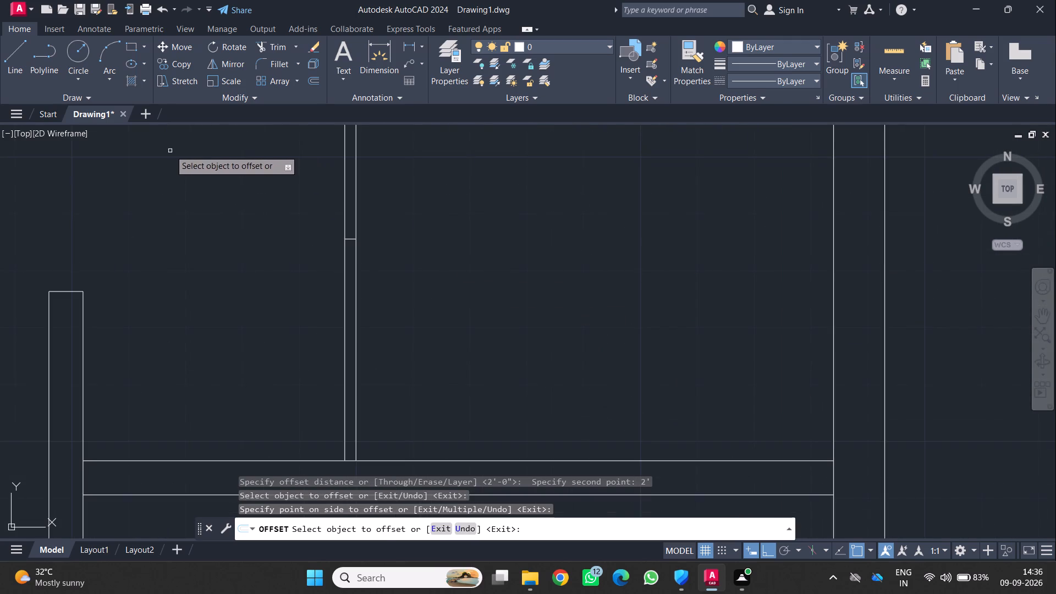
middle_drag(174, 151, 266, 276)
click(276, 45)
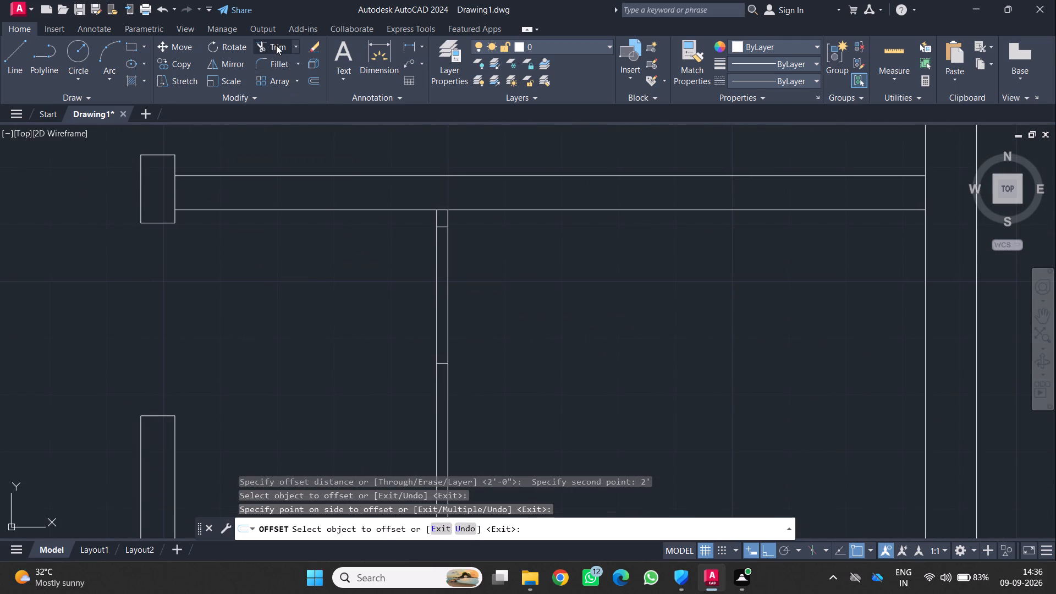
drag(346, 302, 358, 307)
click(577, 317)
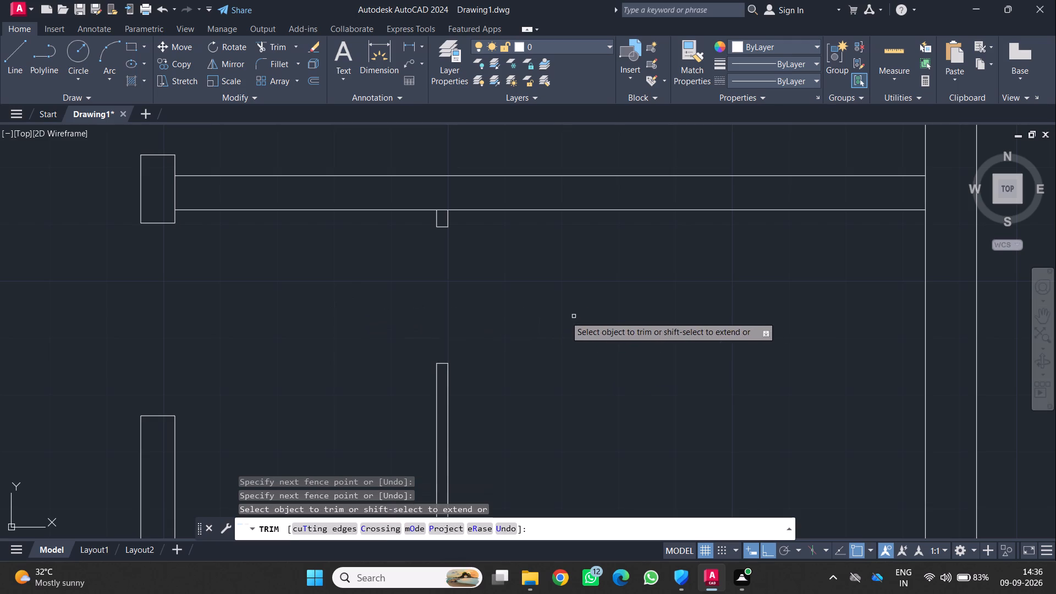
Examine the partitions around the central vertical wall and the lower rooms for the next door opening.
scroll(553, 323, down, 2)
middle_drag(579, 338, 610, 295)
scroll(610, 295, down, 2)
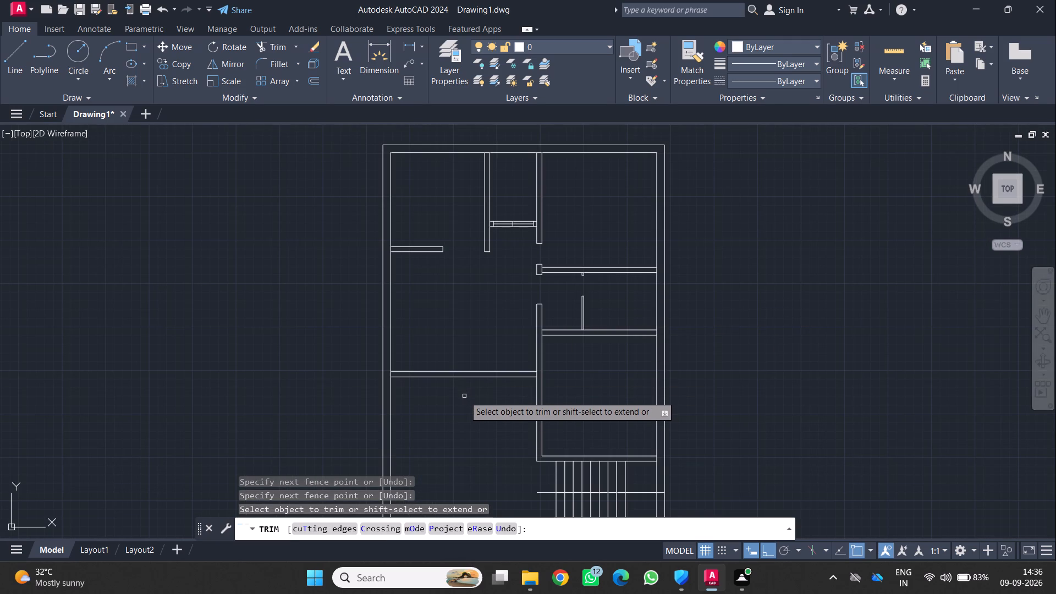
scroll(466, 406, up, 3)
middle_drag(480, 376, 455, 479)
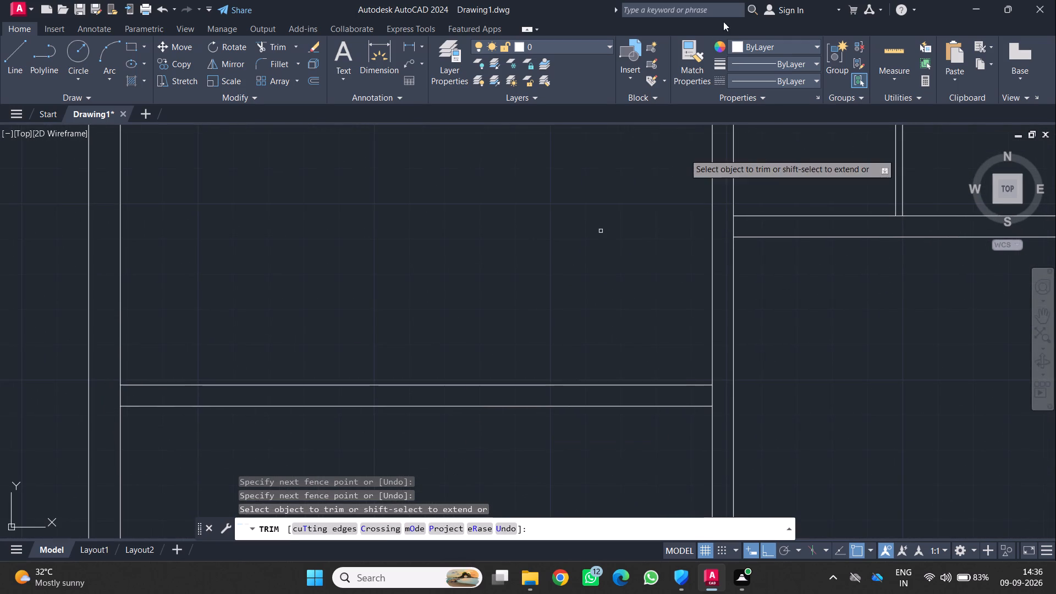
middle_drag(587, 220, 548, 333)
scroll(587, 220, down, 1)
scroll(548, 333, up, 2)
middle_drag(572, 244, 496, 389)
scroll(572, 244, down, 1)
scroll(533, 334, down, 1)
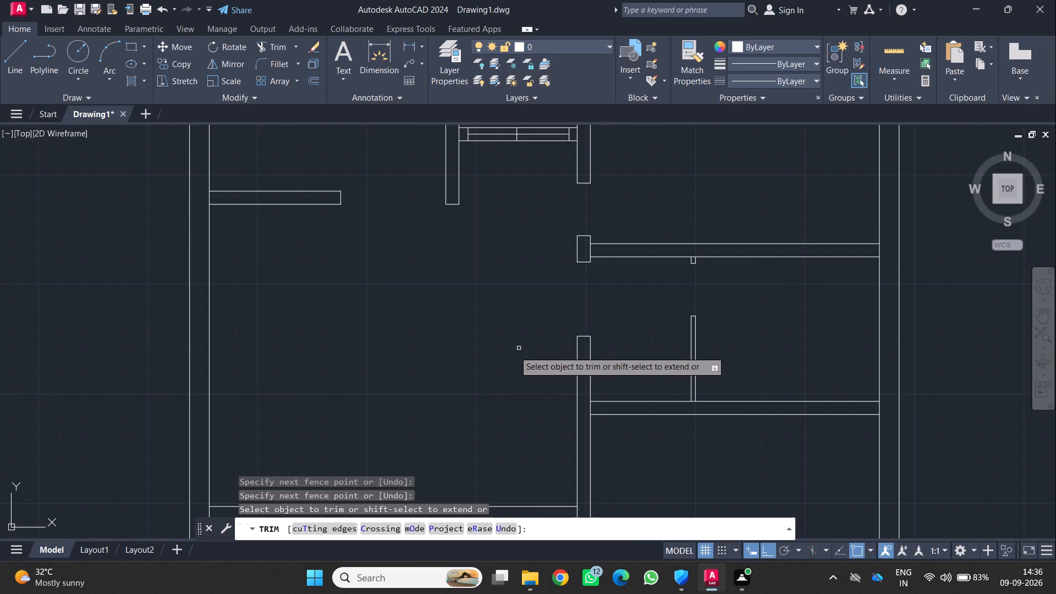
middle_click(507, 360)
scroll(514, 376, down, 1)
middle_drag(526, 394, 592, 300)
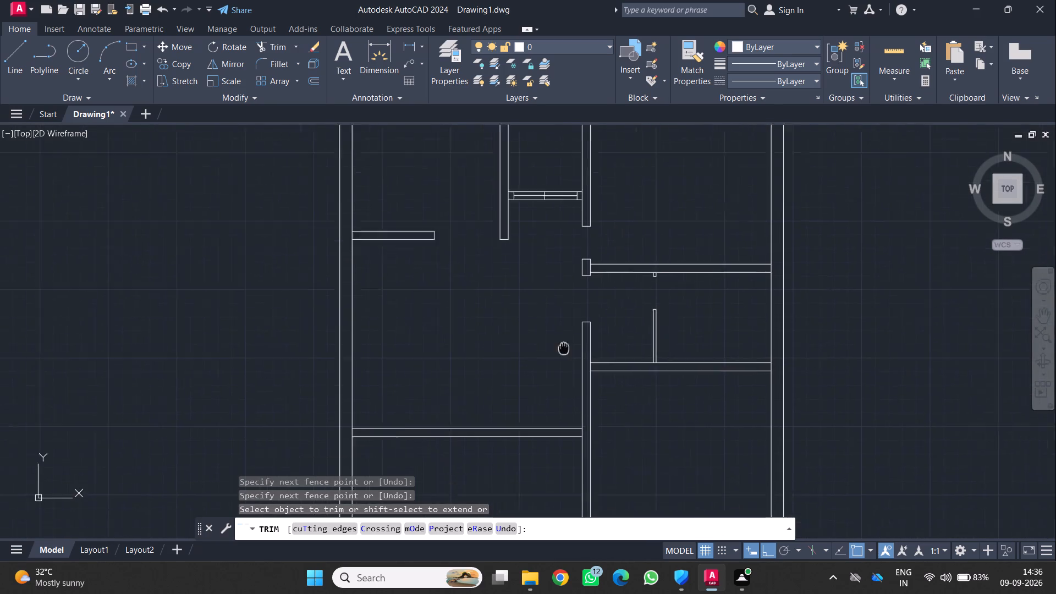
middle_drag(592, 300, 609, 269)
scroll(596, 280, up, 1)
scroll(552, 329, down, 1)
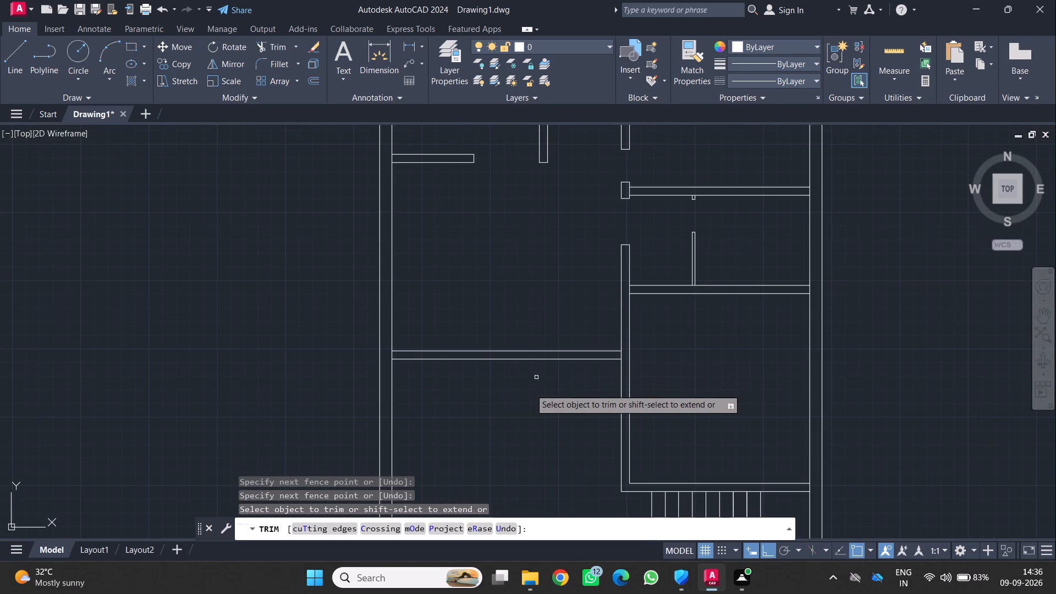
middle_click(527, 402)
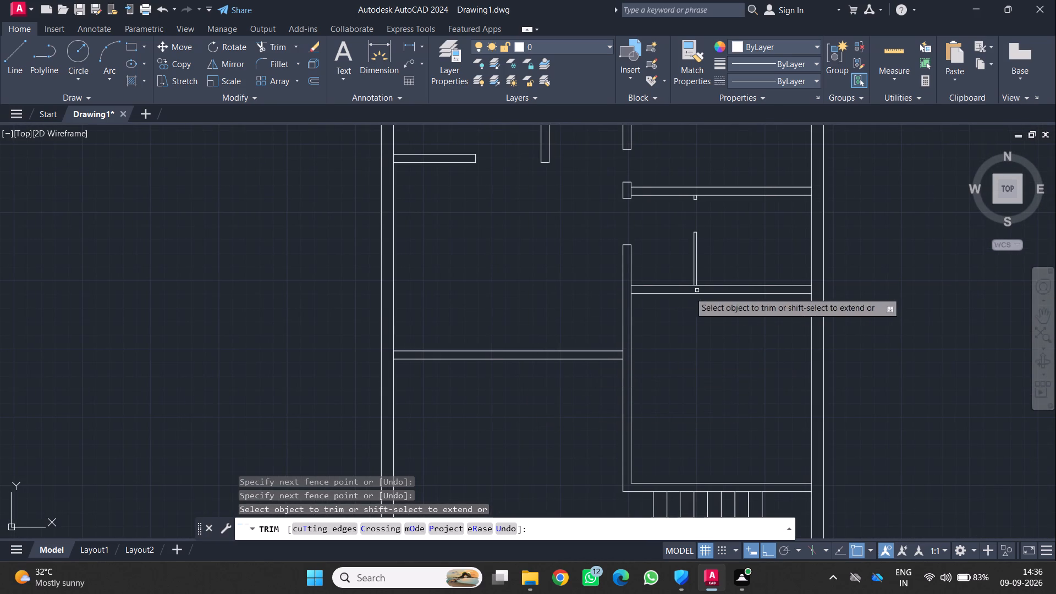
Draw a short vertical line across the small room's lower horizontal partition, just right of the central vertical wall.
scroll(644, 326, up, 1)
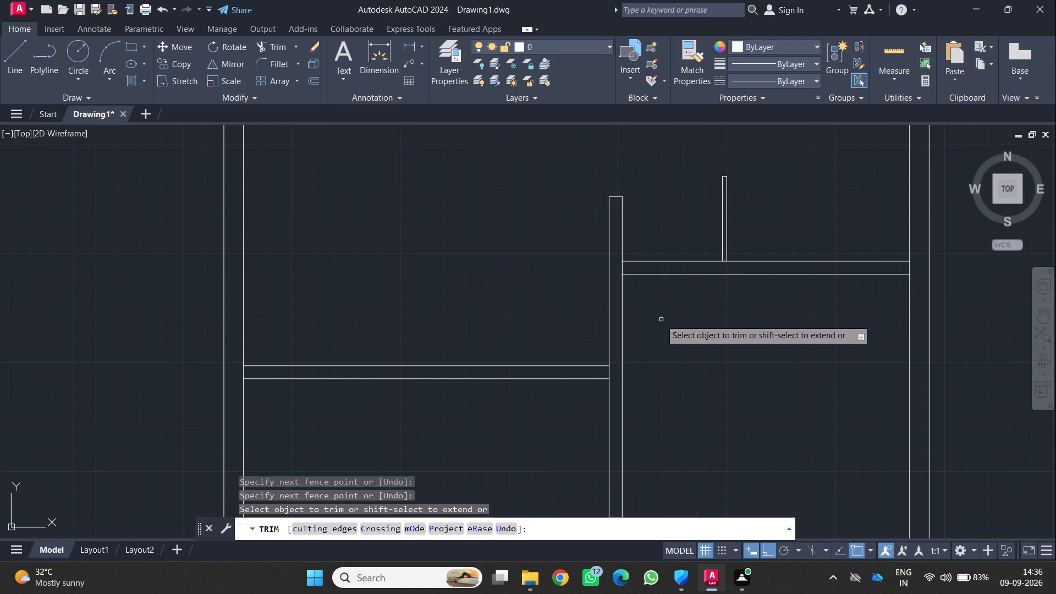
scroll(645, 305, up, 1)
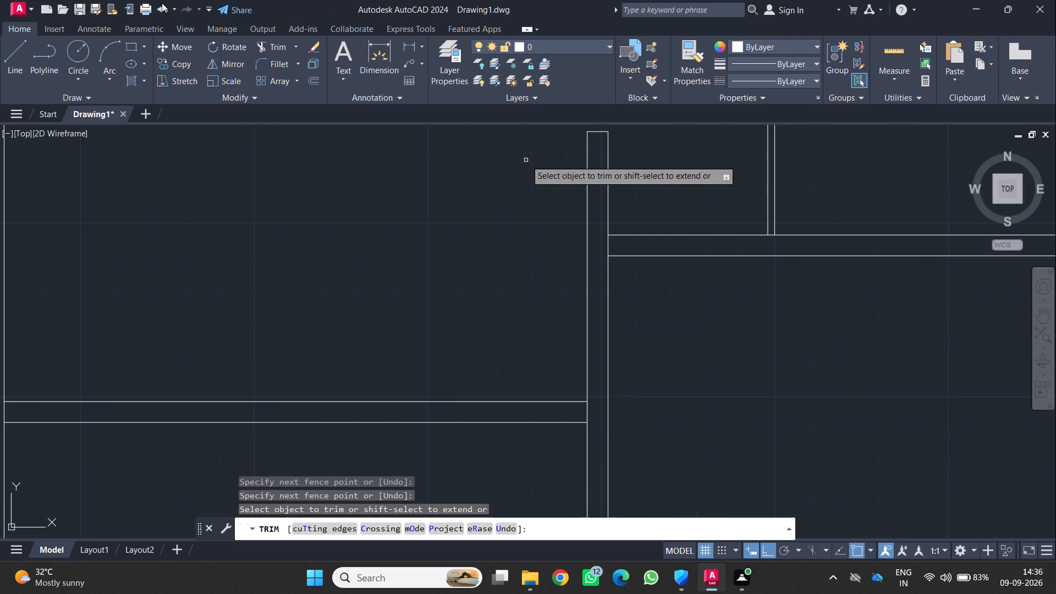
click(6, 60)
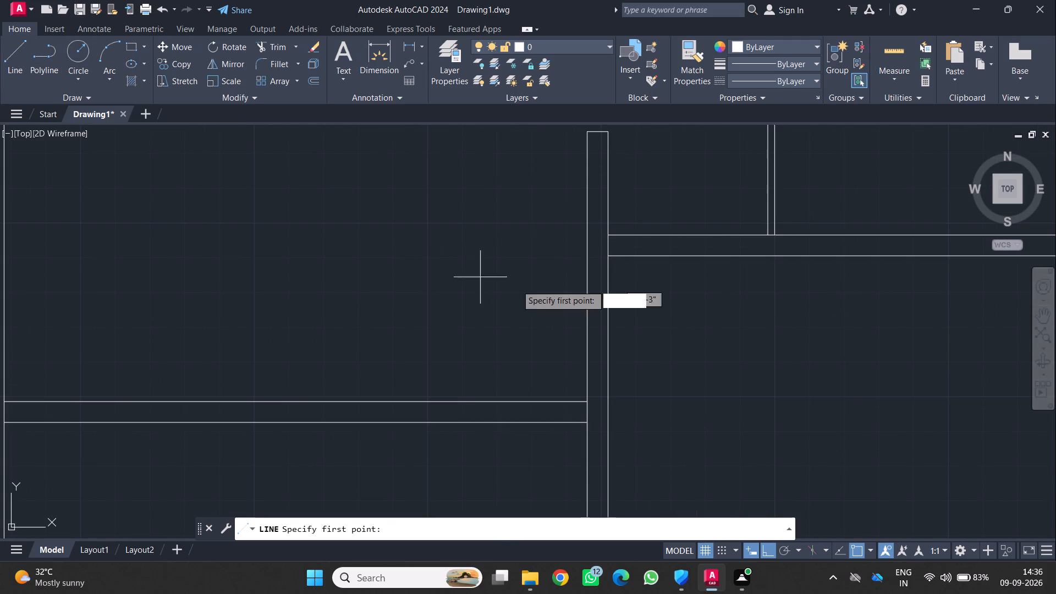
click(620, 237)
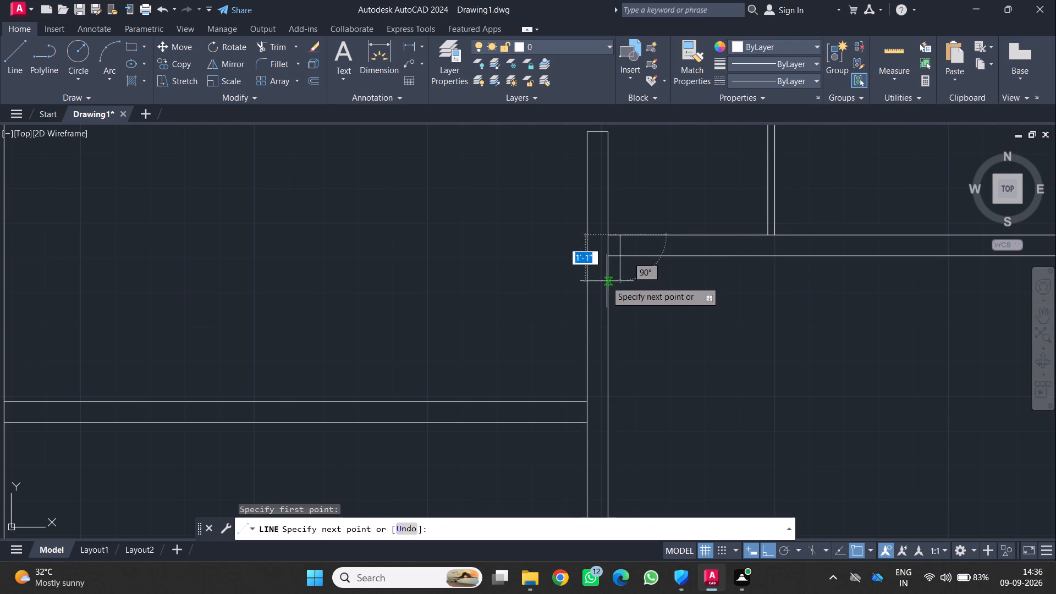
scroll(606, 281, up, 1)
click(628, 238)
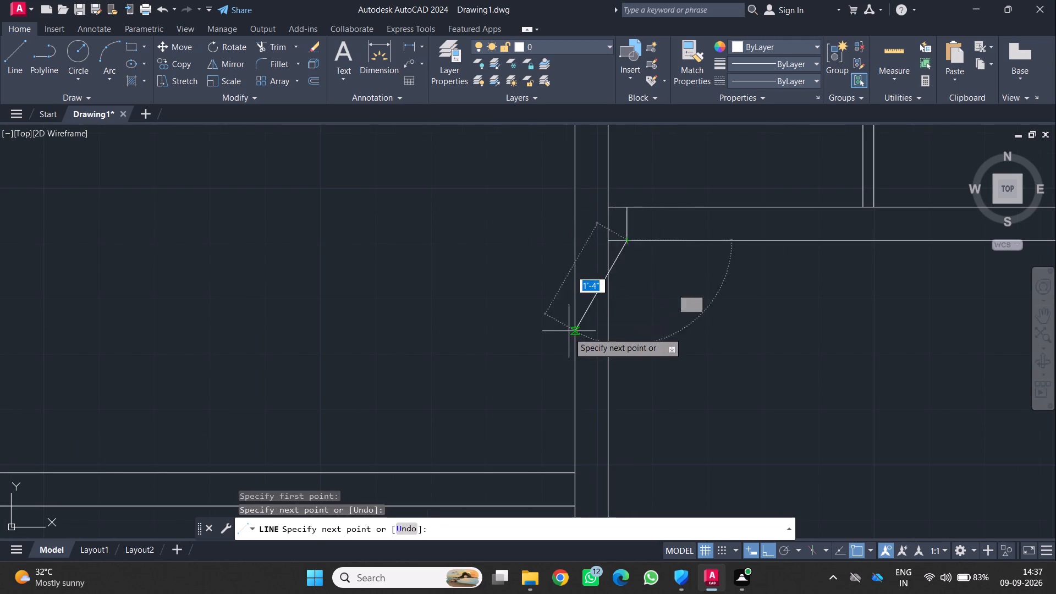
key(Return)
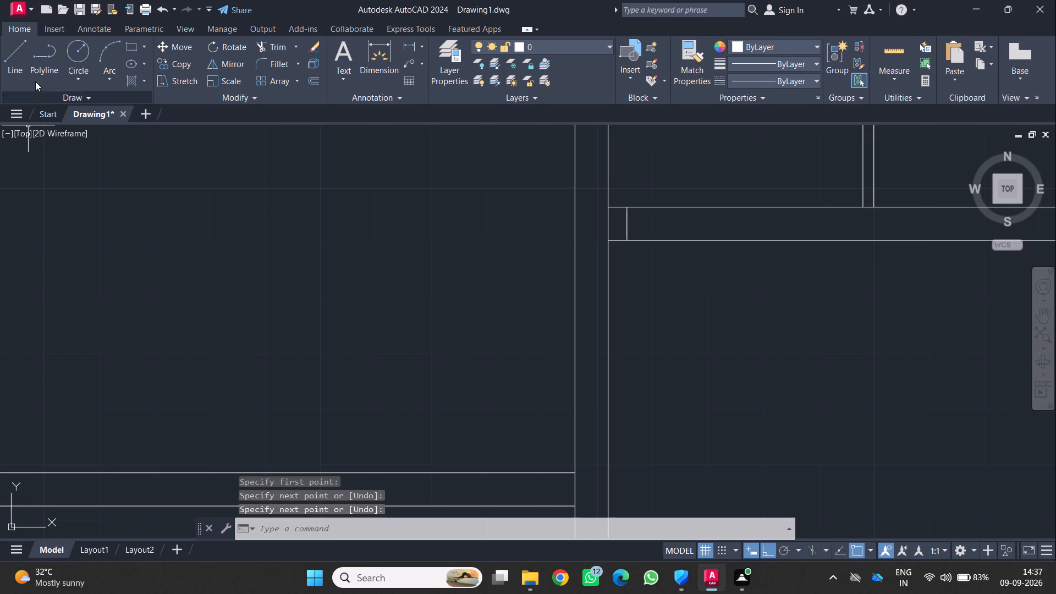
Draw a second short vertical line across the small room's lower horizontal partition, just left of the thin vertical partition.
click(11, 47)
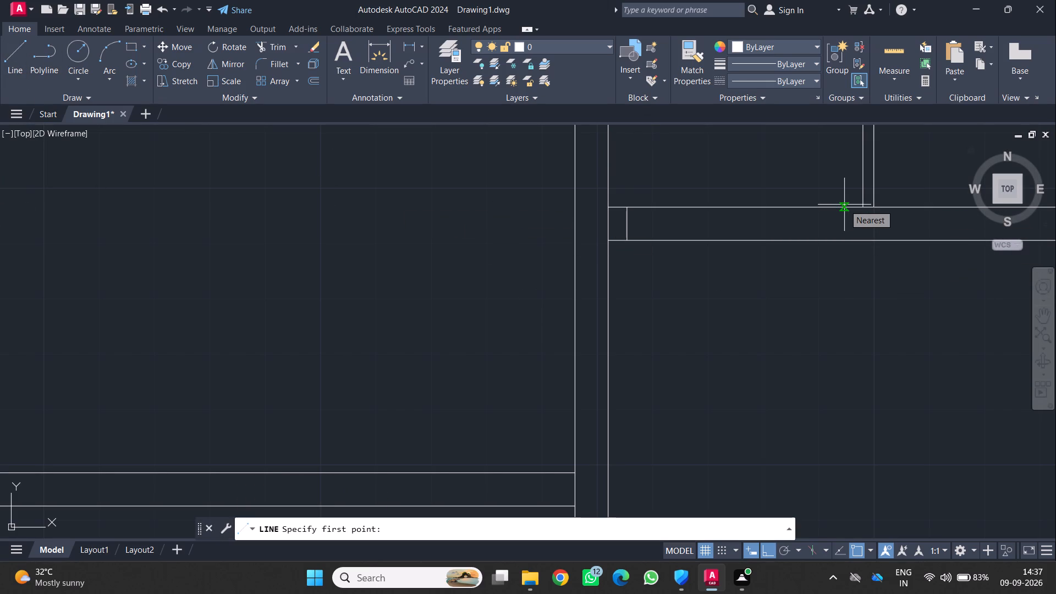
click(844, 205)
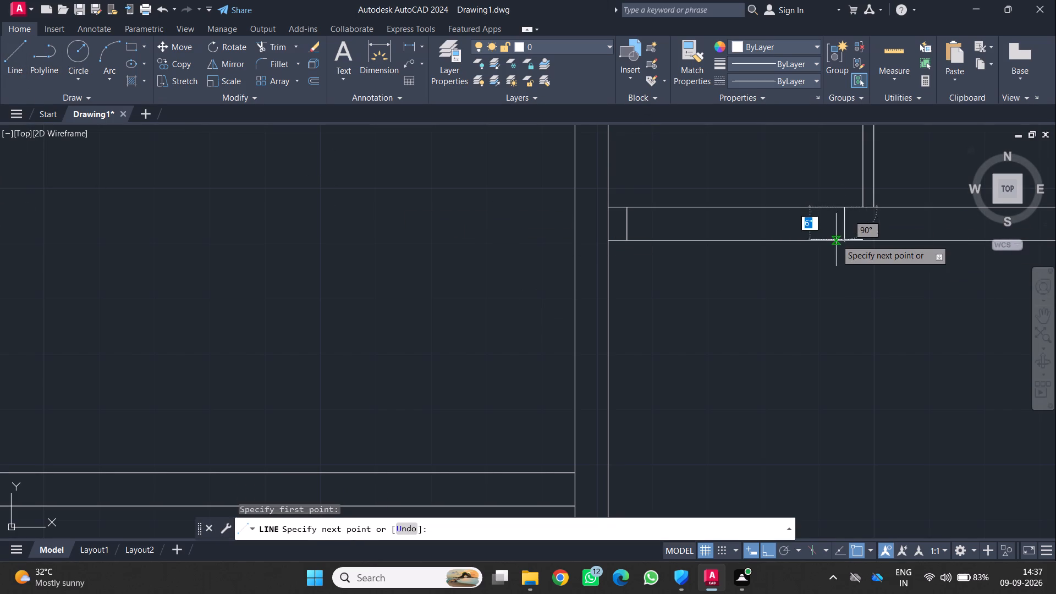
scroll(834, 240, up, 1)
click(847, 240)
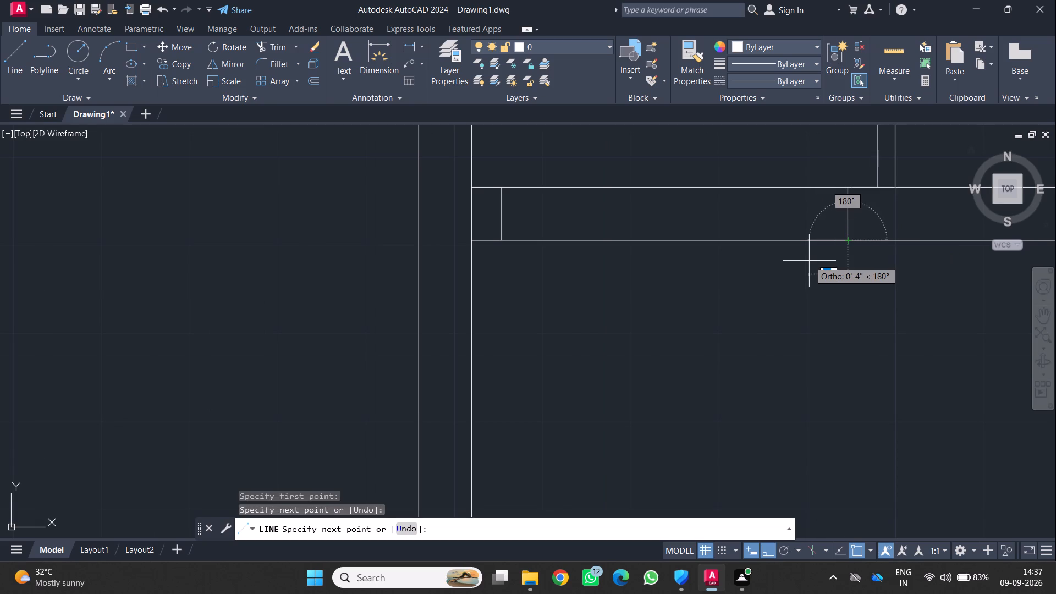
key(Return)
Trim both face lines of the small room's lower partition between the two short lines to open a doorway.
scroll(660, 0, down, 1)
scroll(606, 70, down, 3)
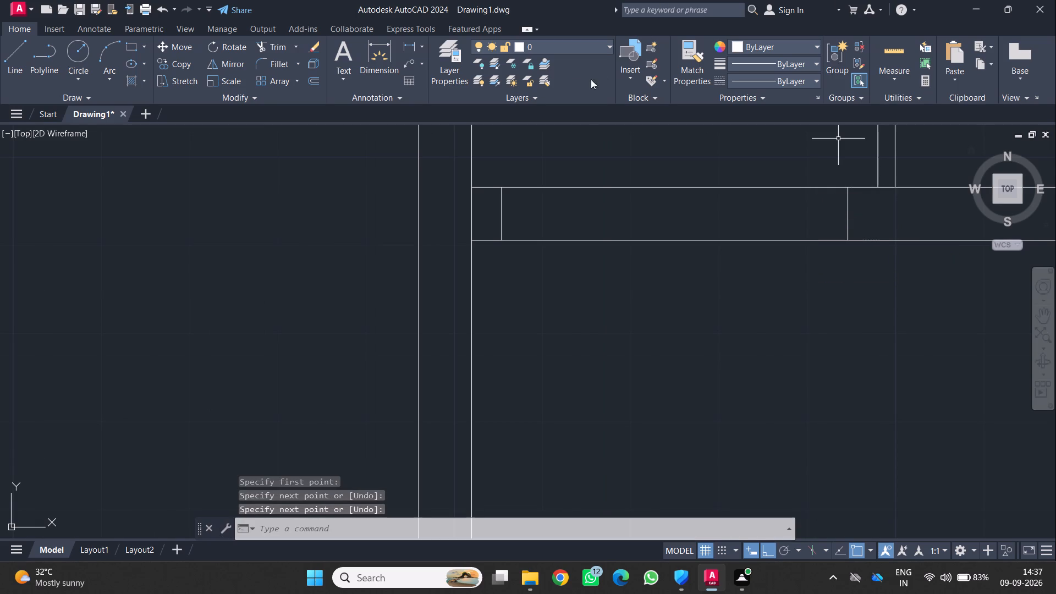
scroll(729, 264, down, 2)
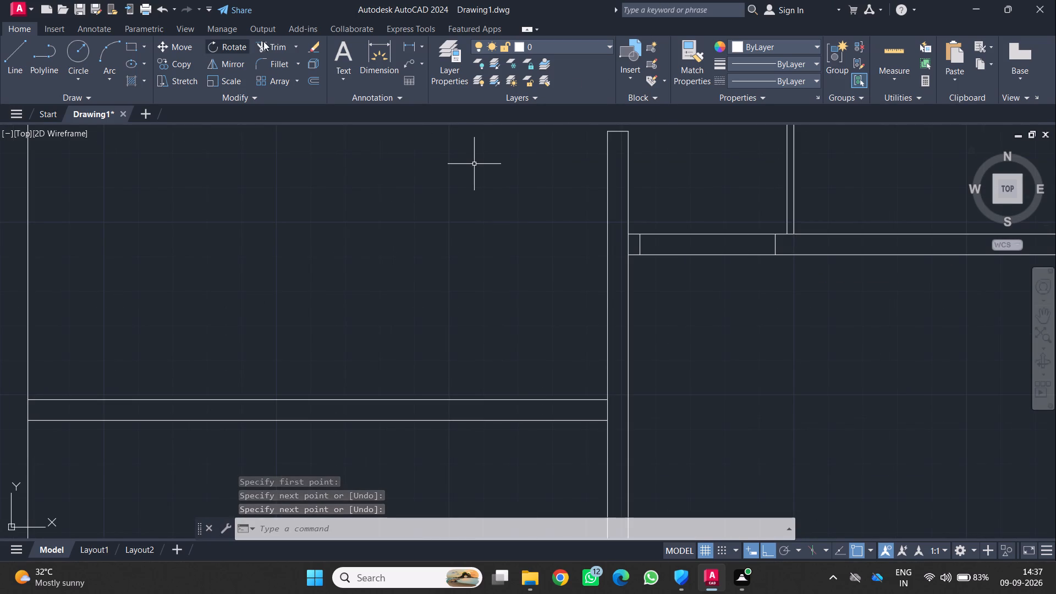
click(273, 41)
click(679, 215)
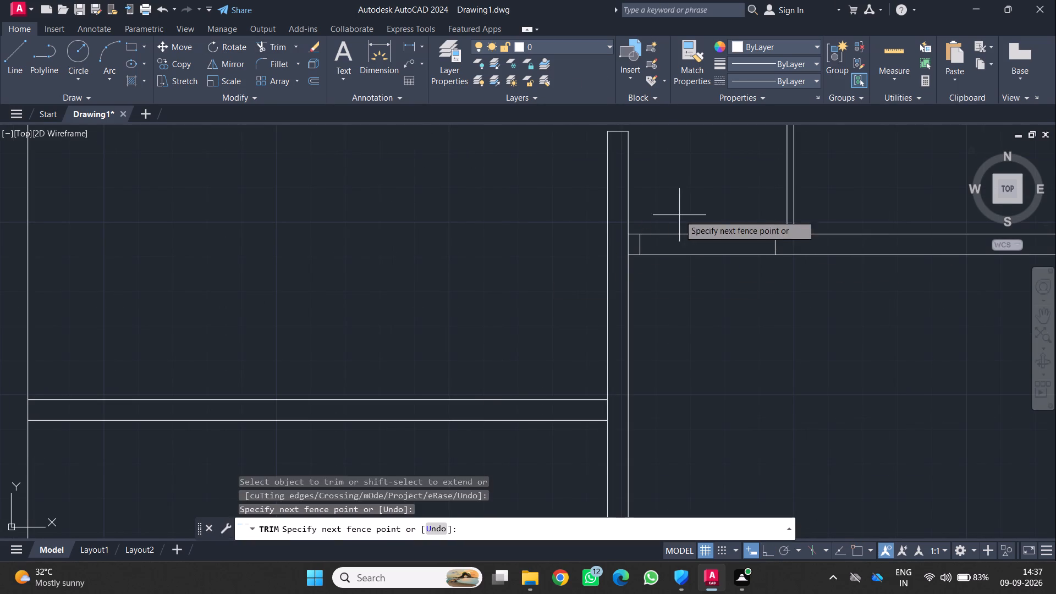
click(680, 301)
Examine the whole floor plan and the lower-left rooms for the next partition that needs a door opening.
scroll(680, 301, down, 4)
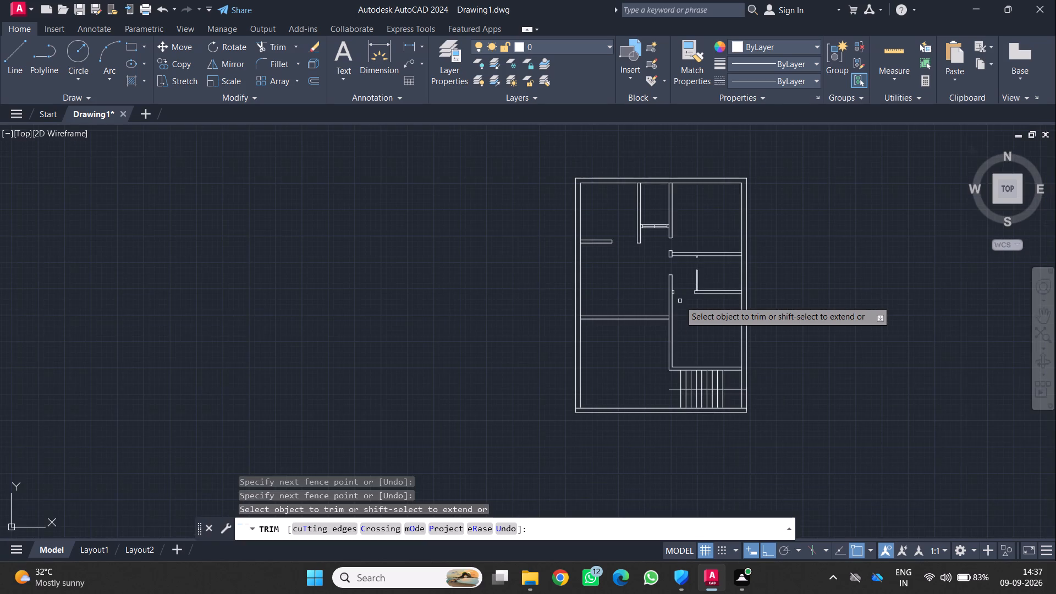
scroll(680, 301, up, 2)
scroll(525, 343, down, 1)
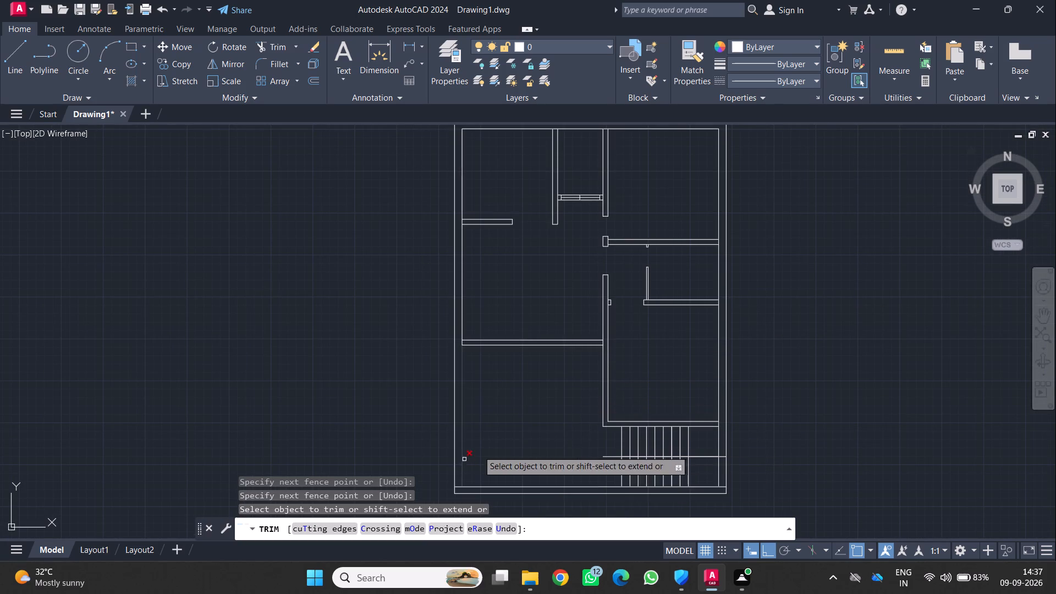
scroll(499, 430, down, 1)
middle_drag(499, 430, 531, 309)
scroll(531, 309, up, 1)
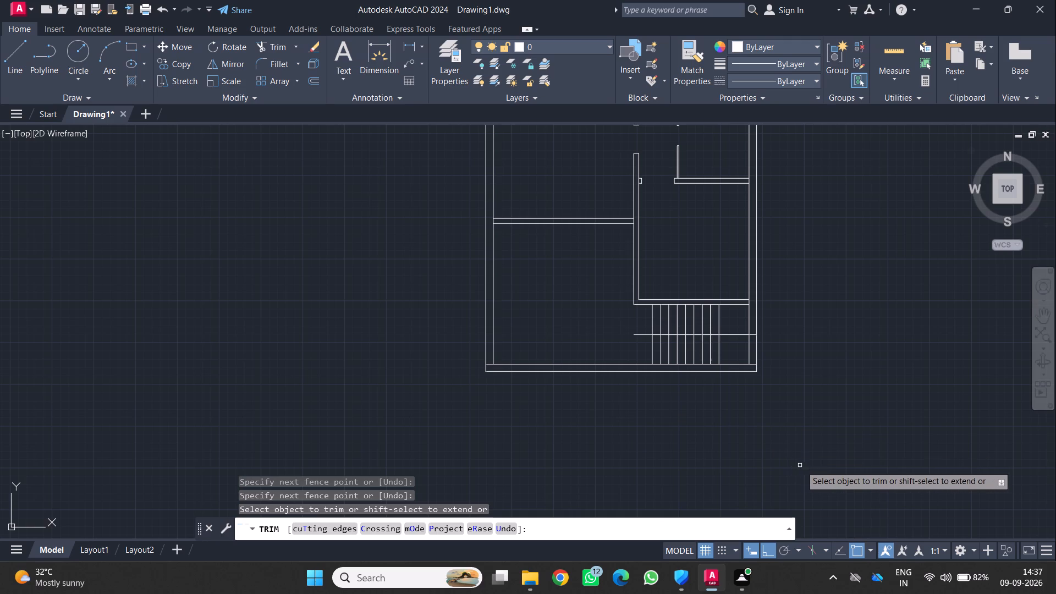
scroll(811, 465, up, 2)
scroll(811, 465, down, 3)
middle_drag(811, 465, 833, 499)
scroll(692, 311, up, 1)
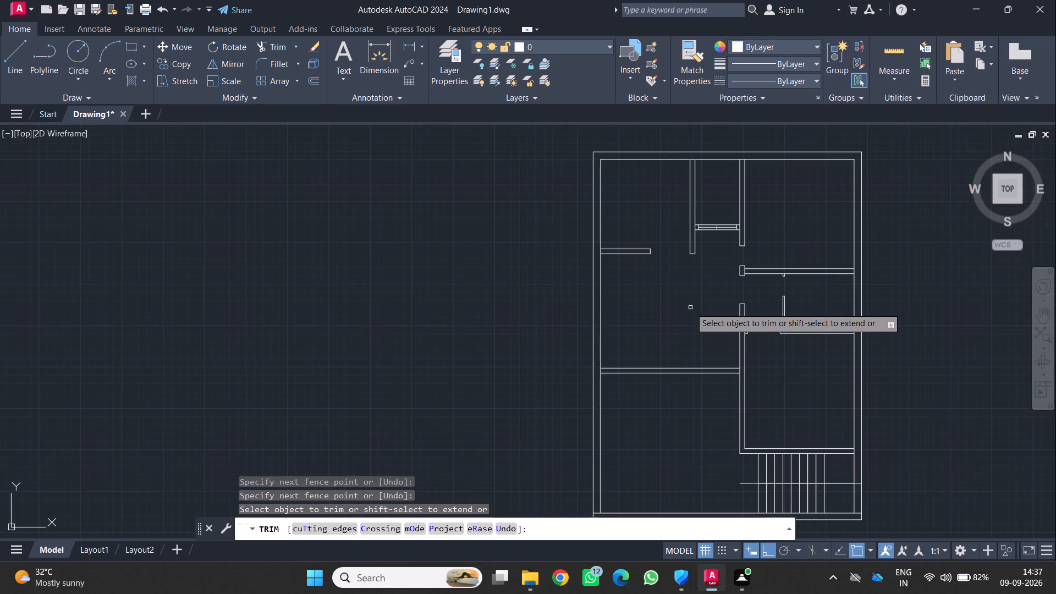
middle_drag(690, 307, 695, 307)
scroll(690, 307, down, 1)
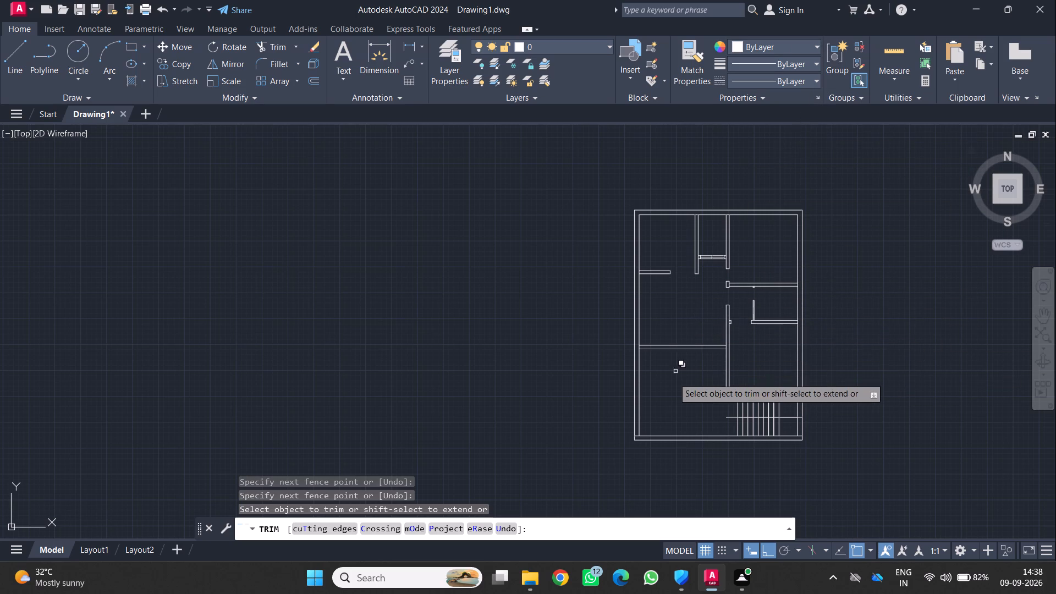
scroll(679, 373, up, 1)
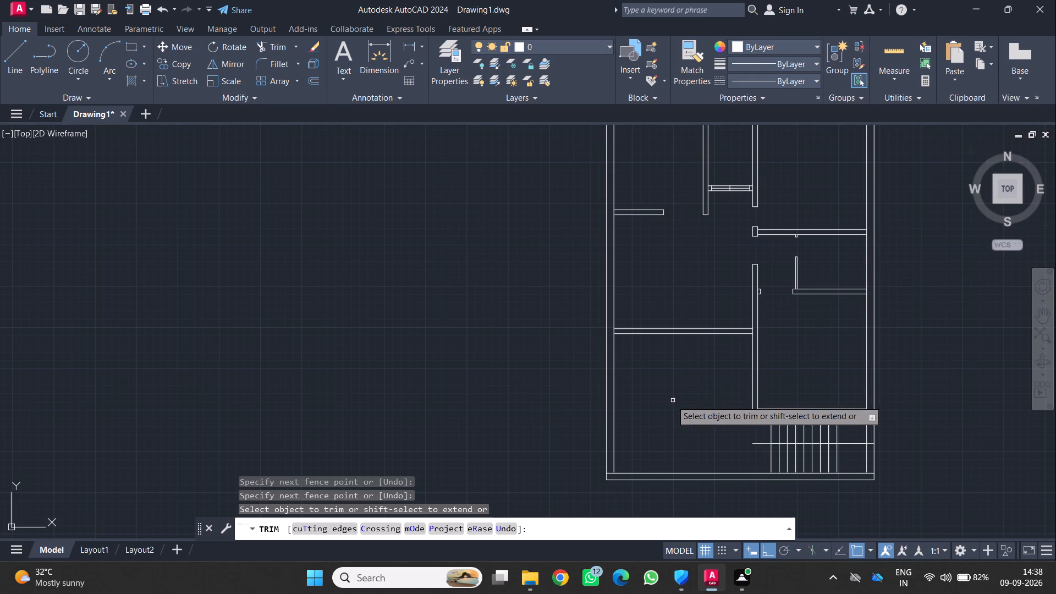
middle_click(672, 400)
scroll(671, 399, up, 1)
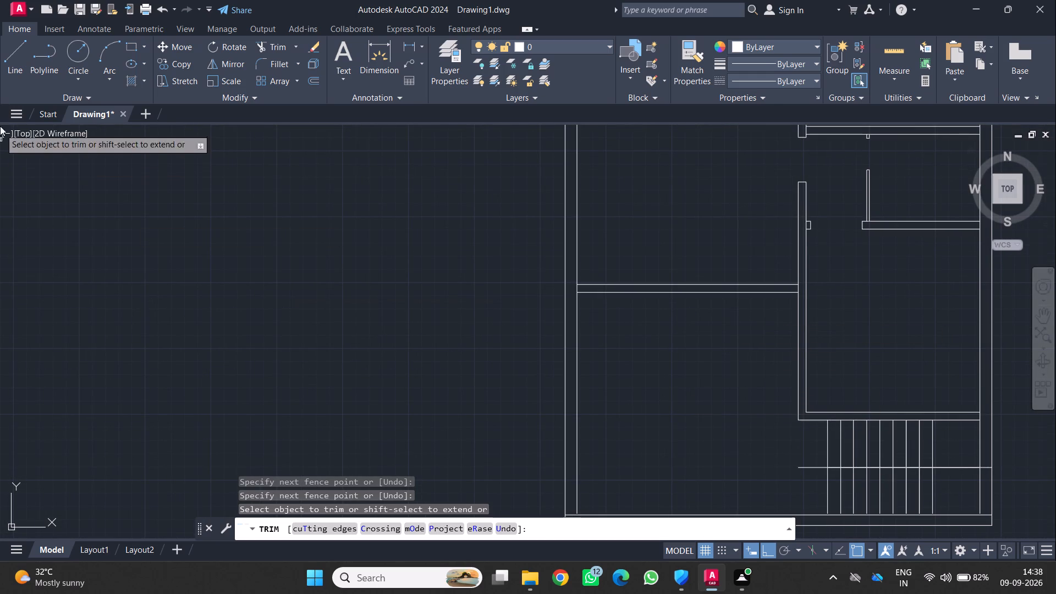
Draw a short vertical line across the lower-left room's upper horizontal partition, just left of the central vertical wall.
click(16, 38)
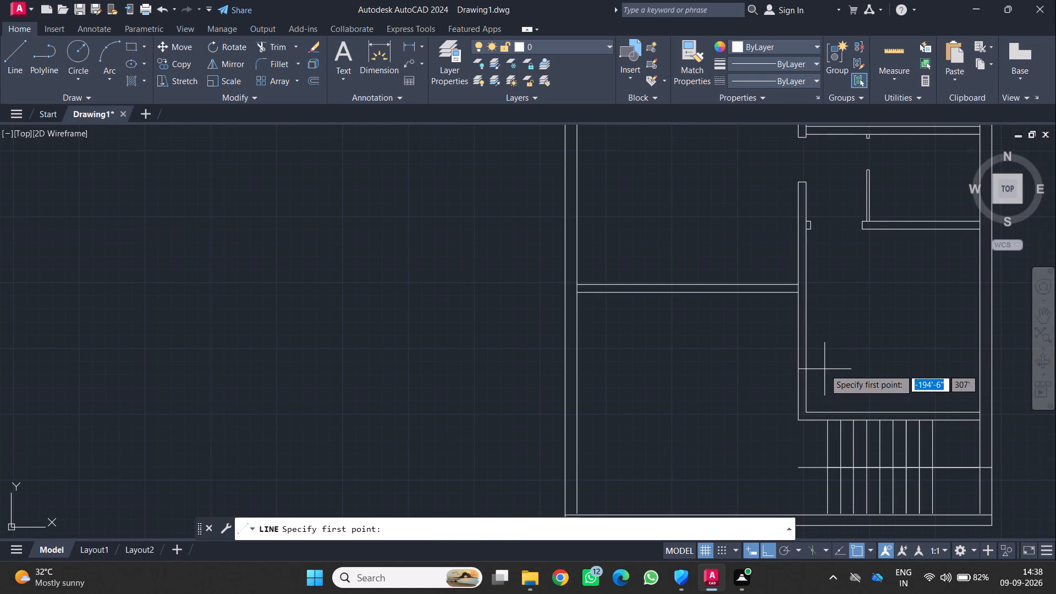
scroll(824, 369, up, 1)
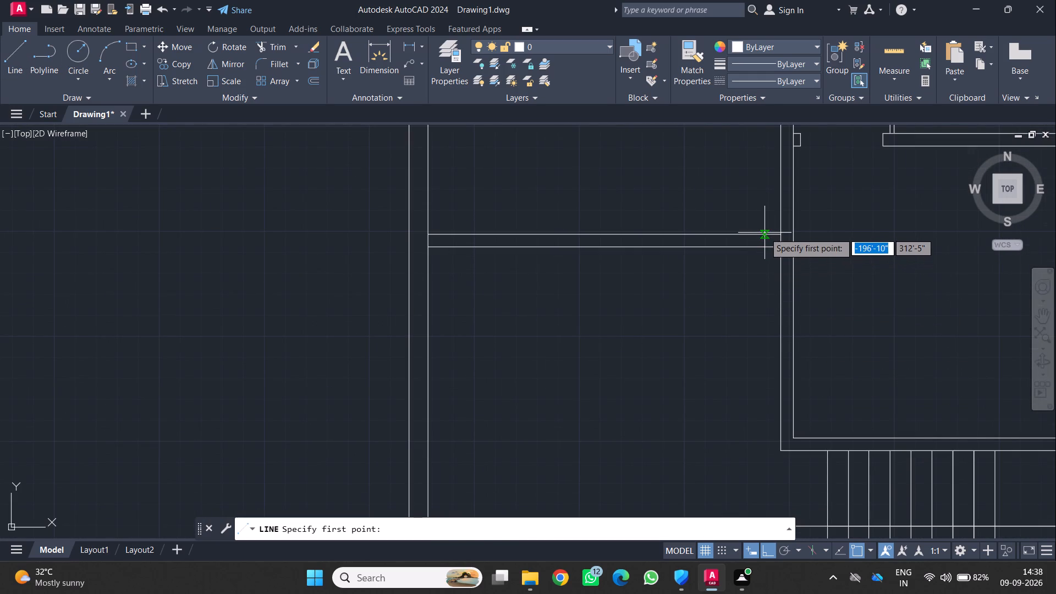
click(764, 235)
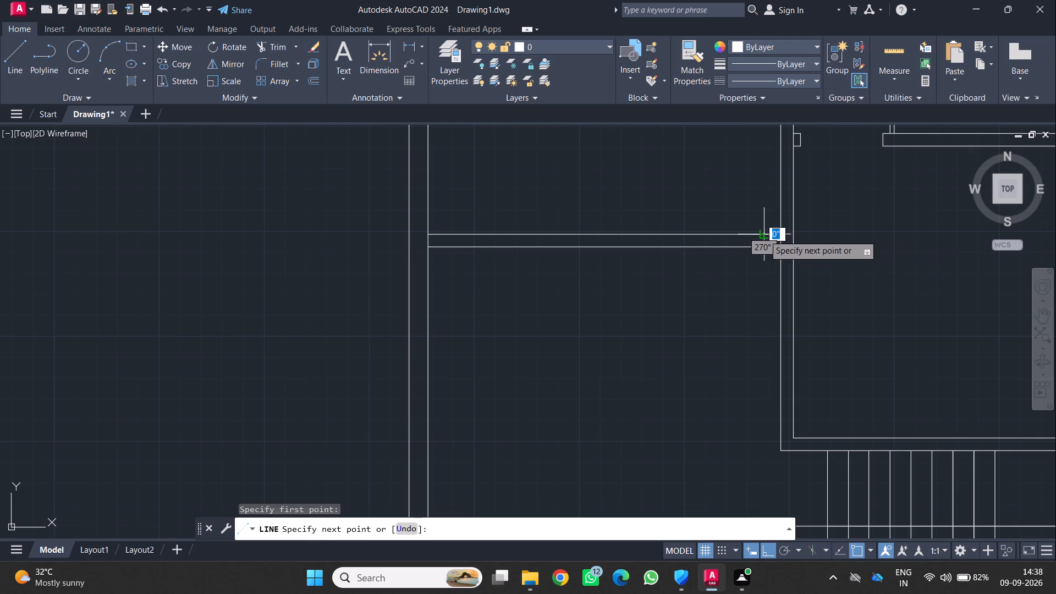
click(770, 246)
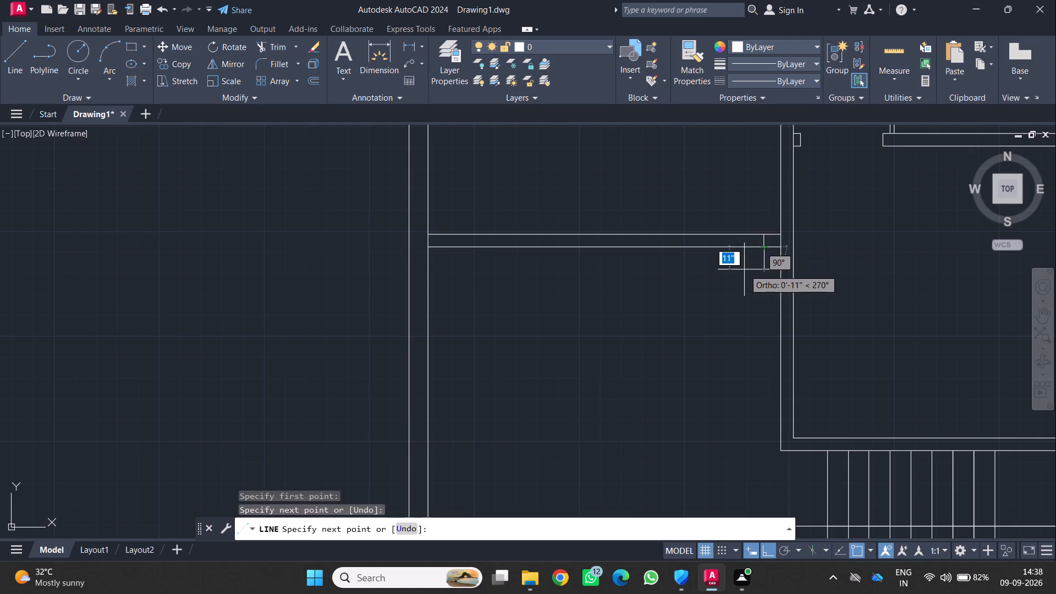
key(Return)
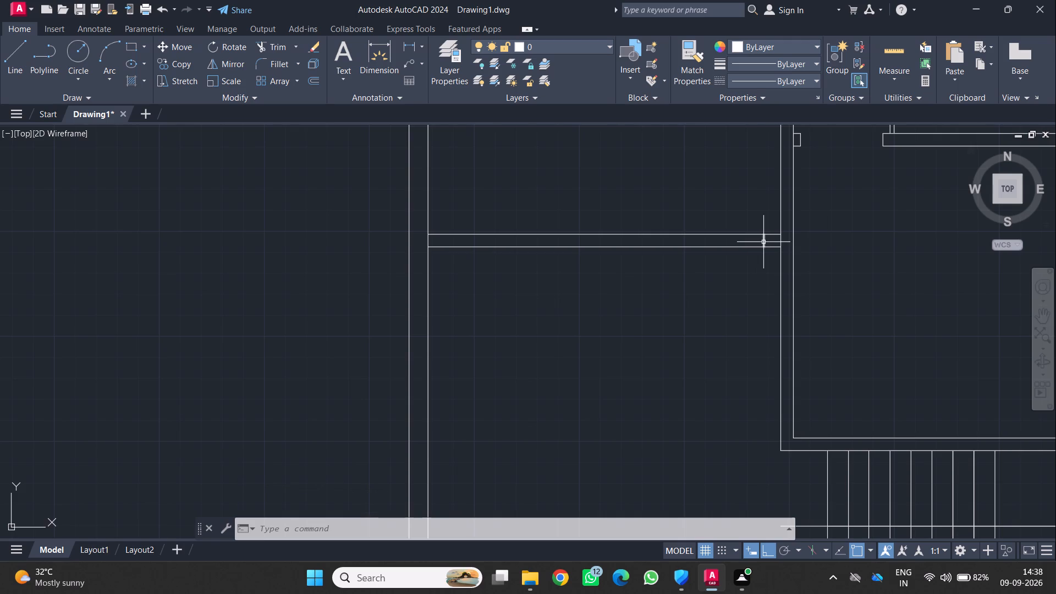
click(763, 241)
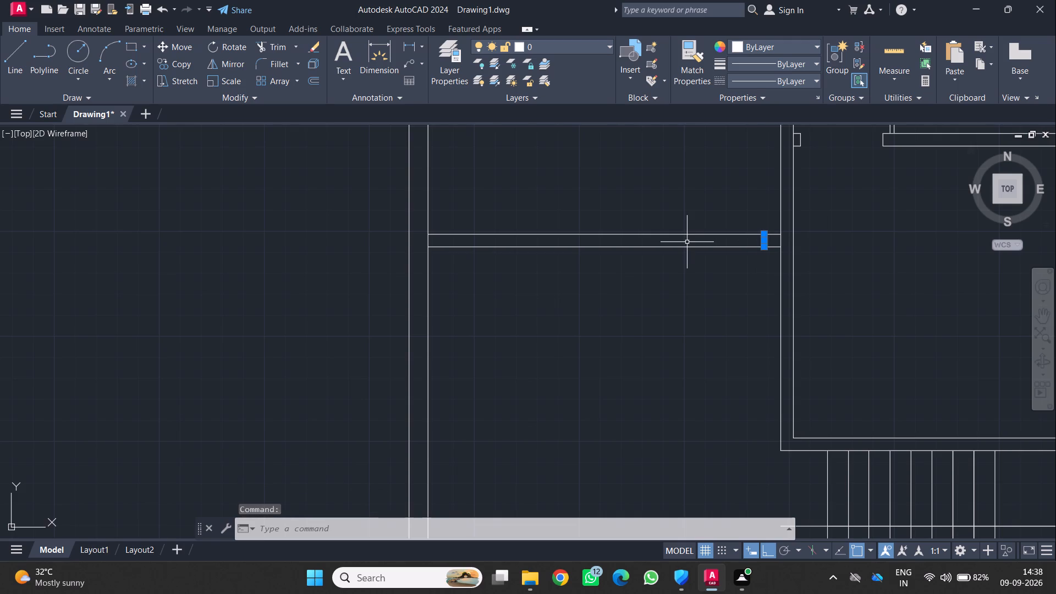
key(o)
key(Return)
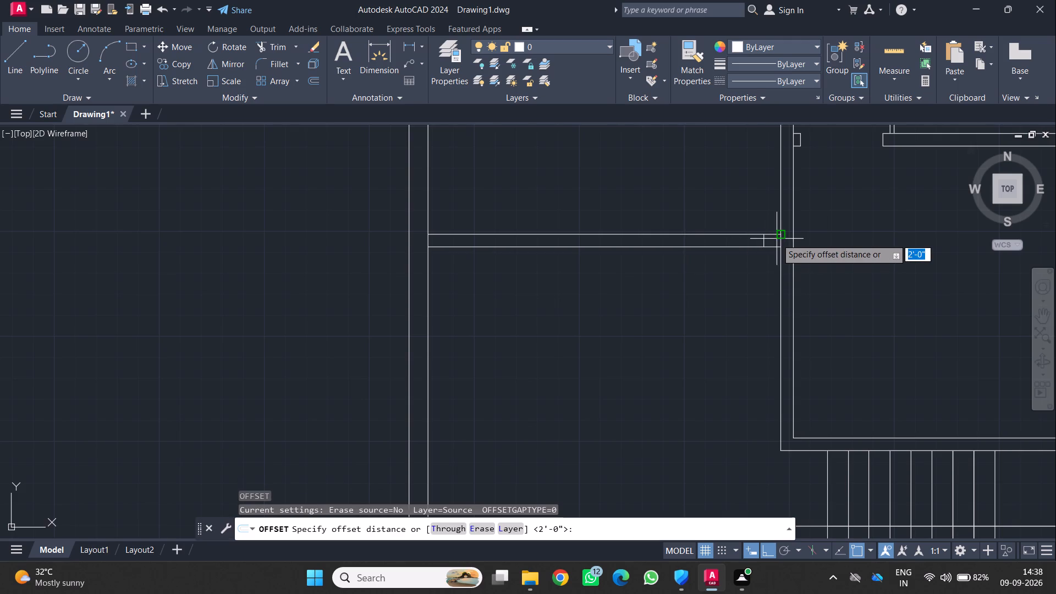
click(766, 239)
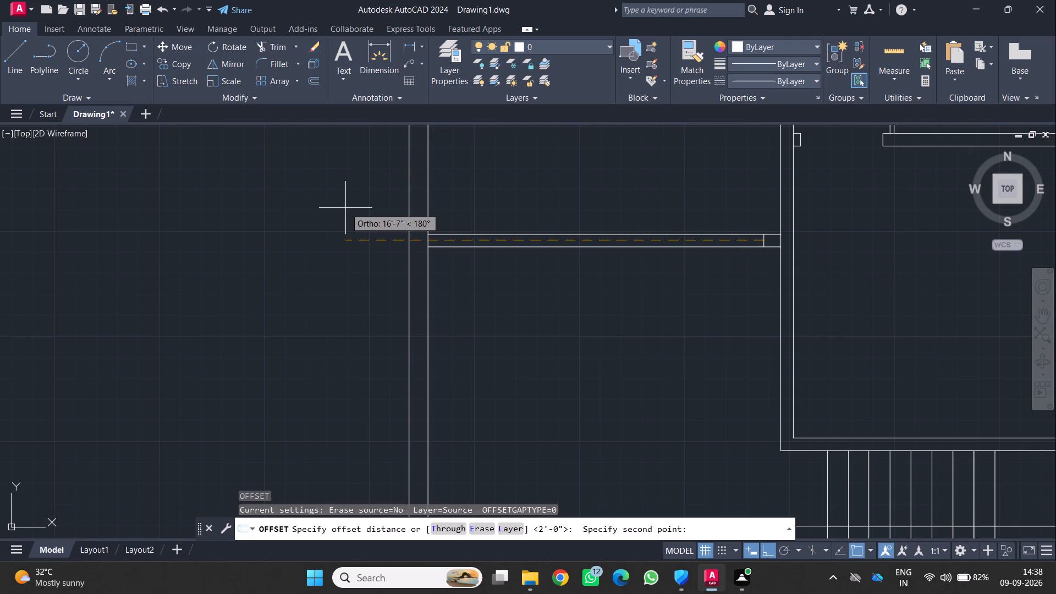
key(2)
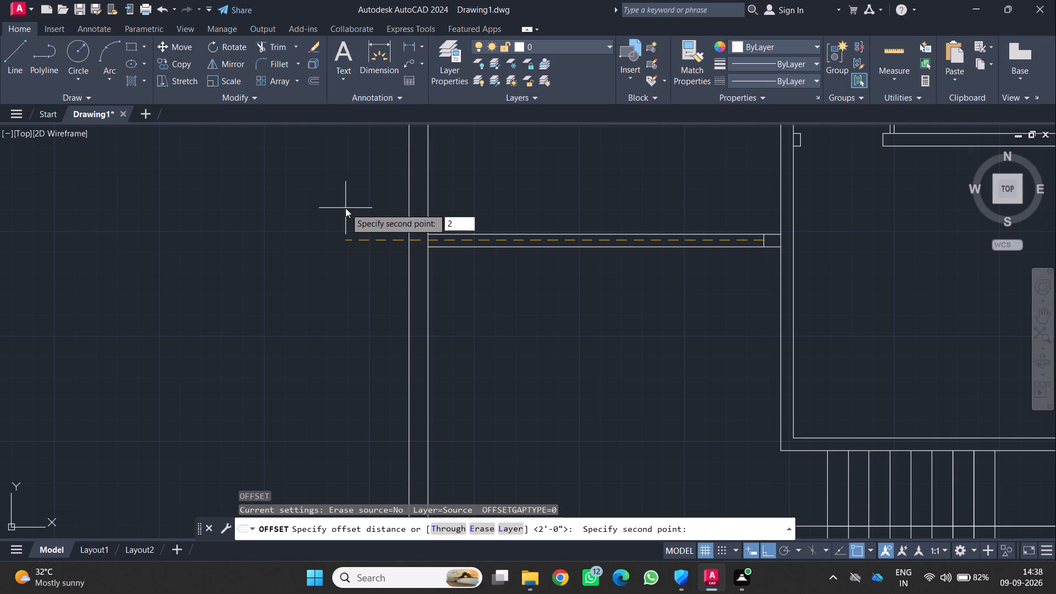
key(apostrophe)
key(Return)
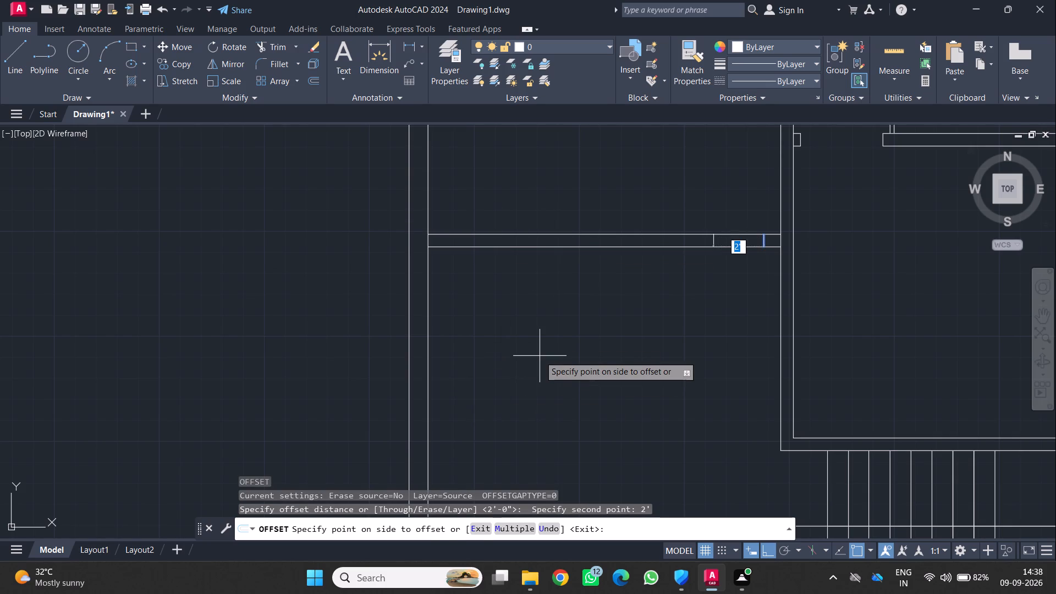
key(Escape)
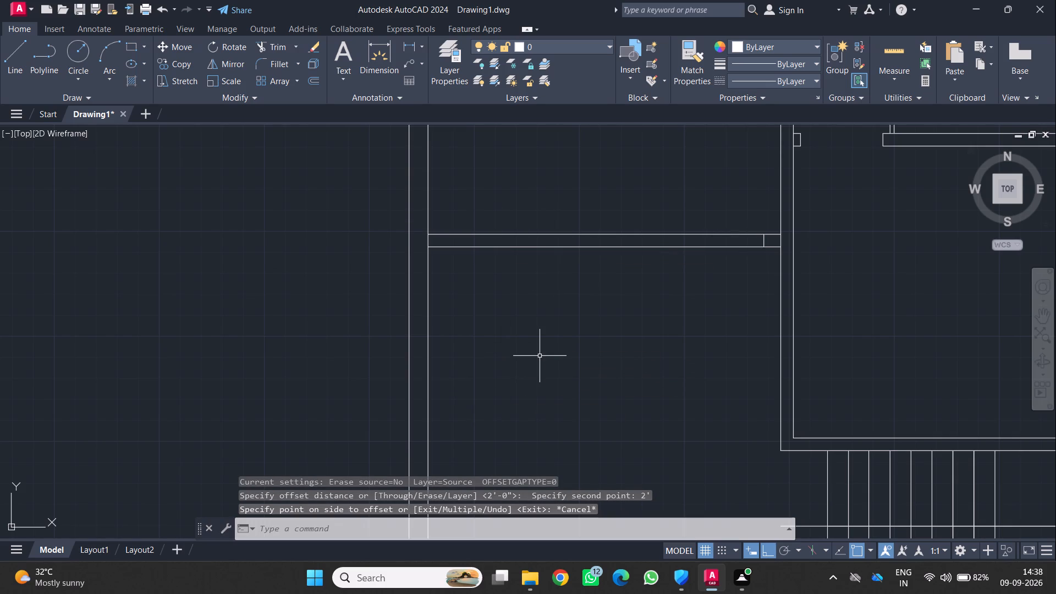
Offset the short line across the lower-left room's upper partition 3' to the left.
click(766, 240)
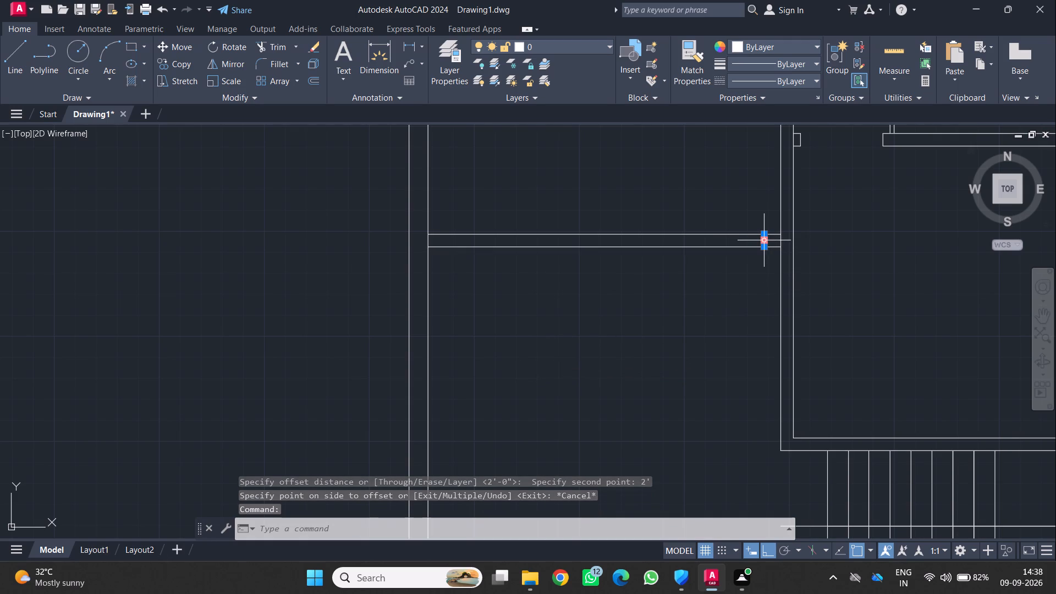
key(0)
key(BackSpace)
key(o)
key(Return)
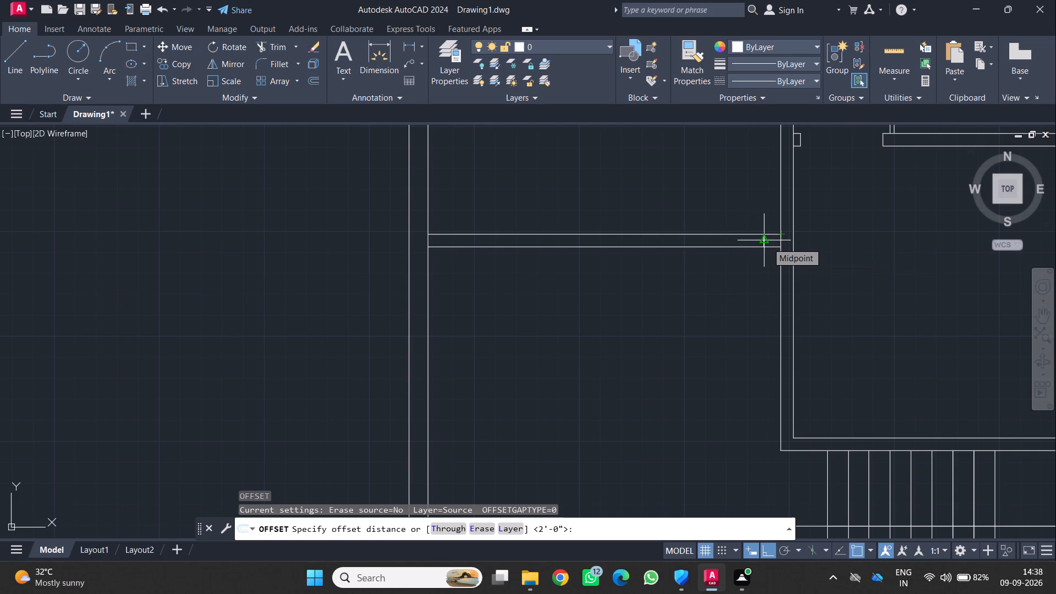
click(767, 243)
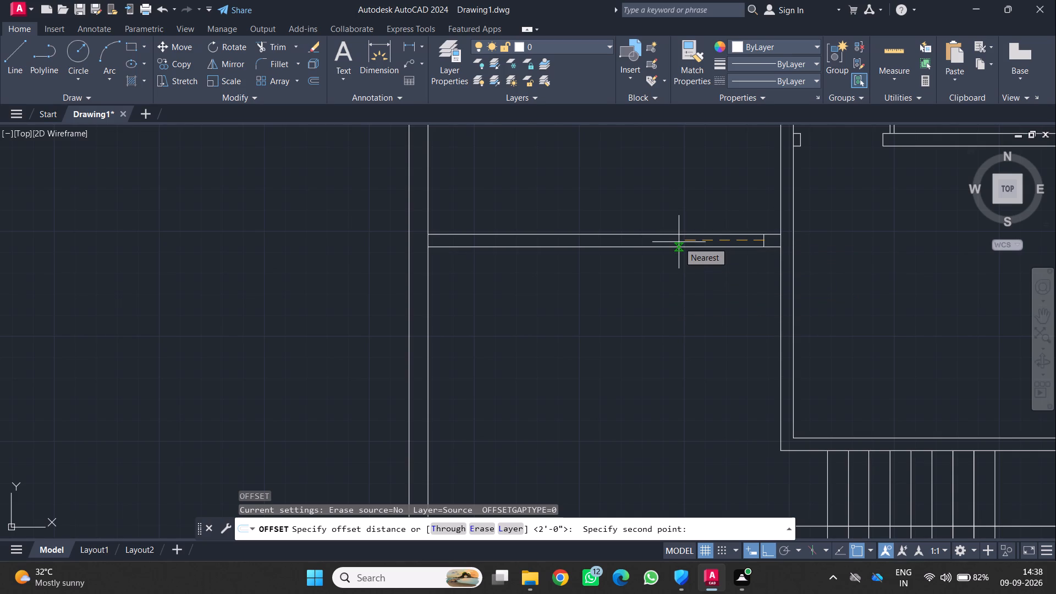
key(3)
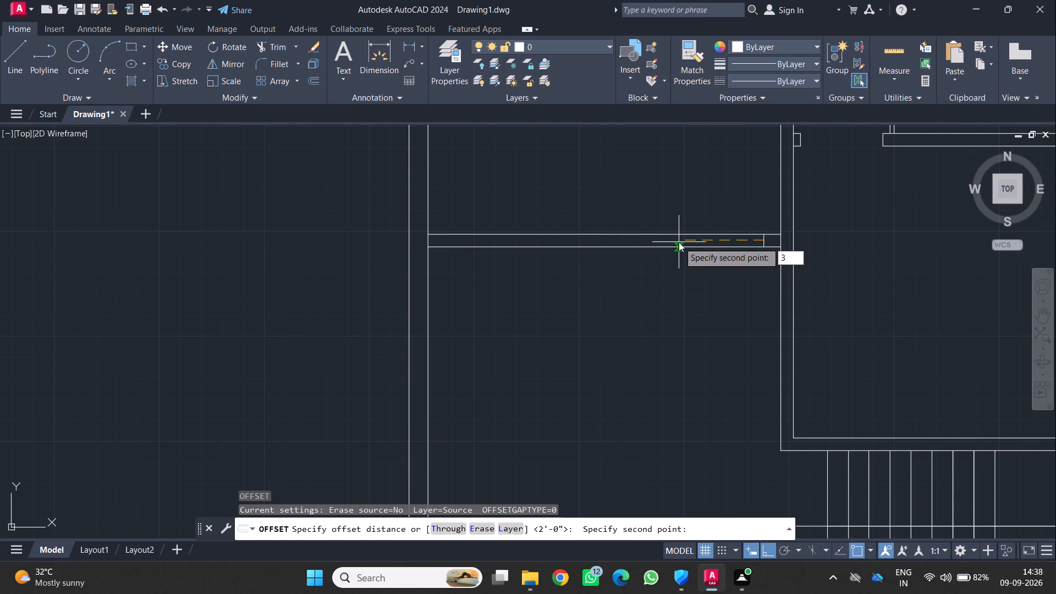
key(apostrophe)
key(Return)
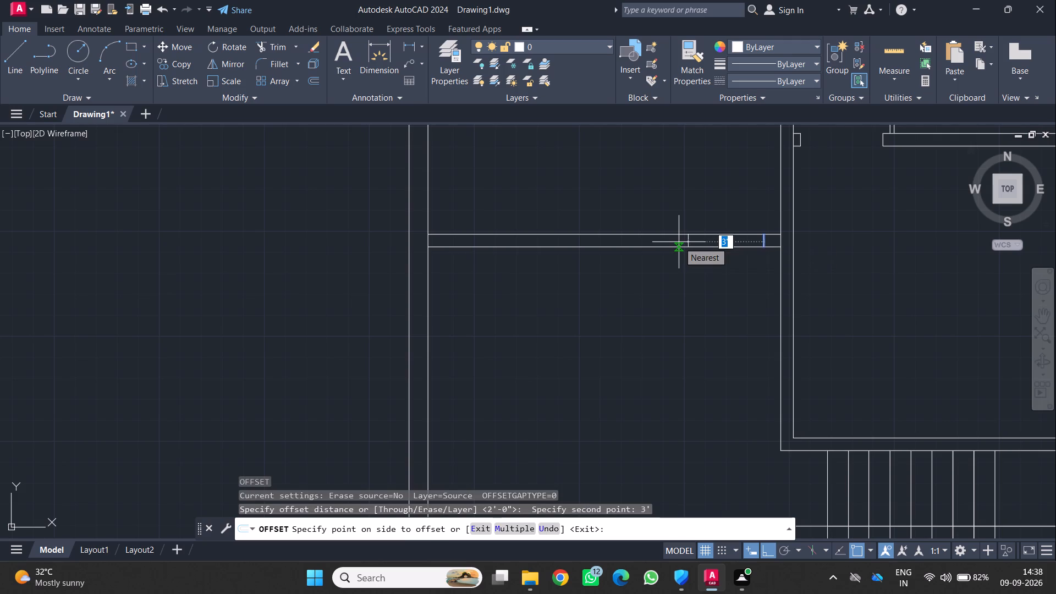
click(677, 246)
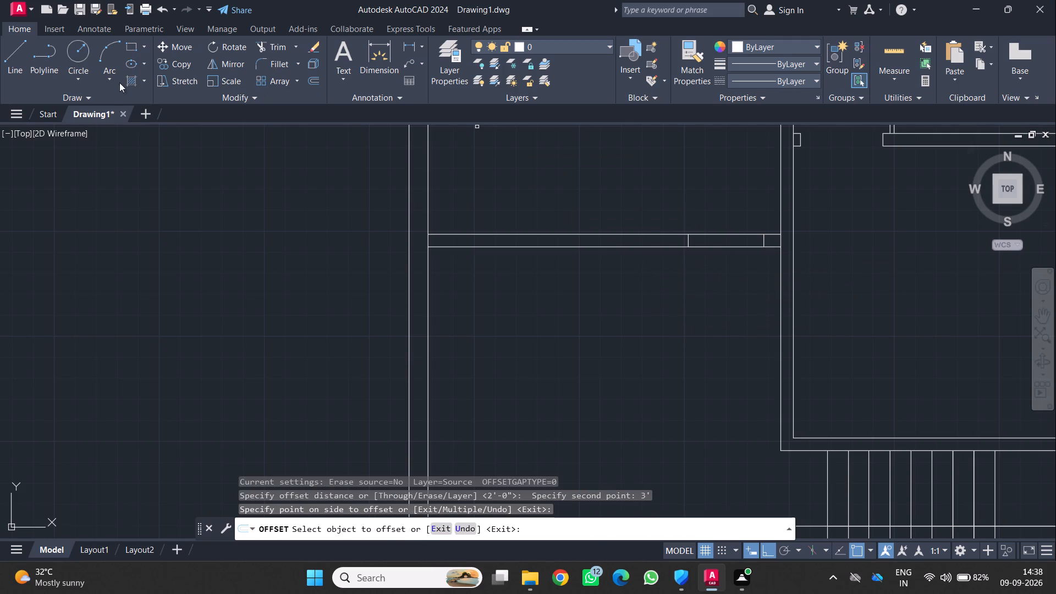
Trim the upper face line of the lower-left room's upper partition between the two short lines, leaving the lower face line.
click(281, 46)
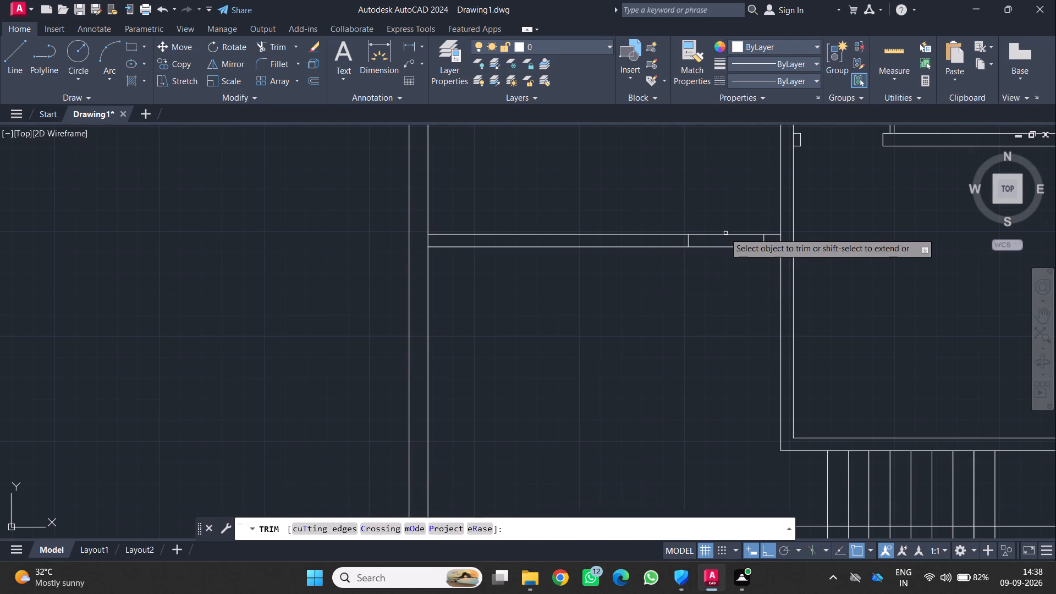
click(724, 233)
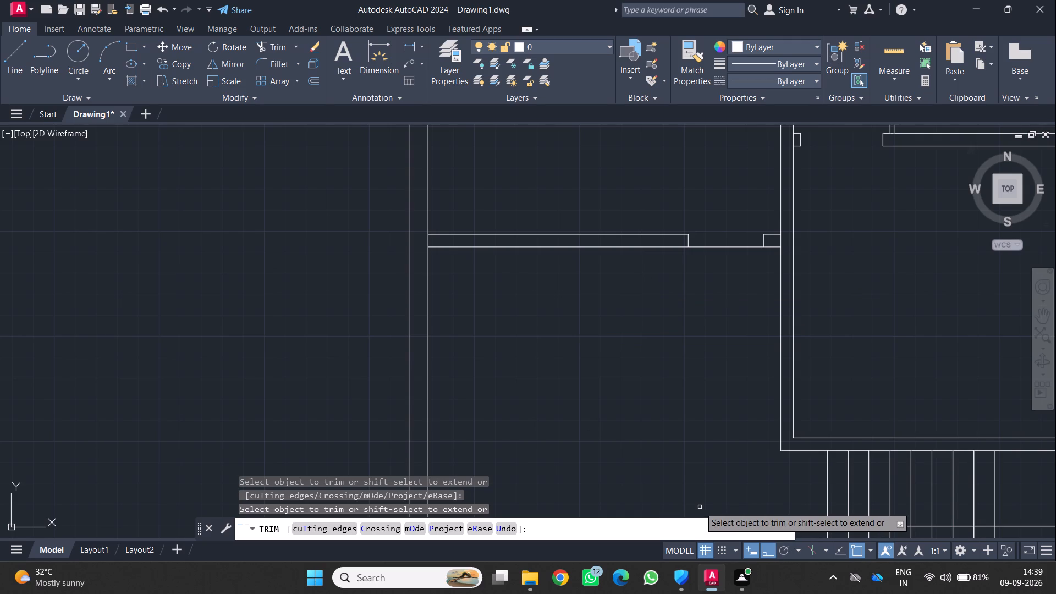
scroll(815, 472, down, 1)
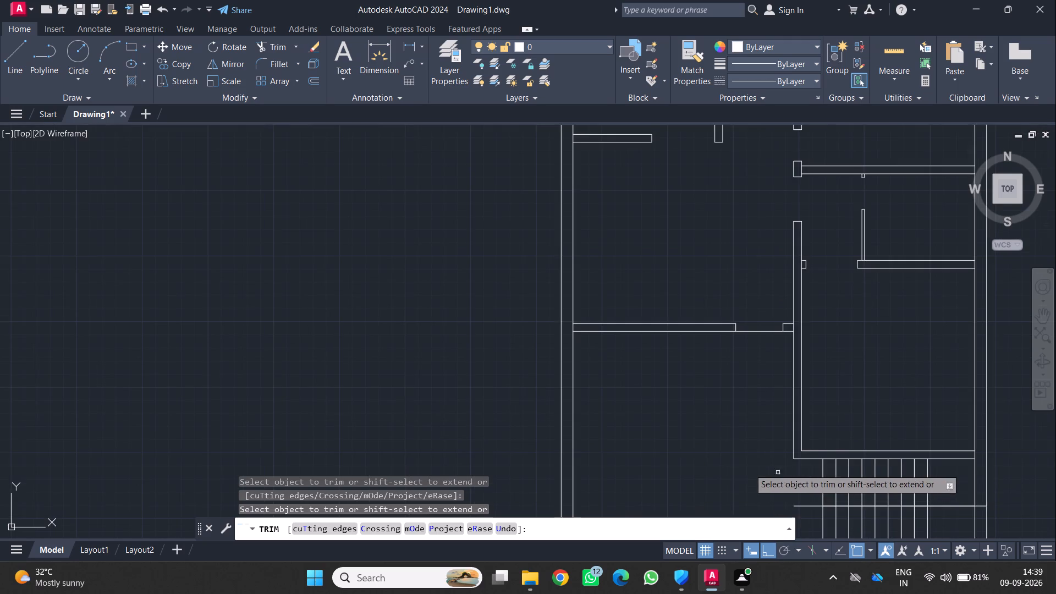
scroll(732, 466, down, 1)
middle_drag(767, 460, 765, 387)
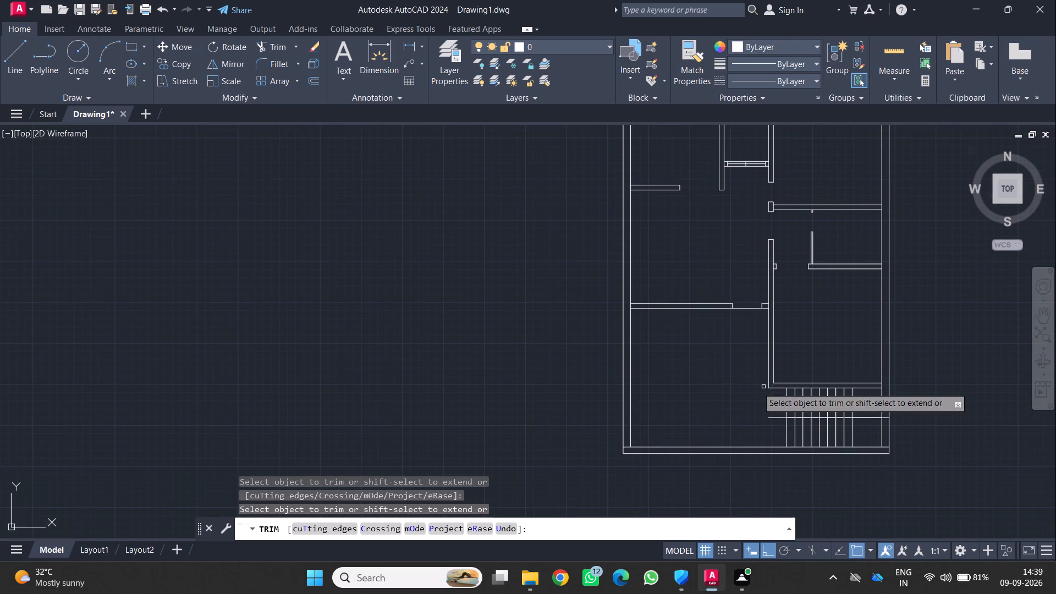
scroll(732, 402, up, 1)
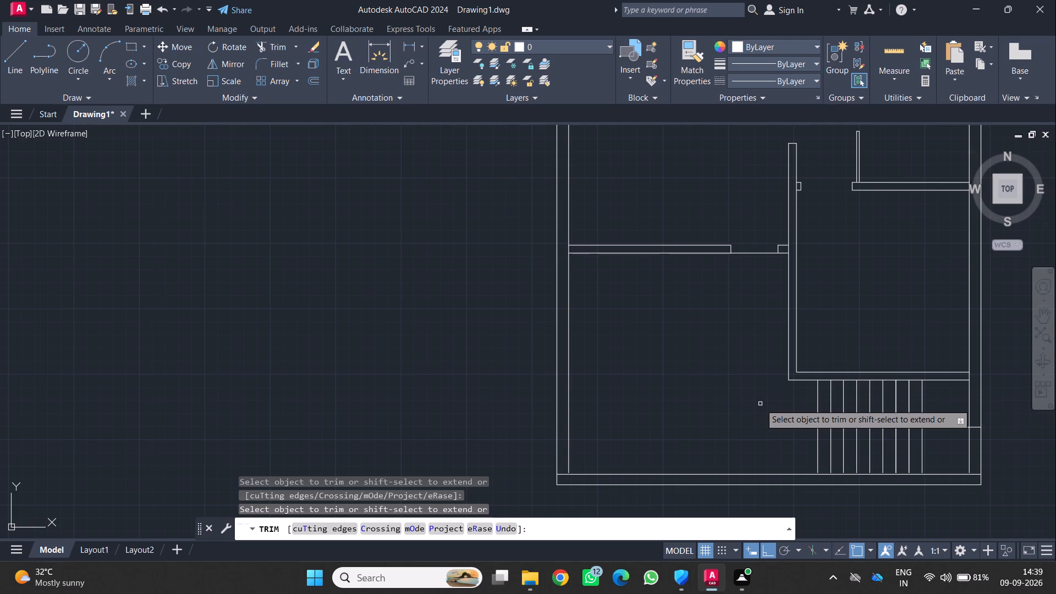
key(Escape)
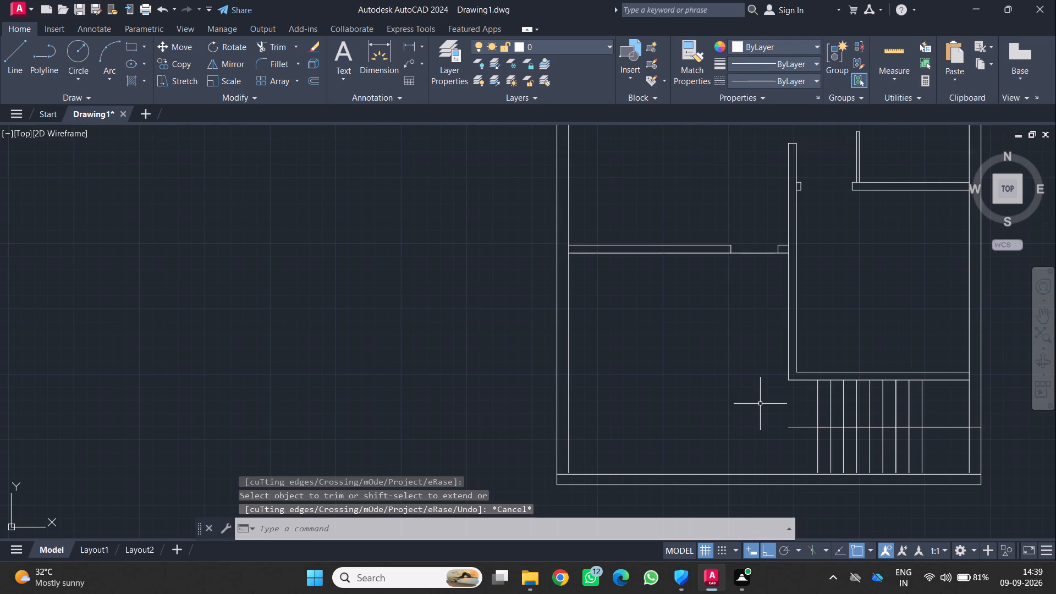
Draw a horizontal line across the doorway in the small room's lower partition, joining the lower corners of its two jambs.
scroll(735, 409, down, 1)
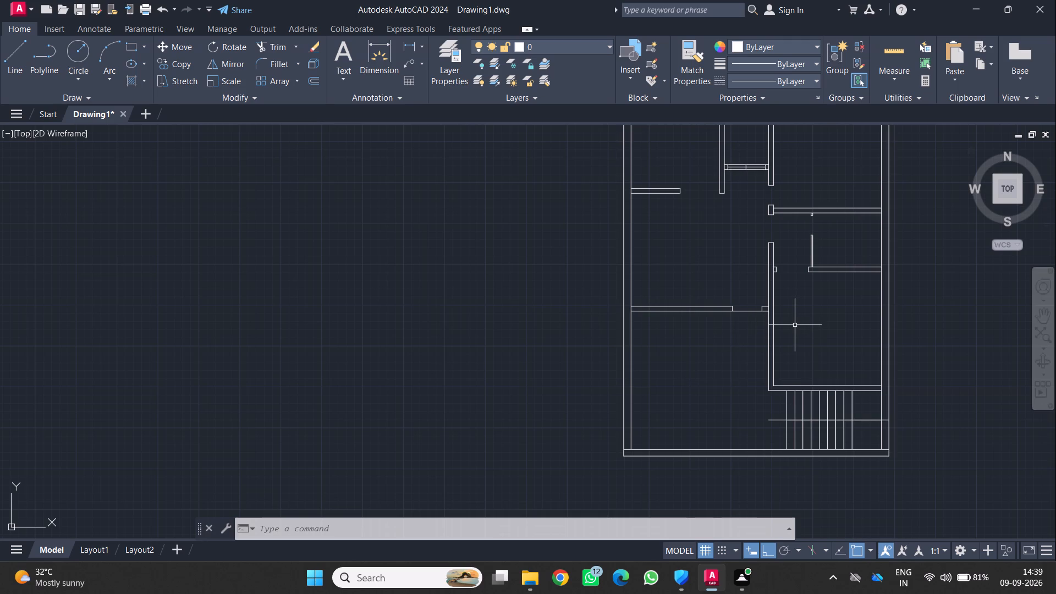
scroll(797, 310, up, 2)
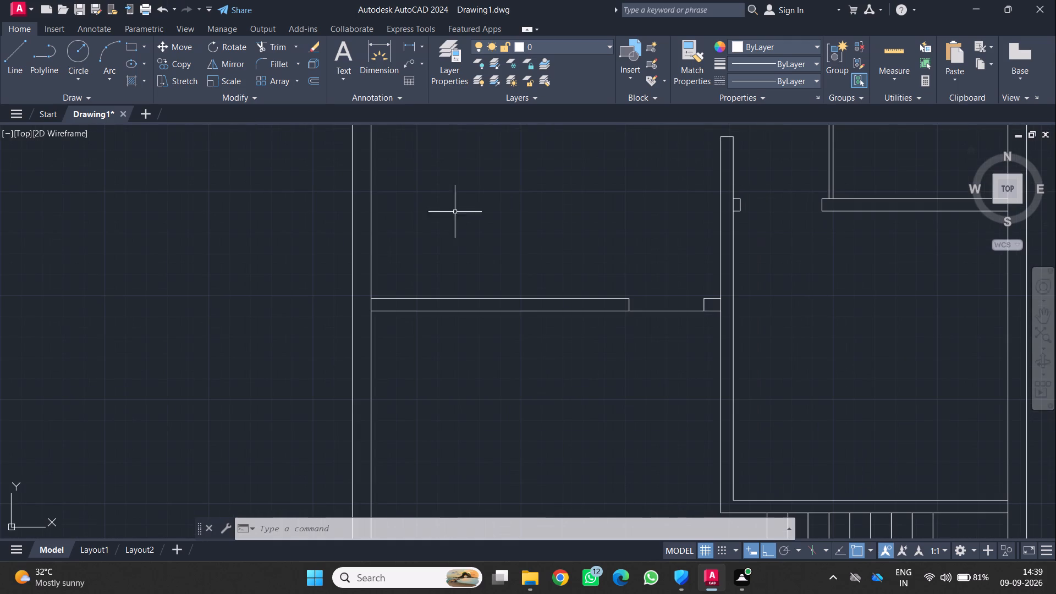
click(14, 53)
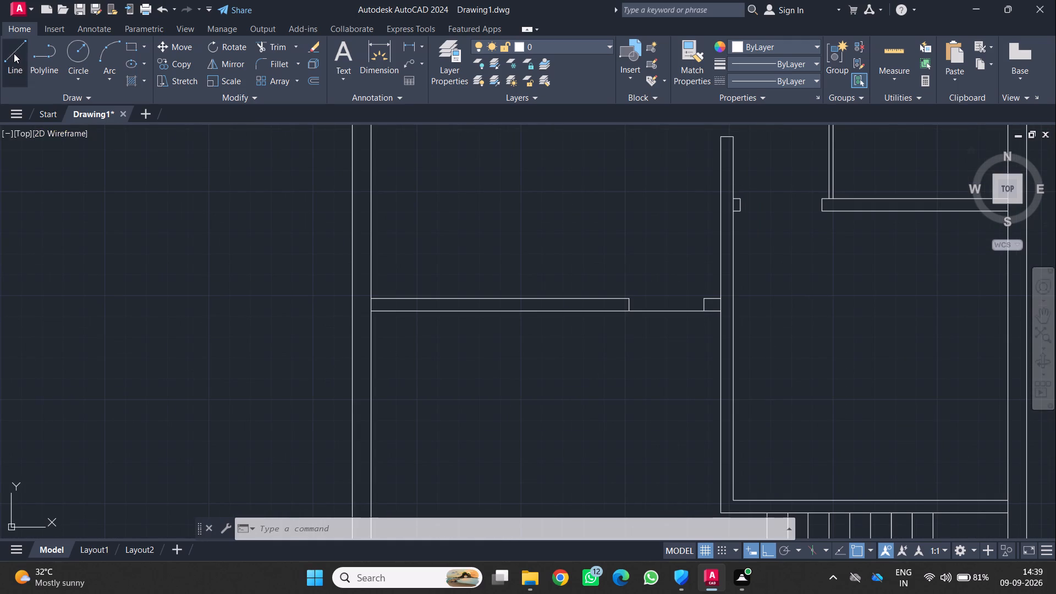
click(740, 209)
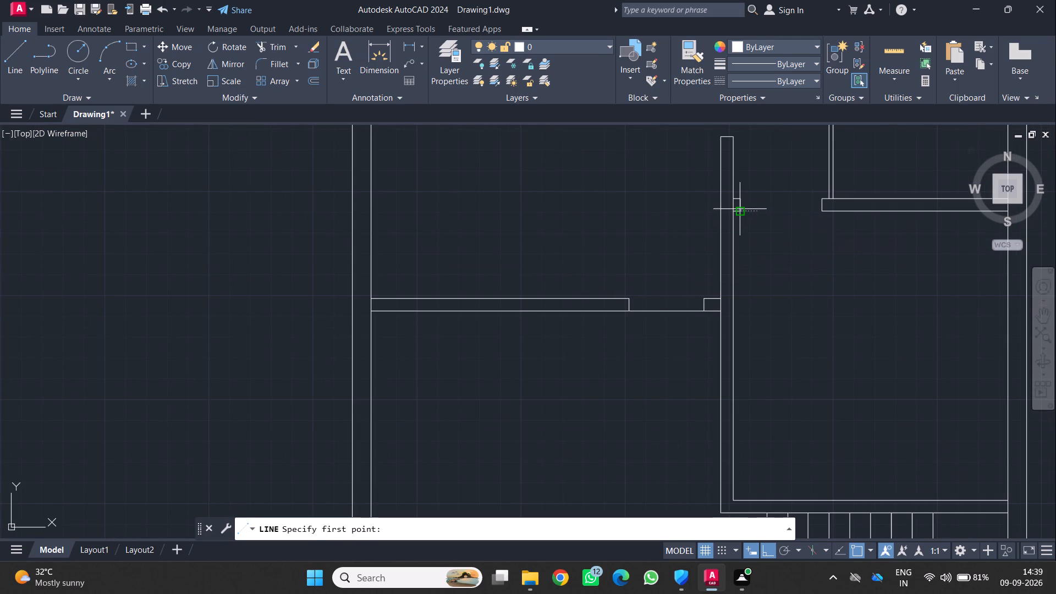
click(823, 211)
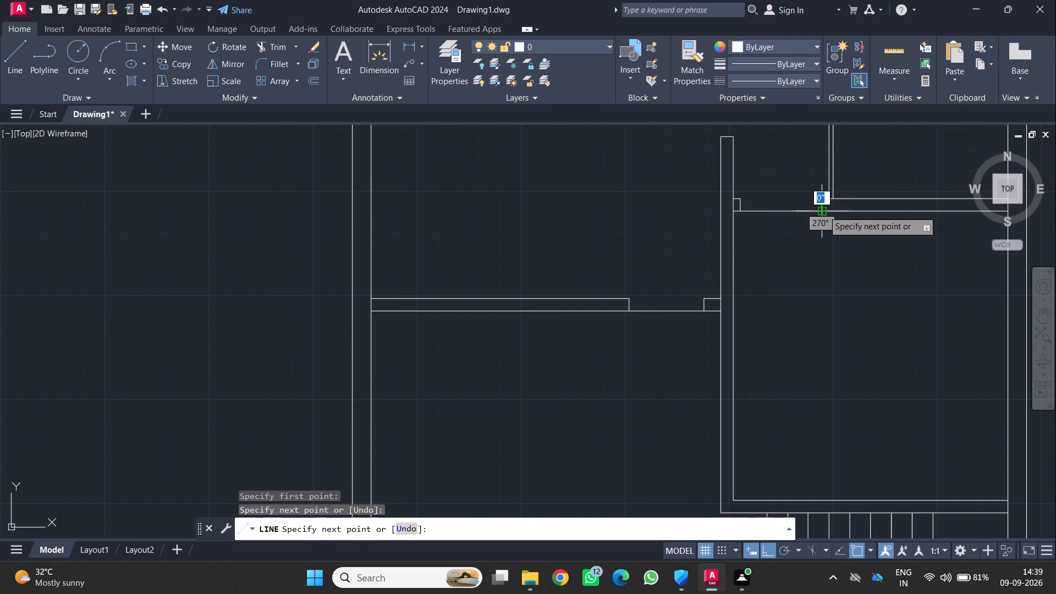
key(Return)
Draw a vertical line about 2' long across the opening in the small room's thin partition, along its left face.
scroll(675, 307, down, 1)
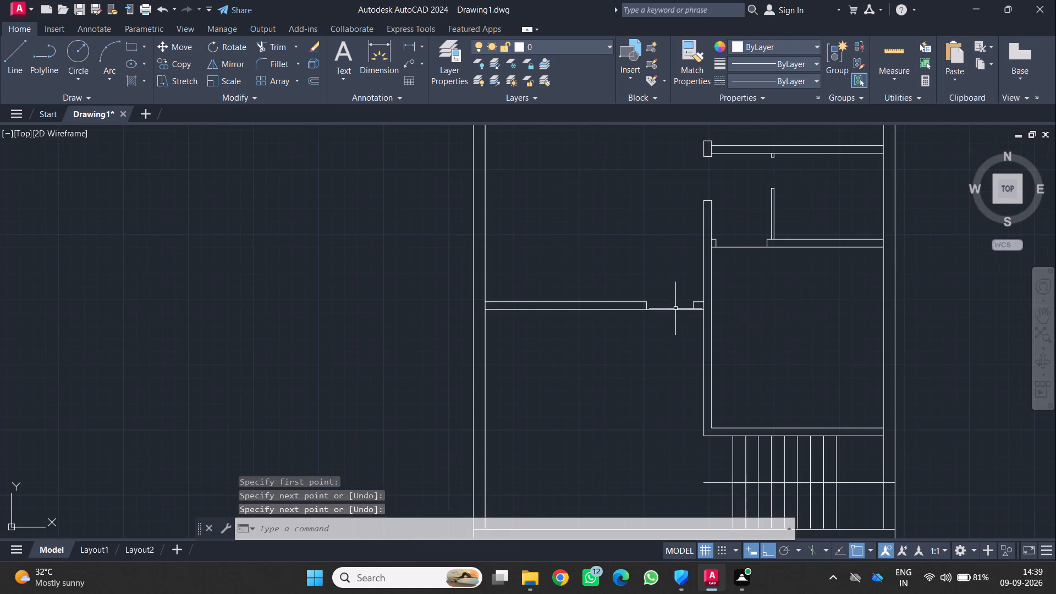
scroll(783, 330, down, 1)
middle_drag(783, 330, 774, 367)
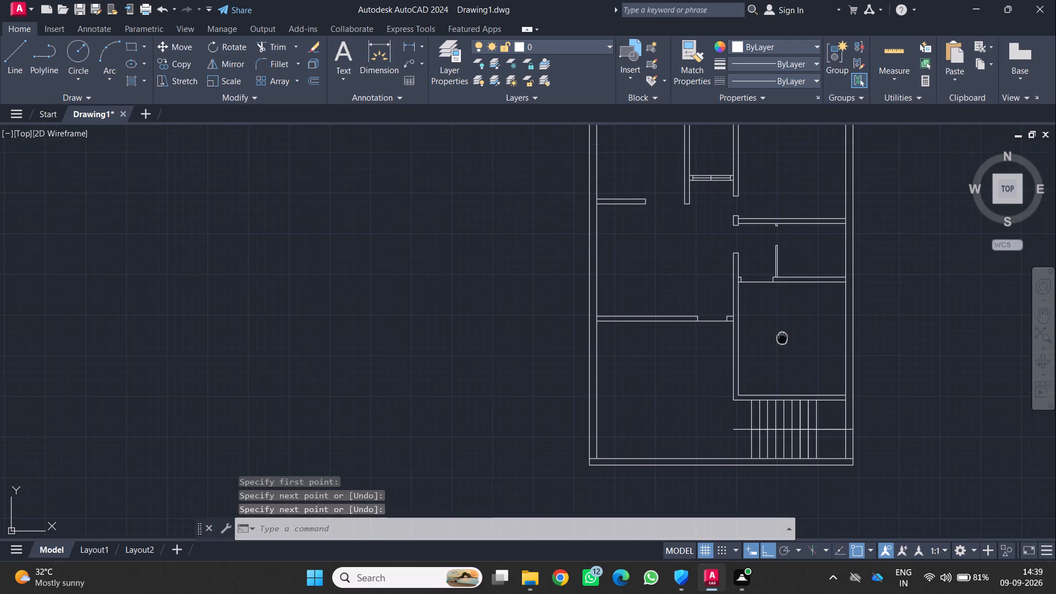
middle_drag(774, 367, 749, 446)
scroll(780, 394, up, 1)
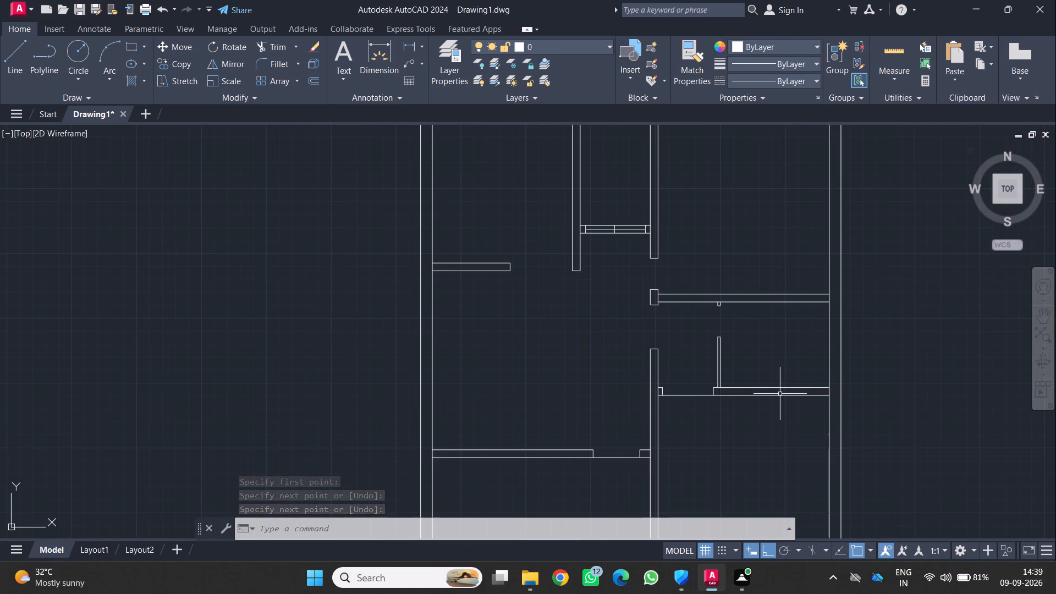
scroll(756, 377, up, 2)
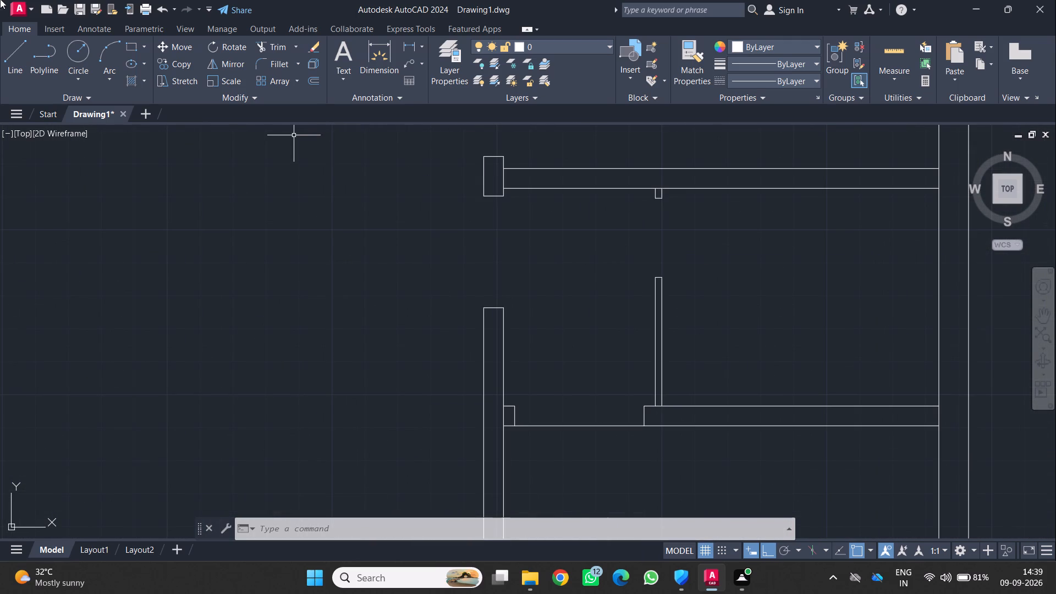
click(17, 45)
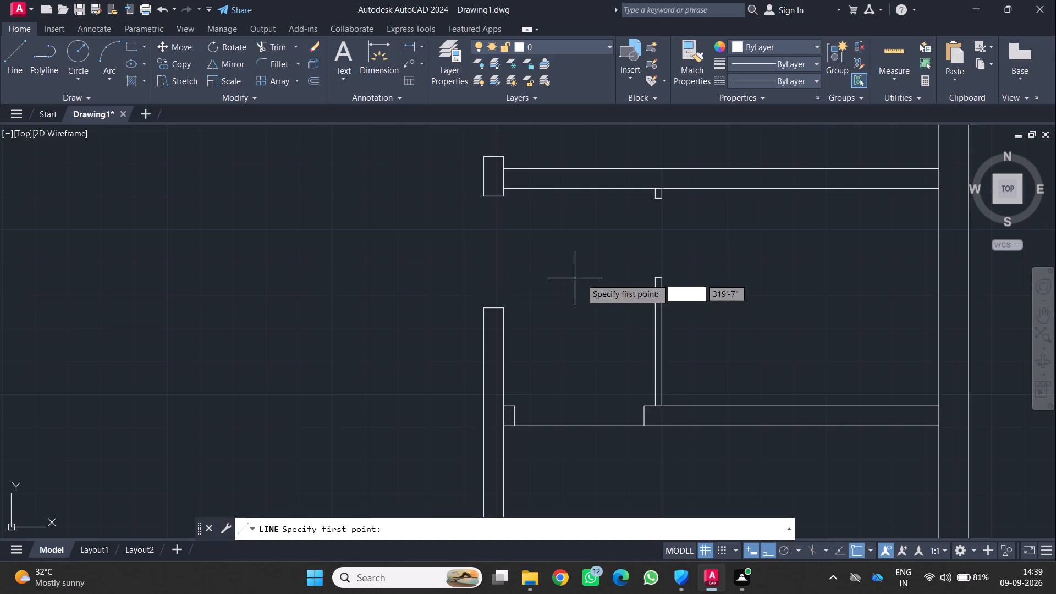
click(657, 279)
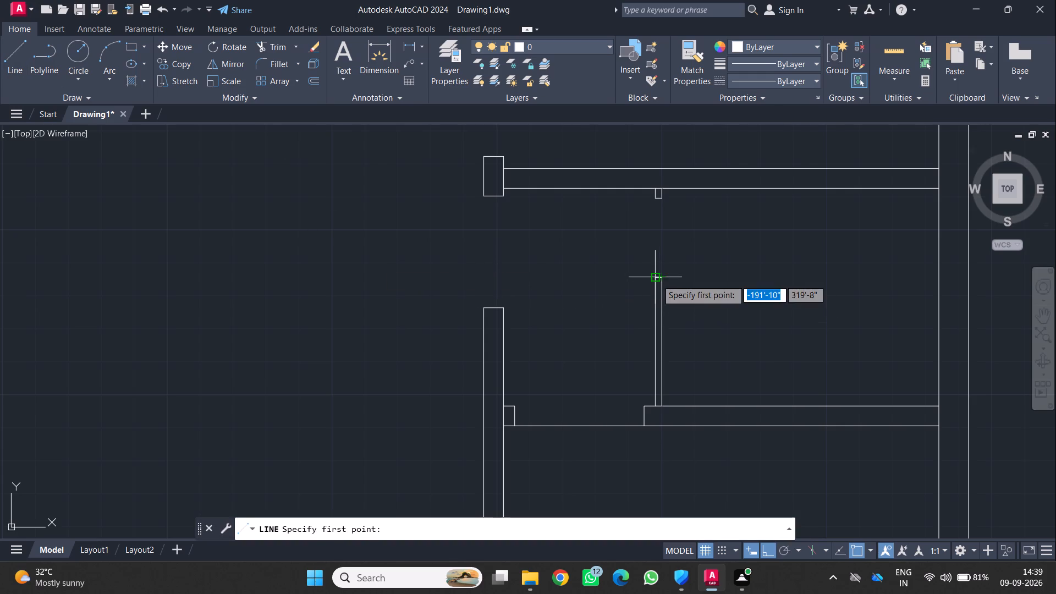
click(649, 198)
key(Return)
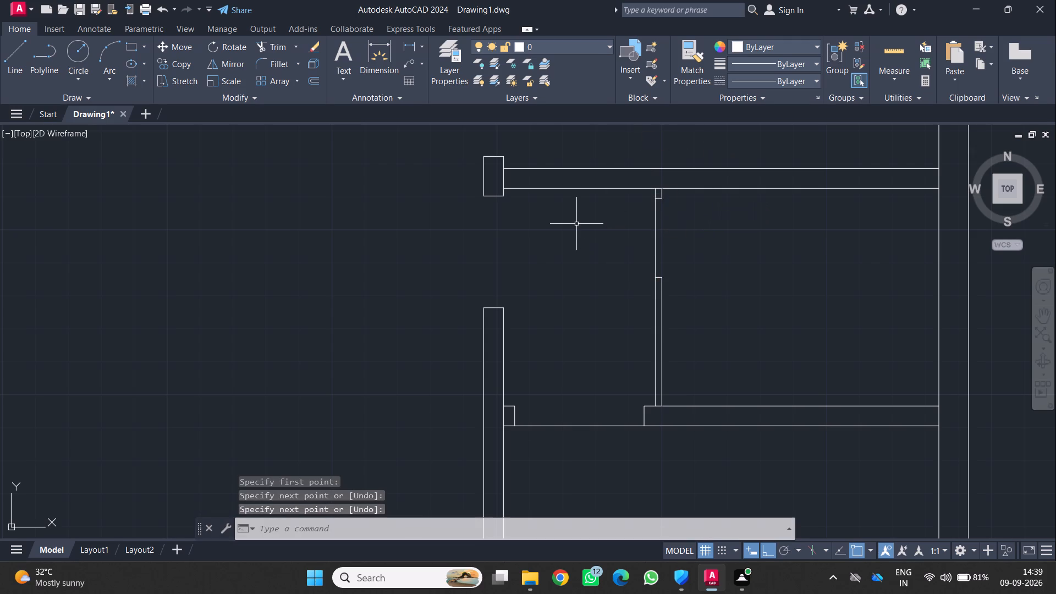
Draw a vertical line across the upper-right room's door opening in the central wall, joining the jambs along the left face.
scroll(576, 225, down, 3)
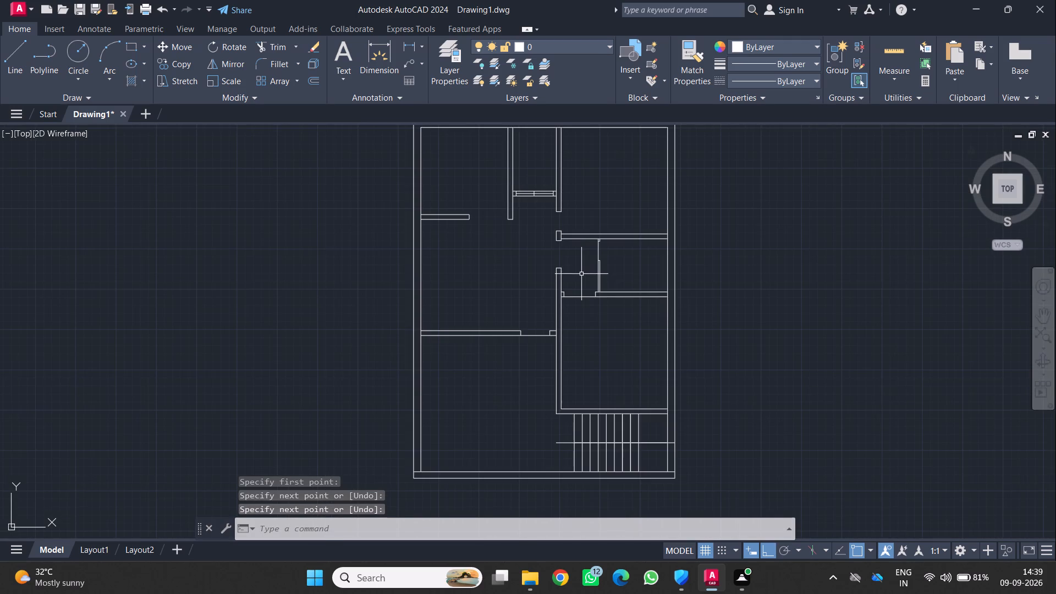
scroll(585, 274, up, 1)
middle_drag(541, 274, 646, 494)
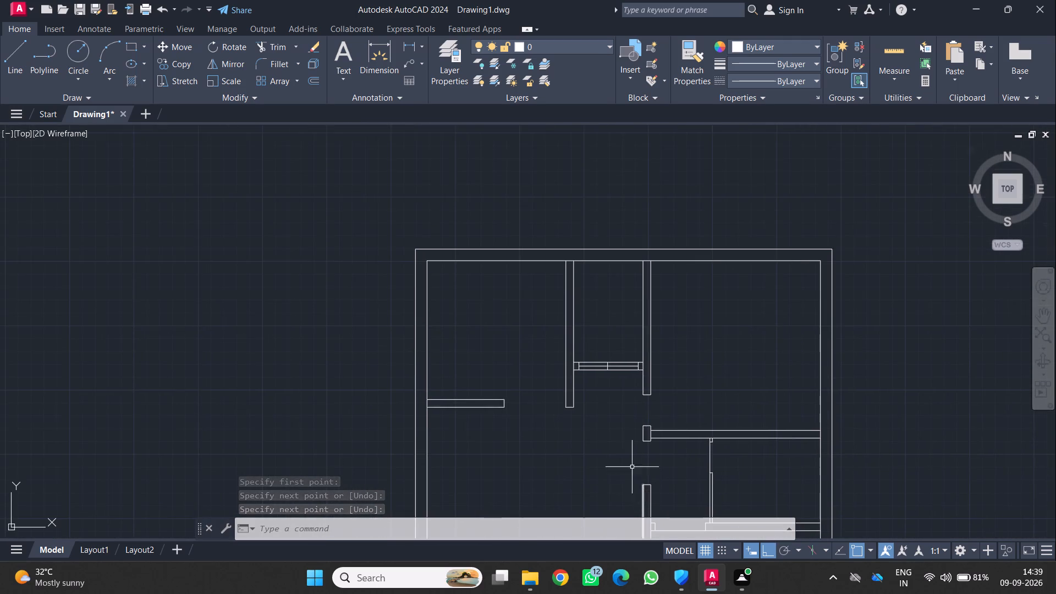
scroll(621, 453, up, 1)
scroll(659, 430, up, 2)
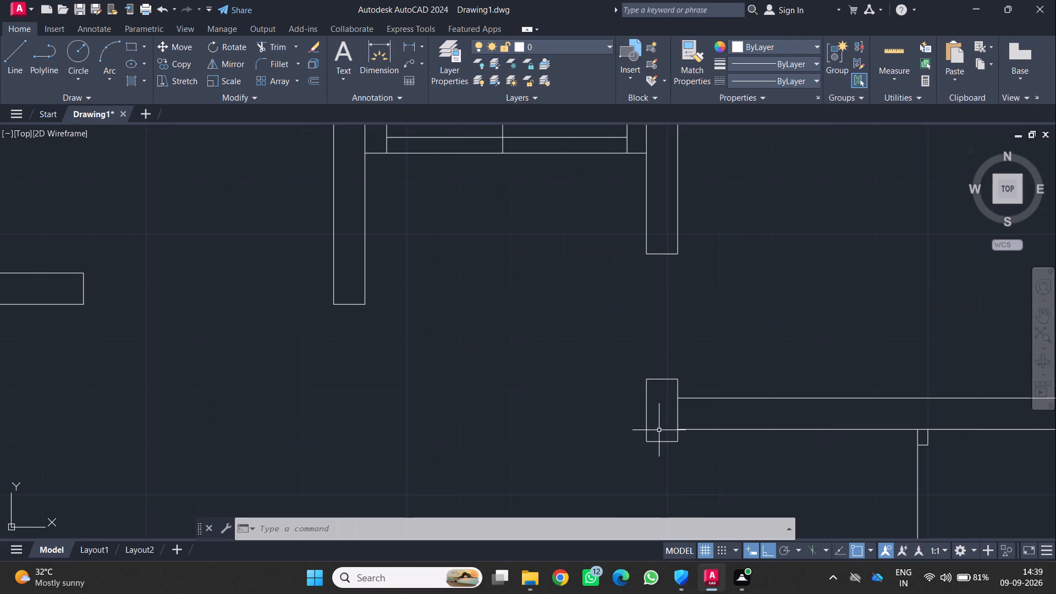
click(19, 58)
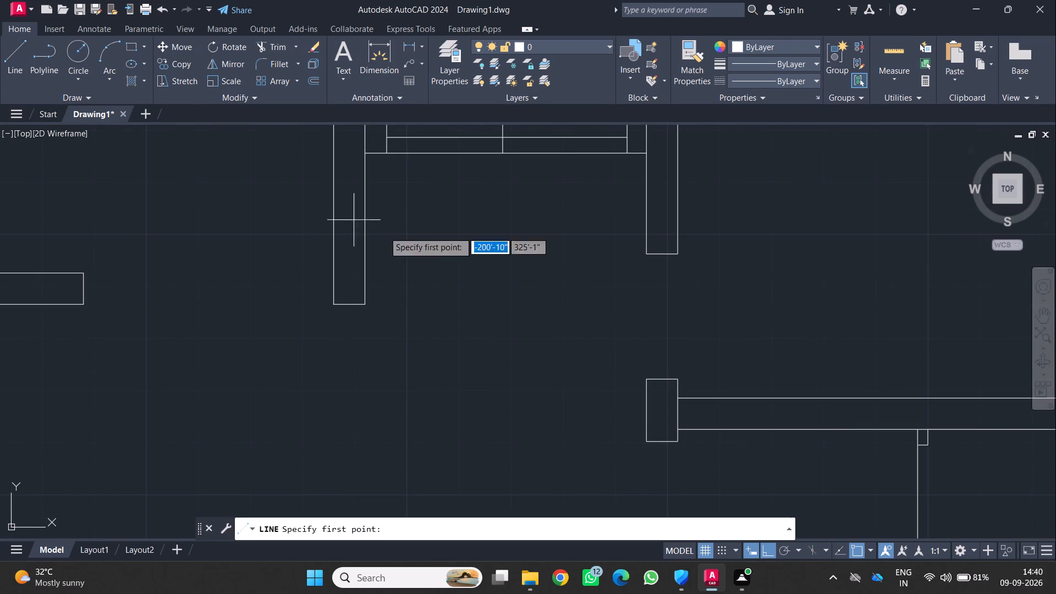
click(646, 379)
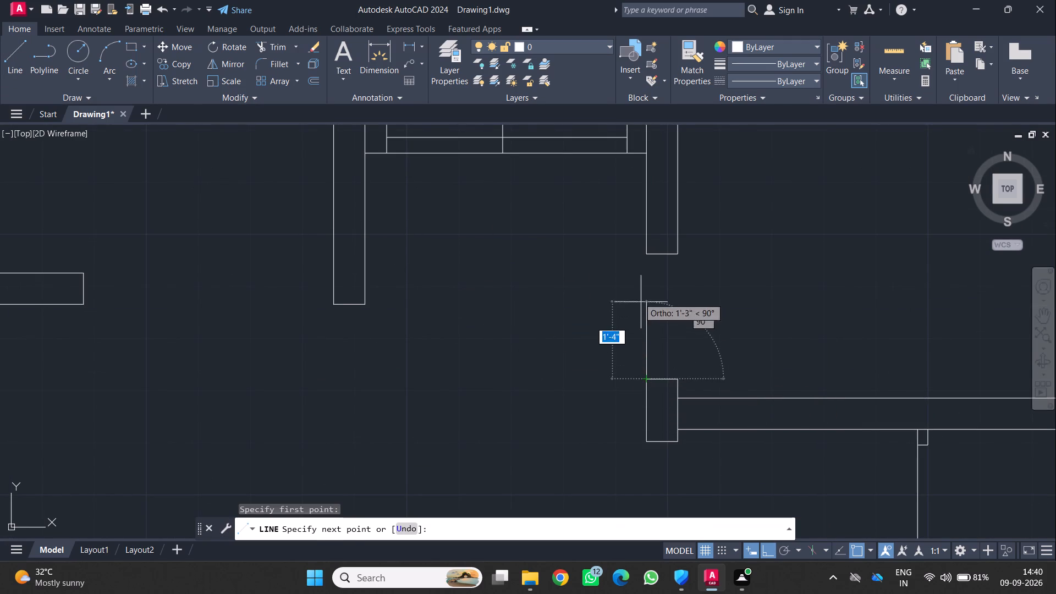
click(650, 258)
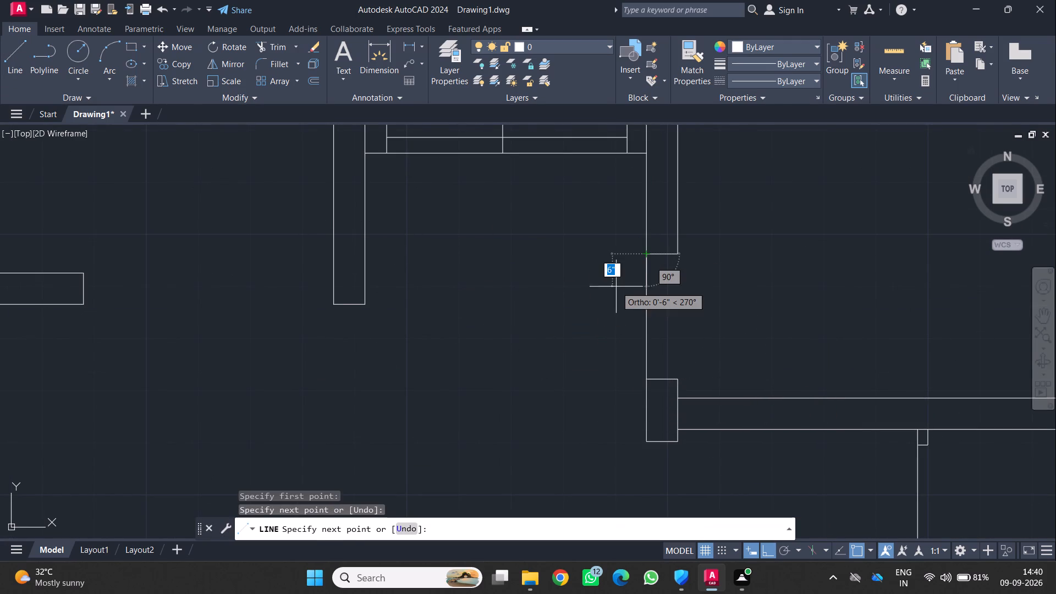
key(Return)
Draw a short vertical line across the bottom outer wall, aligned with the central wall's left face beside the staircase.
scroll(614, 297, down, 2)
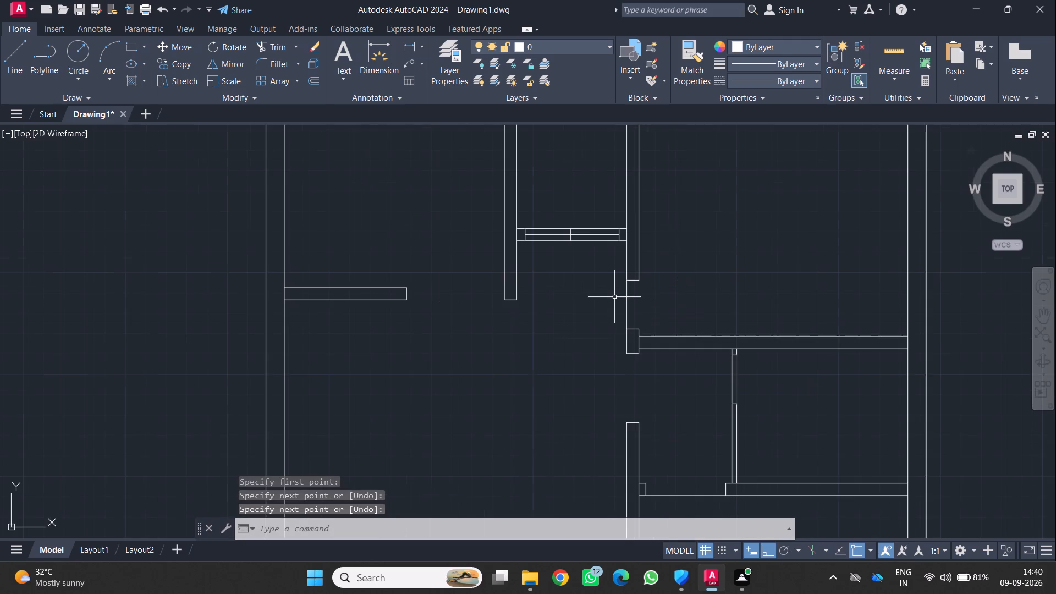
scroll(600, 354, down, 2)
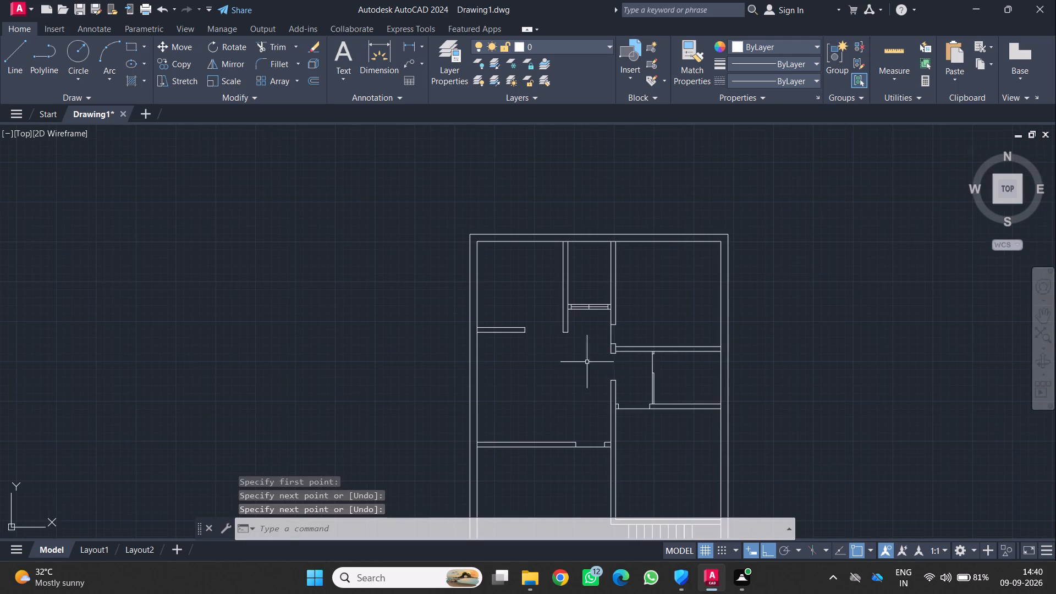
scroll(582, 366, down, 1)
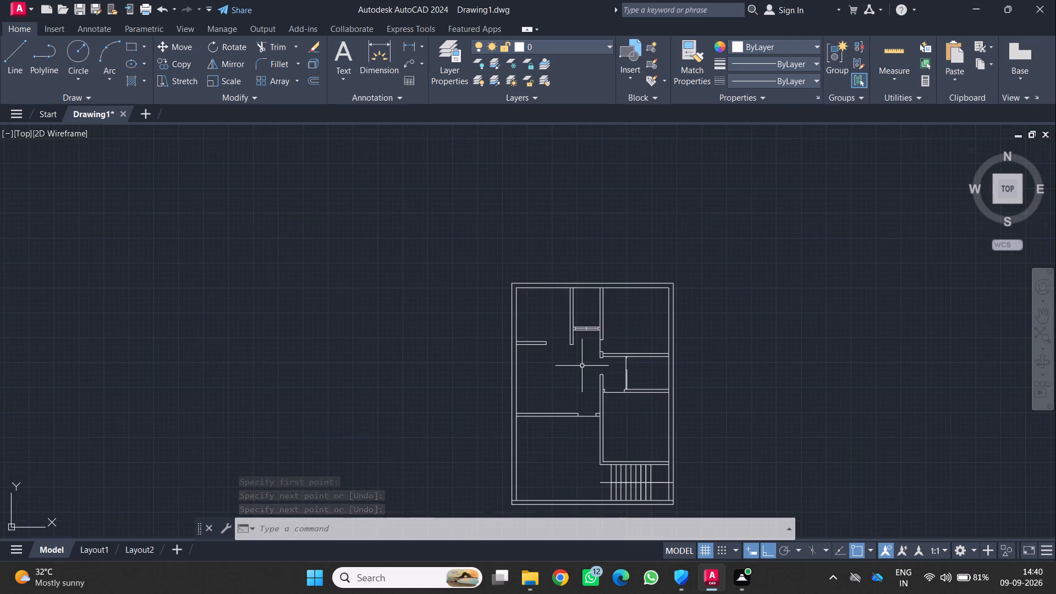
middle_drag(582, 367, 755, 305)
scroll(582, 367, down, 1)
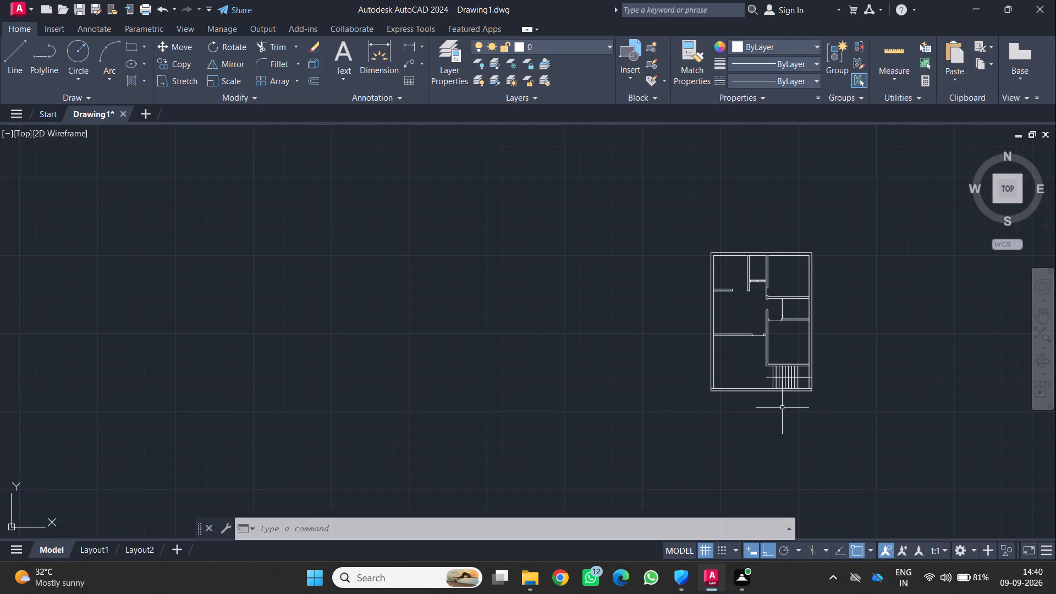
middle_click(739, 453)
scroll(740, 453, up, 2)
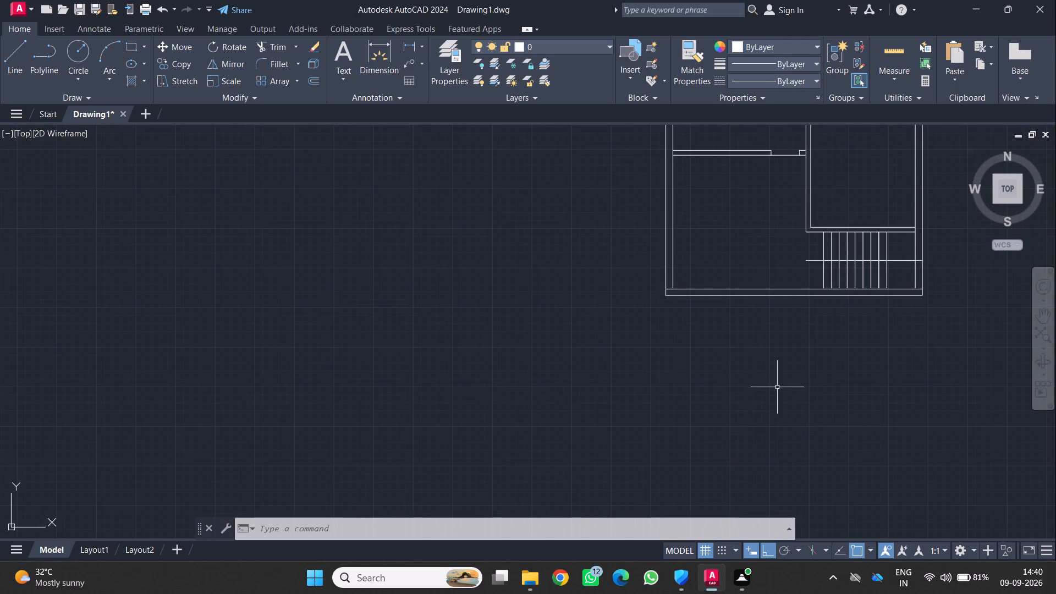
middle_drag(783, 383, 721, 451)
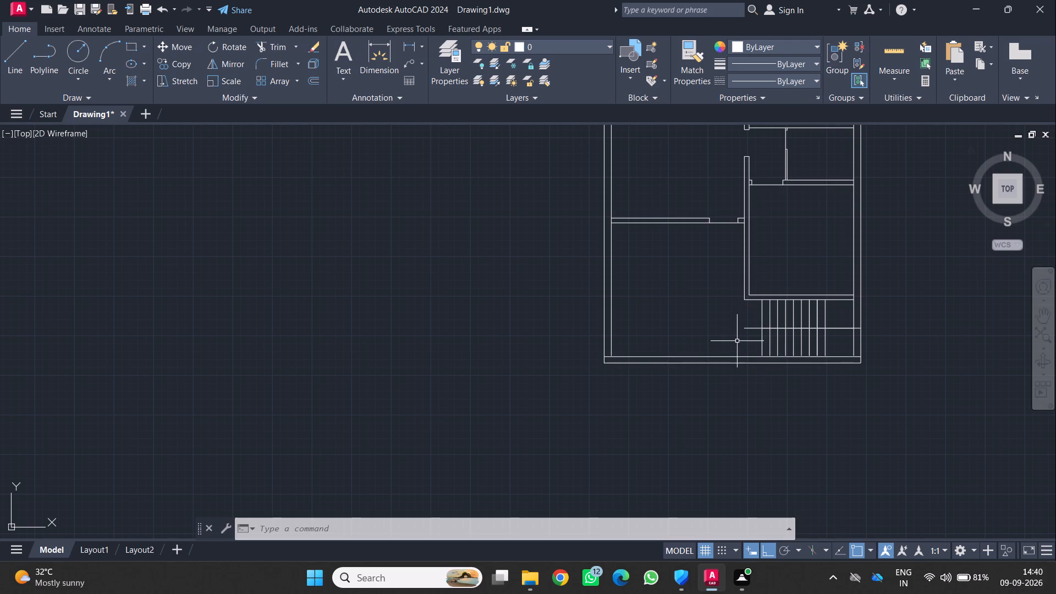
click(14, 49)
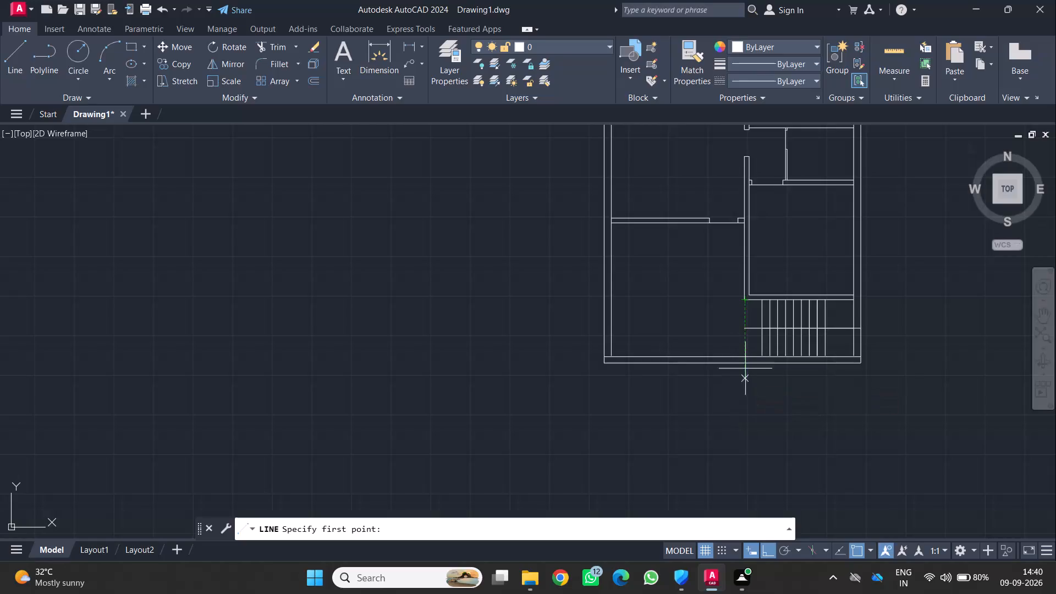
click(745, 357)
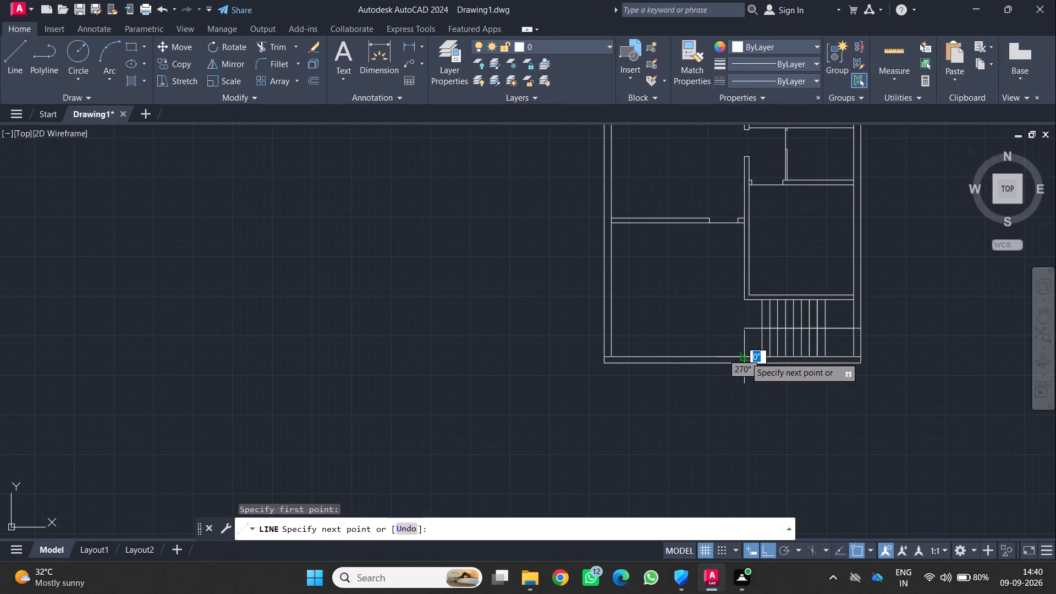
scroll(751, 422, up, 3)
middle_drag(695, 273, 696, 283)
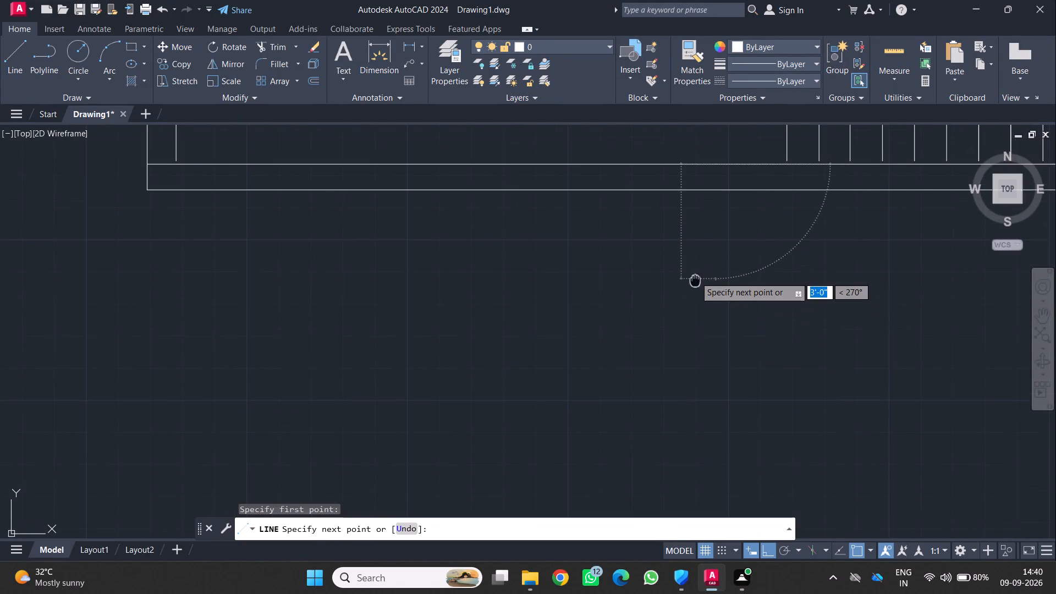
middle_drag(696, 283, 696, 424)
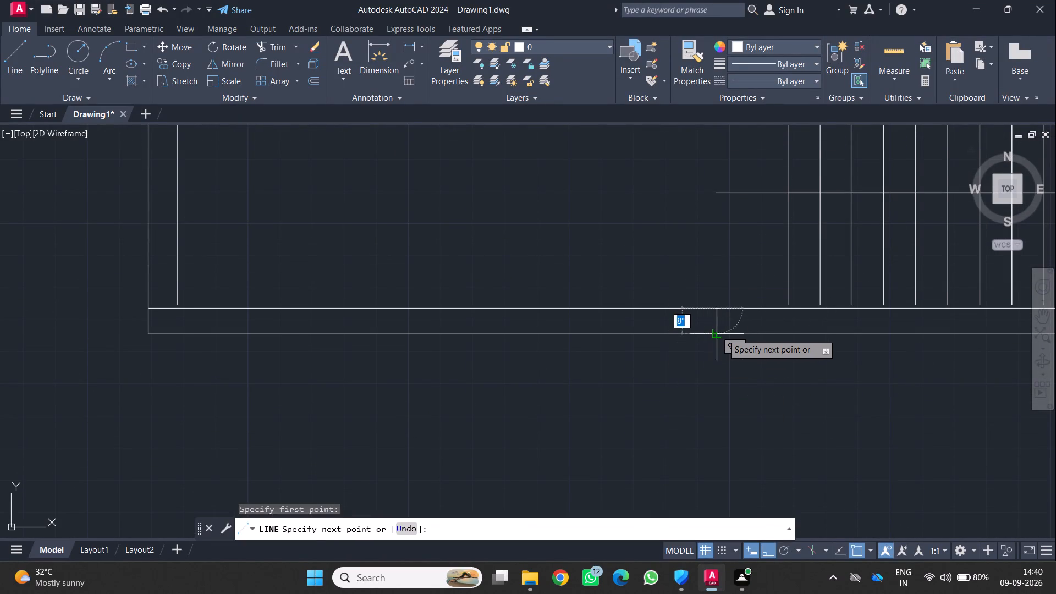
drag(713, 334, 712, 348)
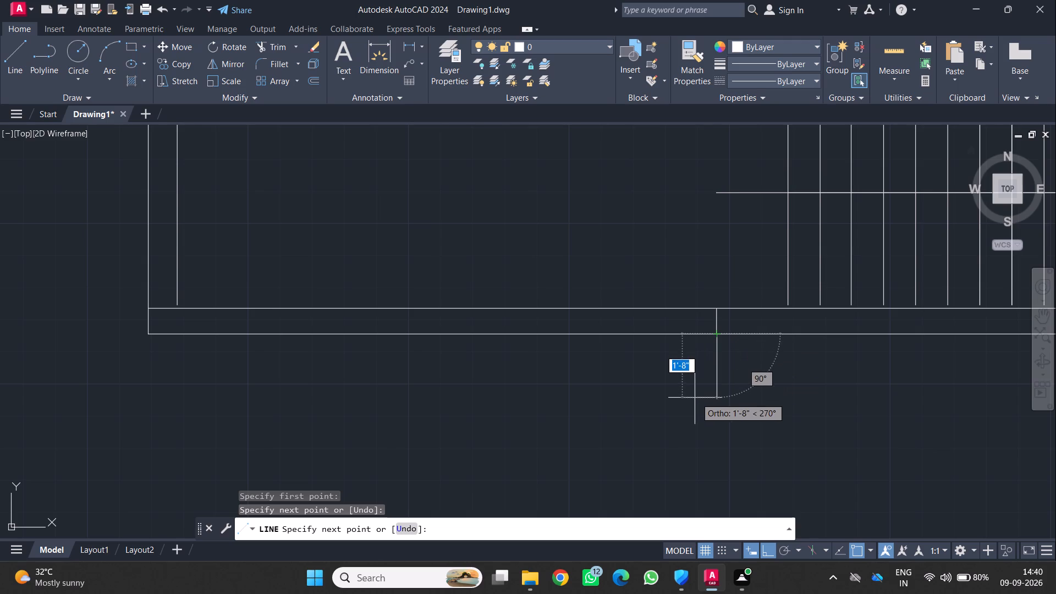
key(Return)
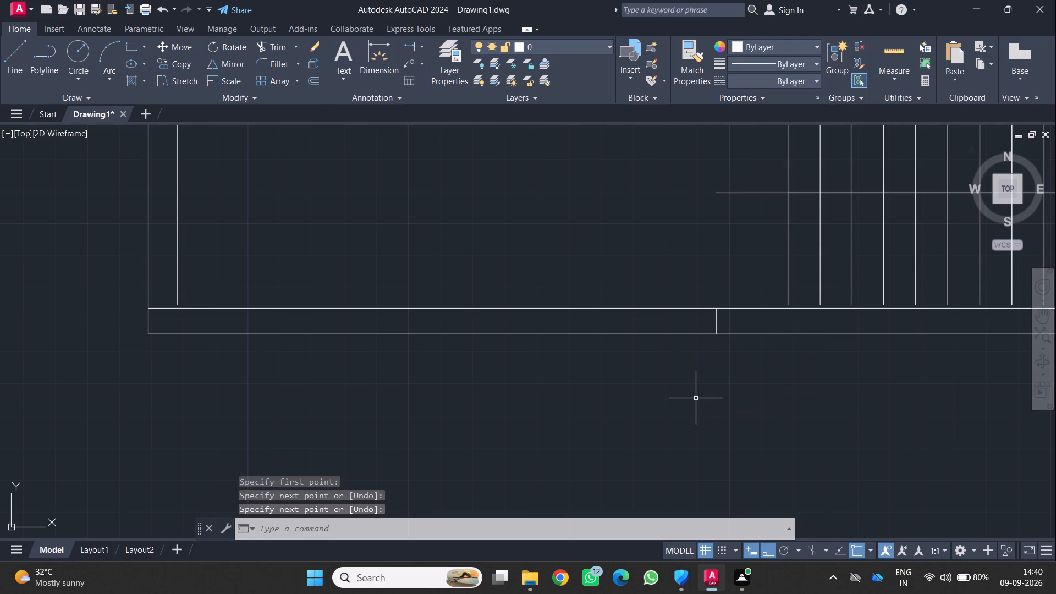
Offset the short line across the bottom wall 3' to the left, as the second door jamb.
click(717, 320)
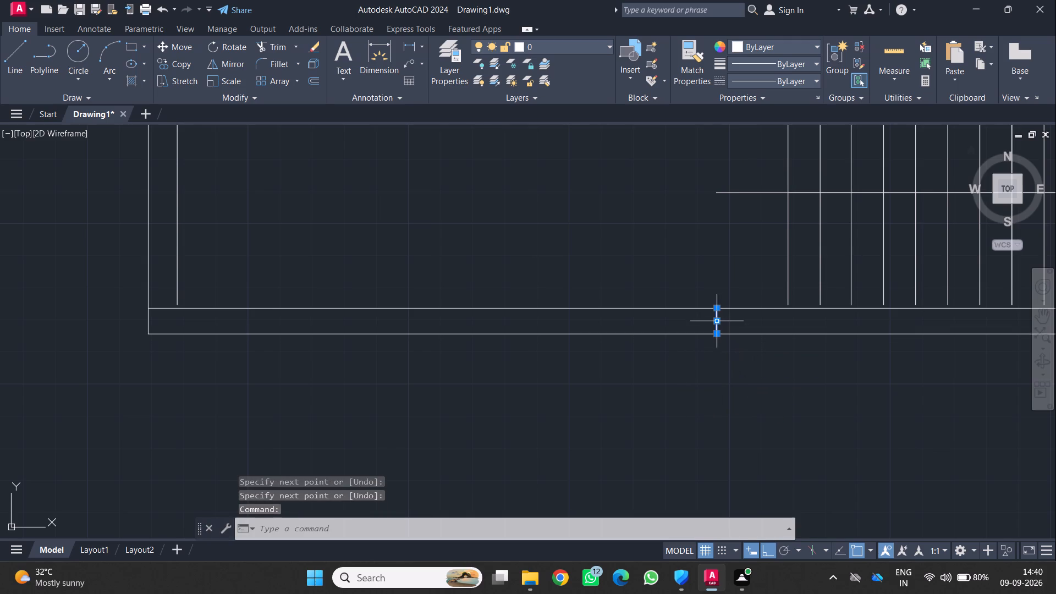
key(o)
key(Return)
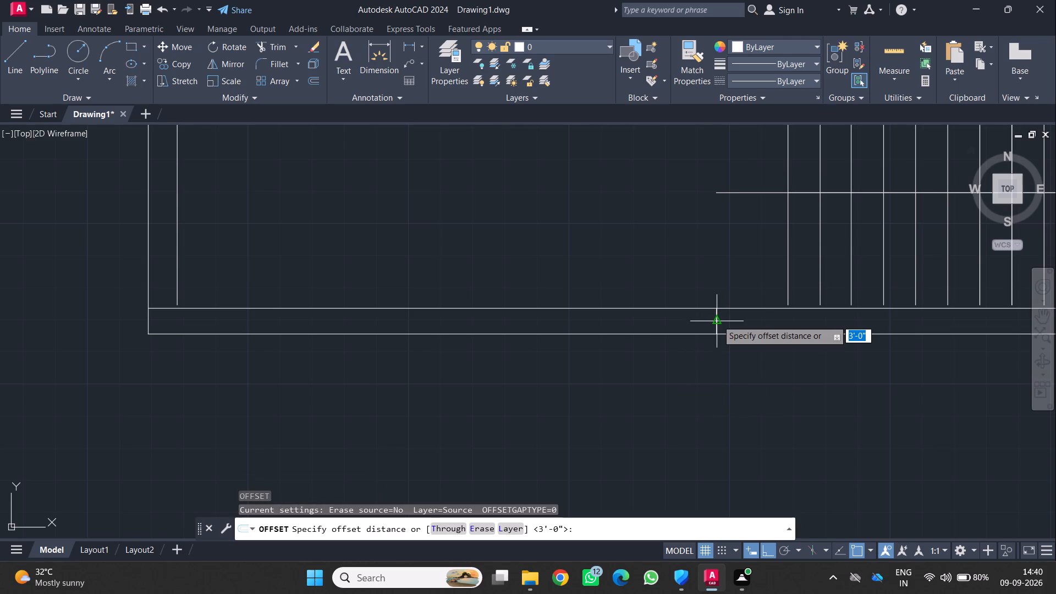
click(717, 320)
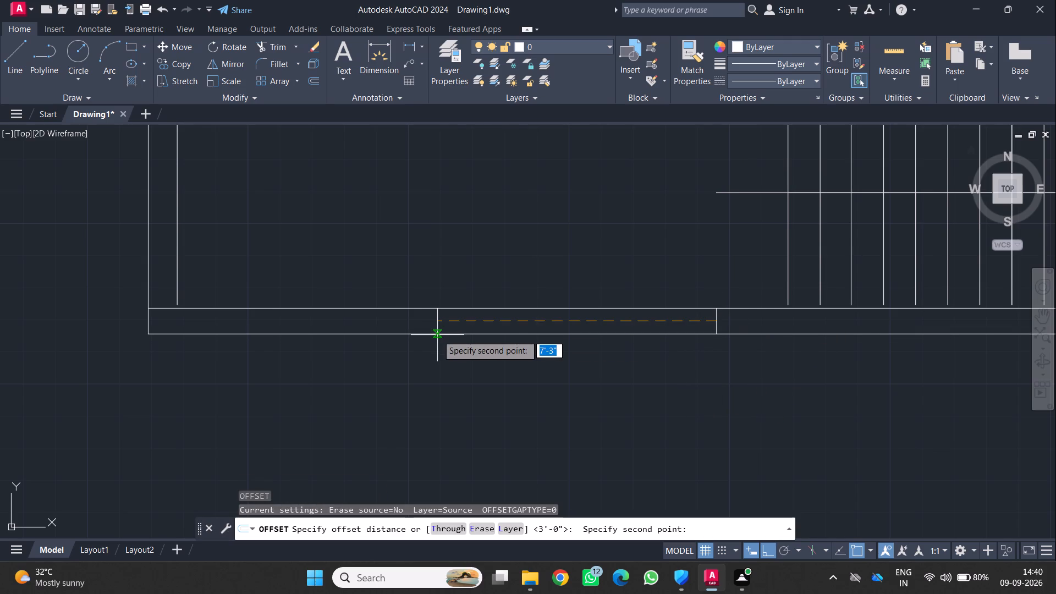
key(3)
key(apostrophe)
key(Return)
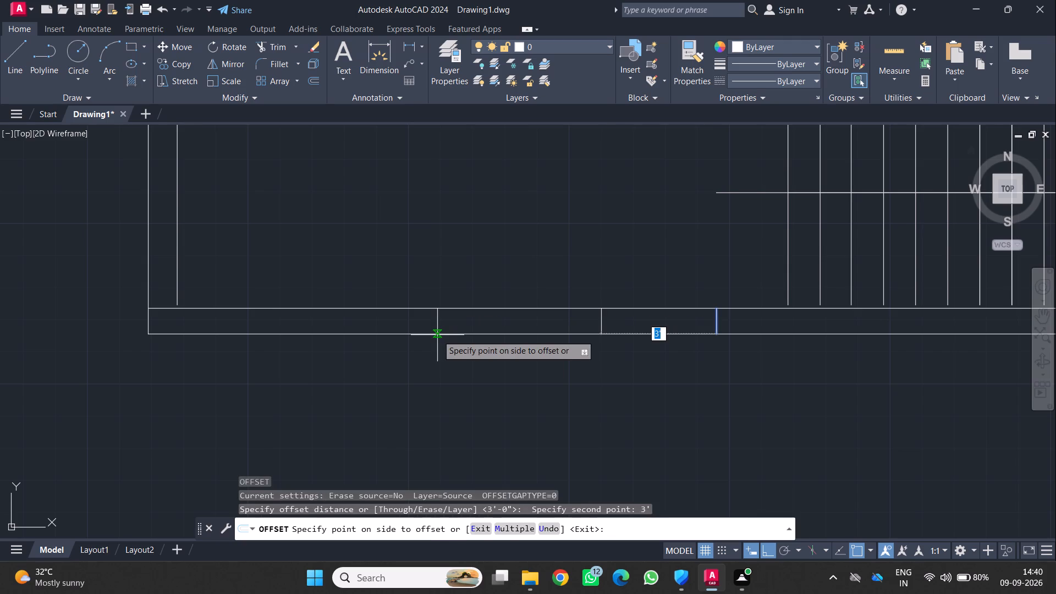
click(610, 444)
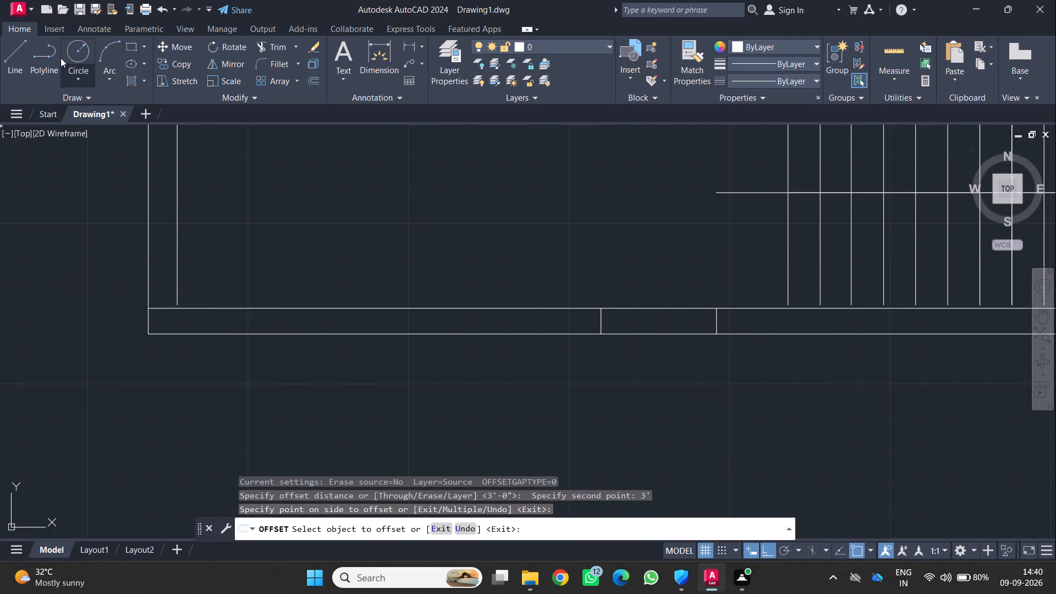
Trim the bottom wall's upper face line between the two jambs, leaving the lower face line.
click(261, 47)
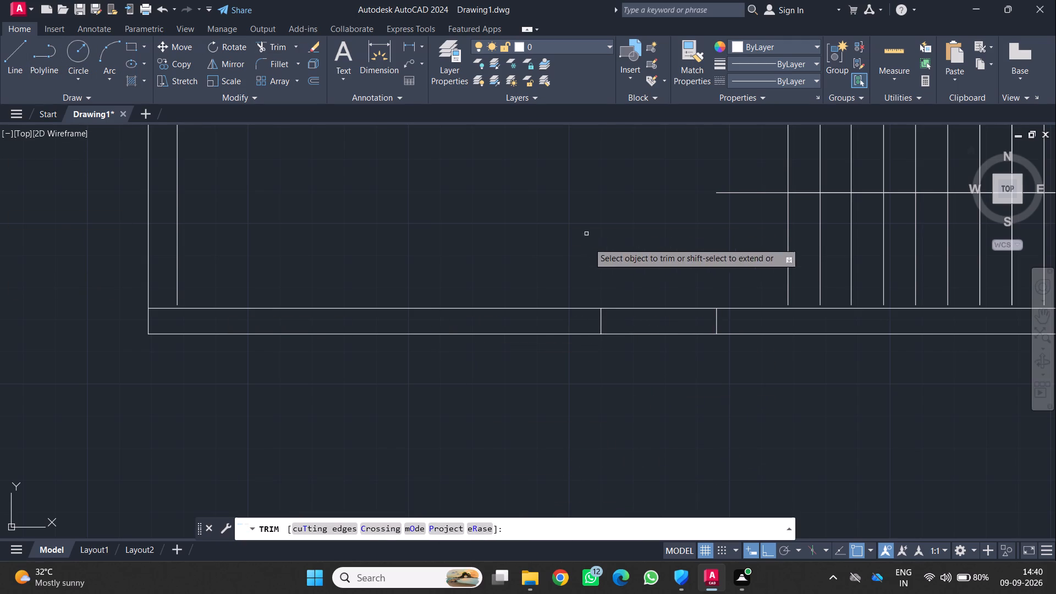
click(631, 307)
Draw a short vertical line across the bottom wall's thickness, a little to the right of the building's lower-left corner.
scroll(584, 367, down, 2)
scroll(516, 400, down, 1)
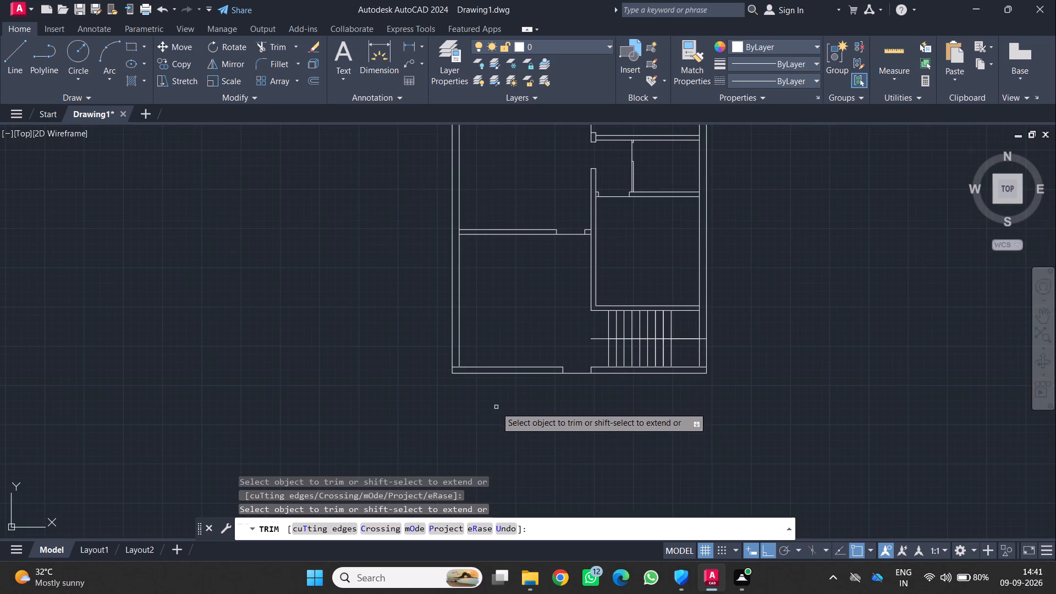
middle_drag(496, 407, 665, 363)
scroll(708, 335, up, 1)
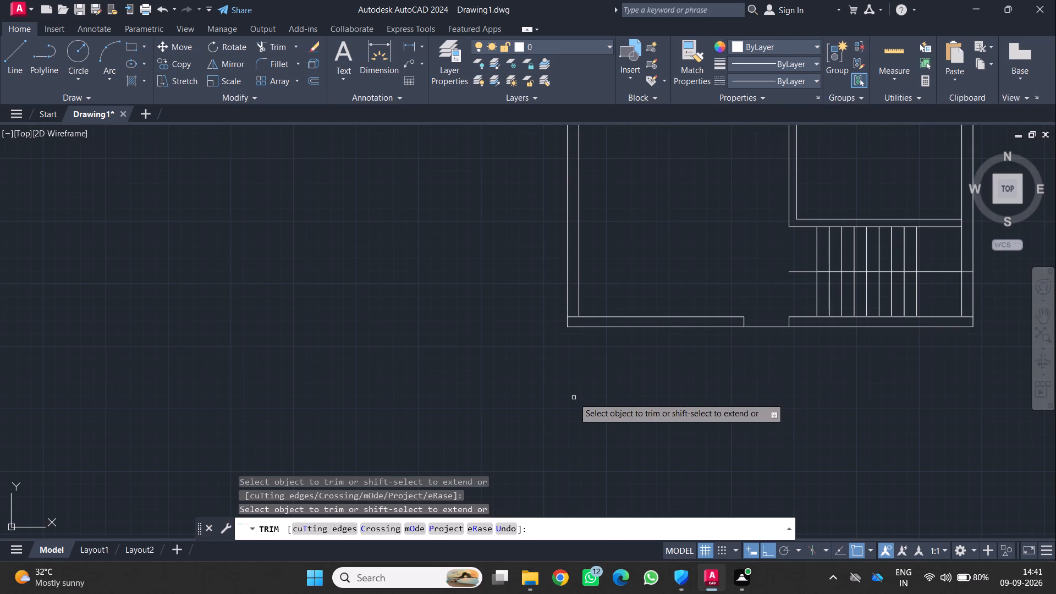
click(16, 50)
scroll(866, 585, up, 1)
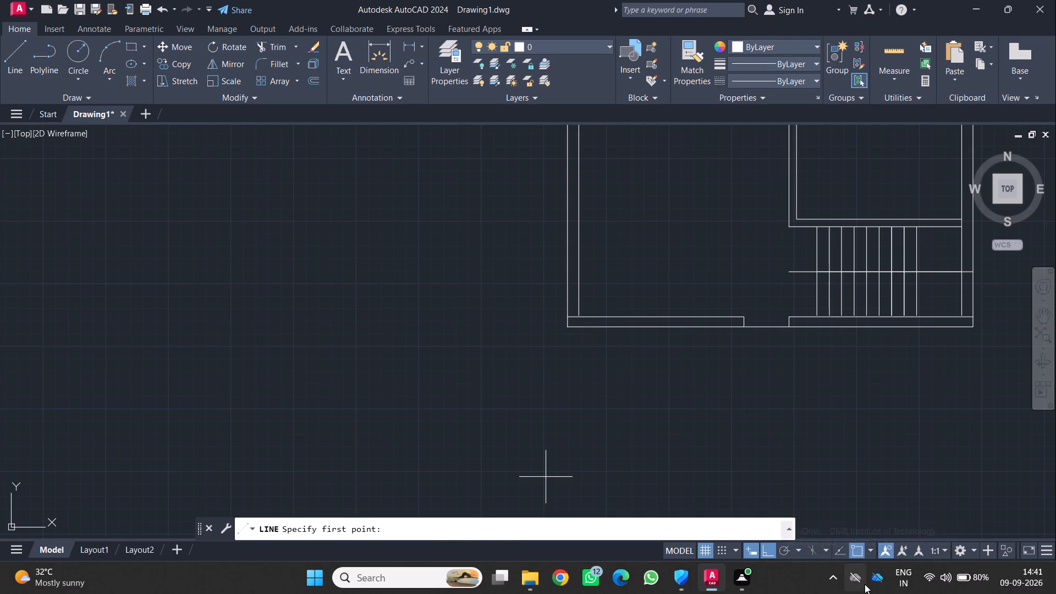
scroll(606, 337, up, 2)
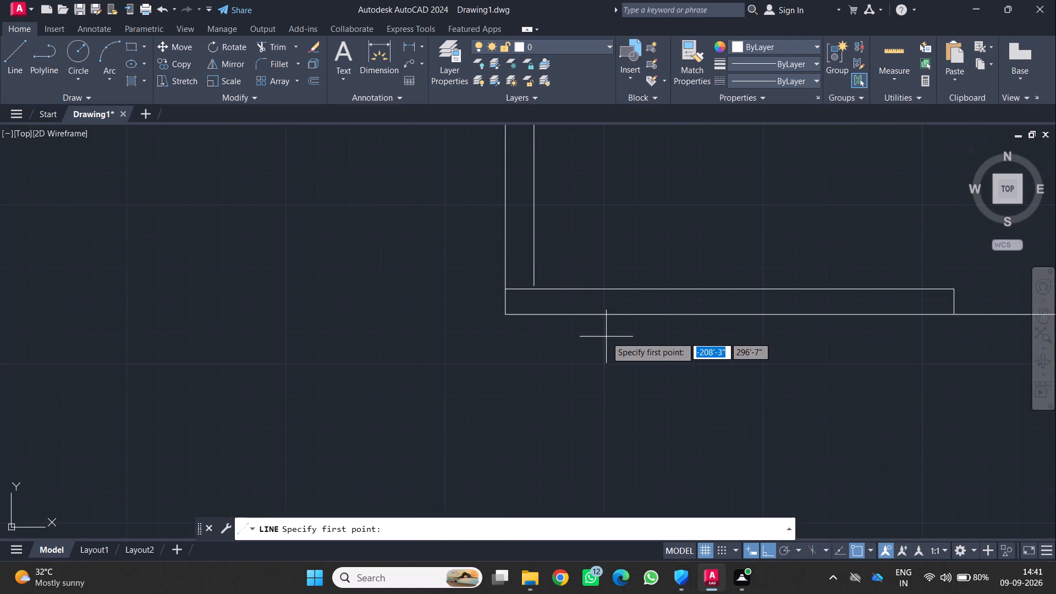
middle_drag(610, 384, 610, 488)
scroll(610, 384, down, 1)
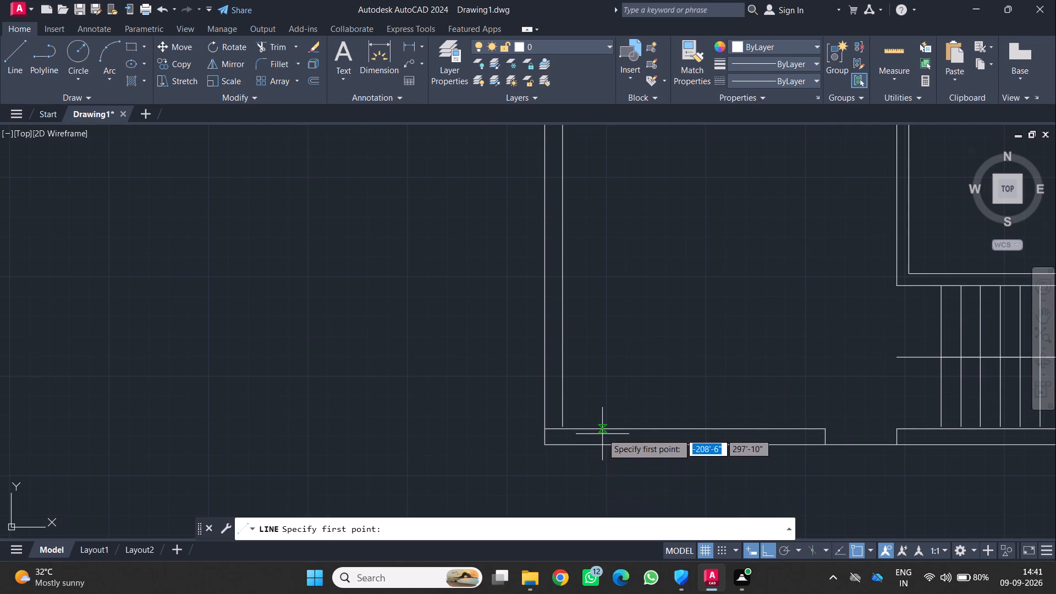
click(602, 428)
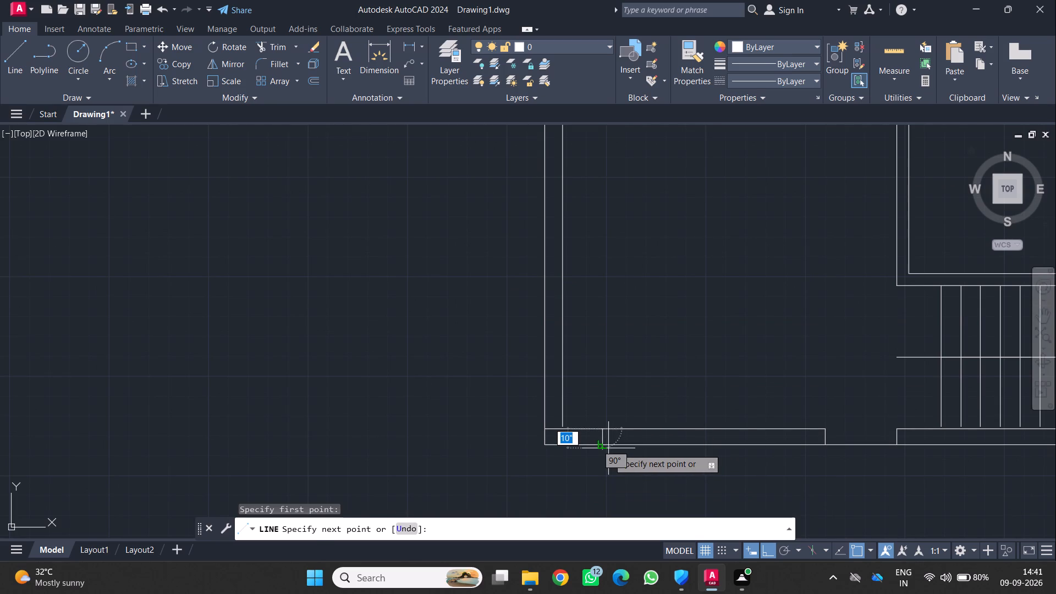
click(608, 448)
key(Return)
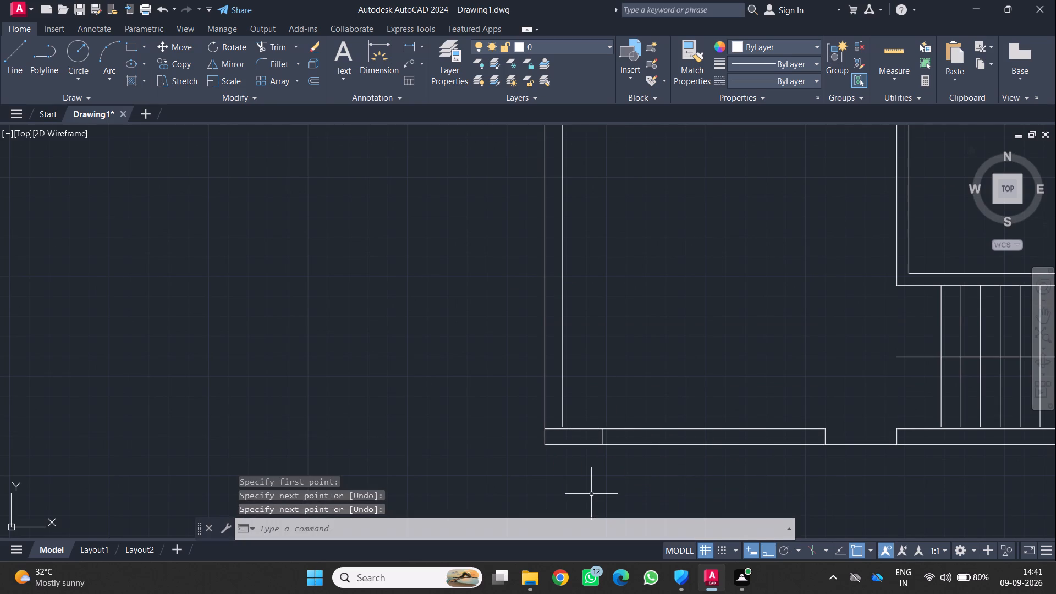
Offset the short line near the lower-left corner 5' to the right within the bottom wall.
click(601, 435)
key(o)
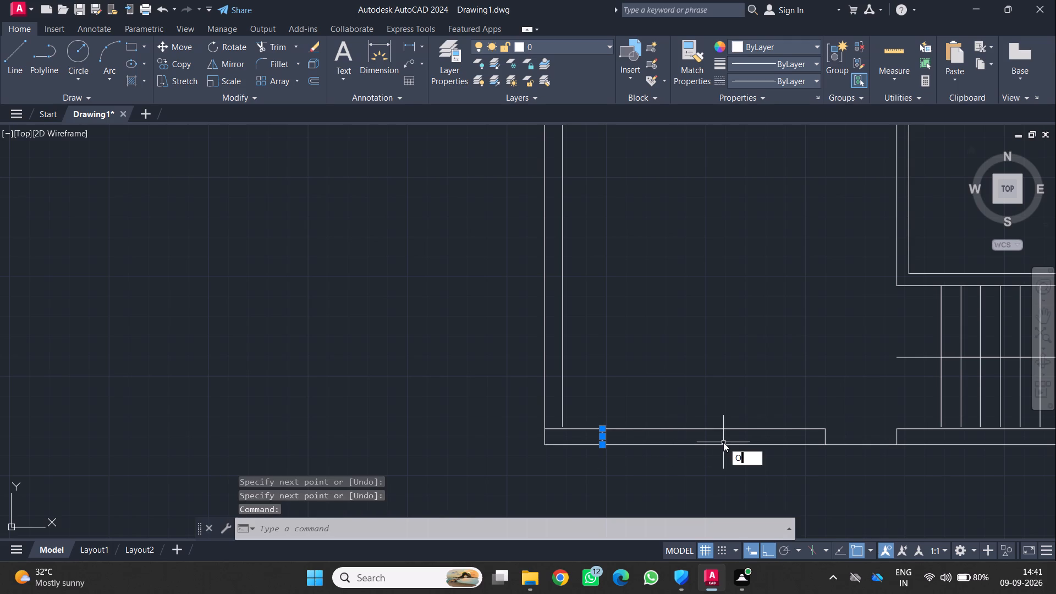
key(Return)
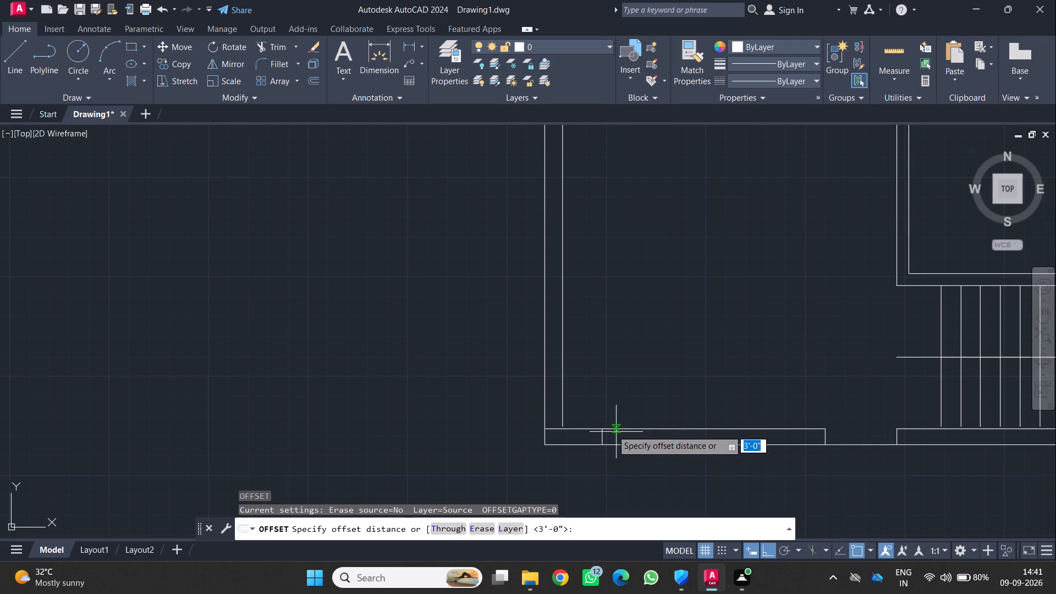
click(604, 440)
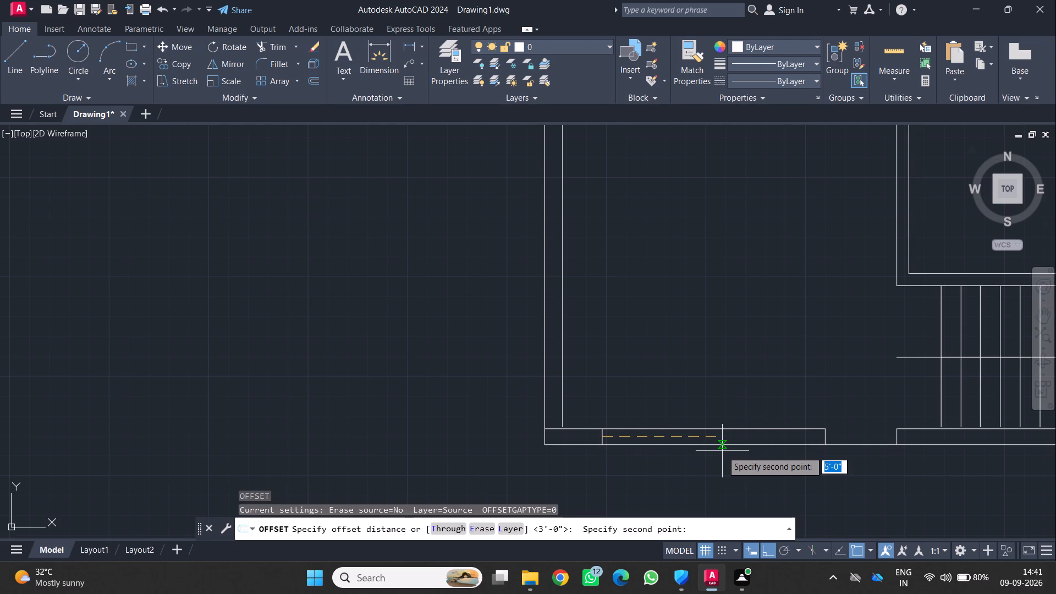
key(3)
key(apostrophe)
key(Return)
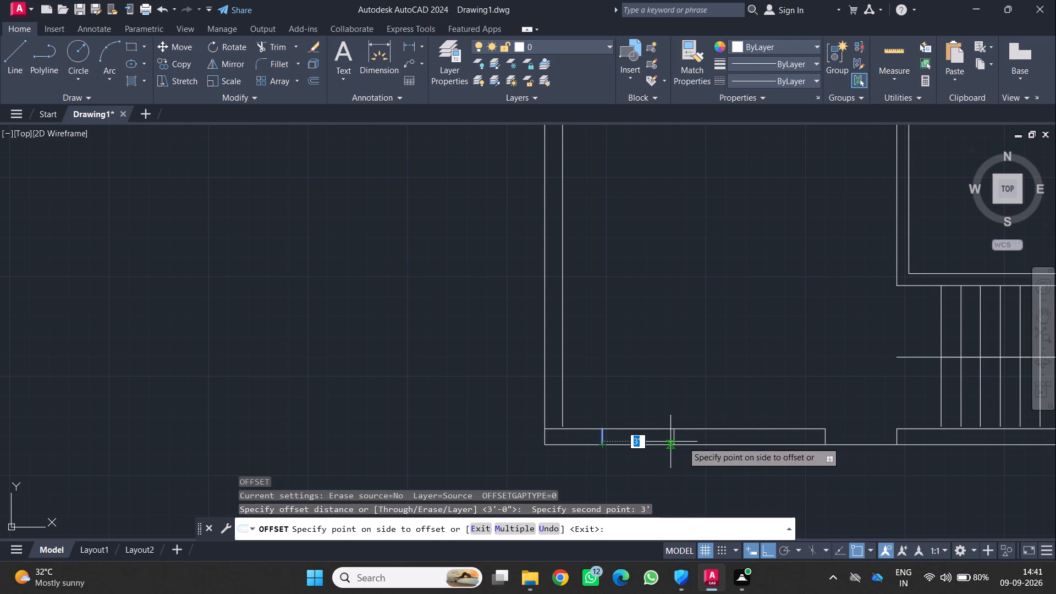
key(BackSpace)
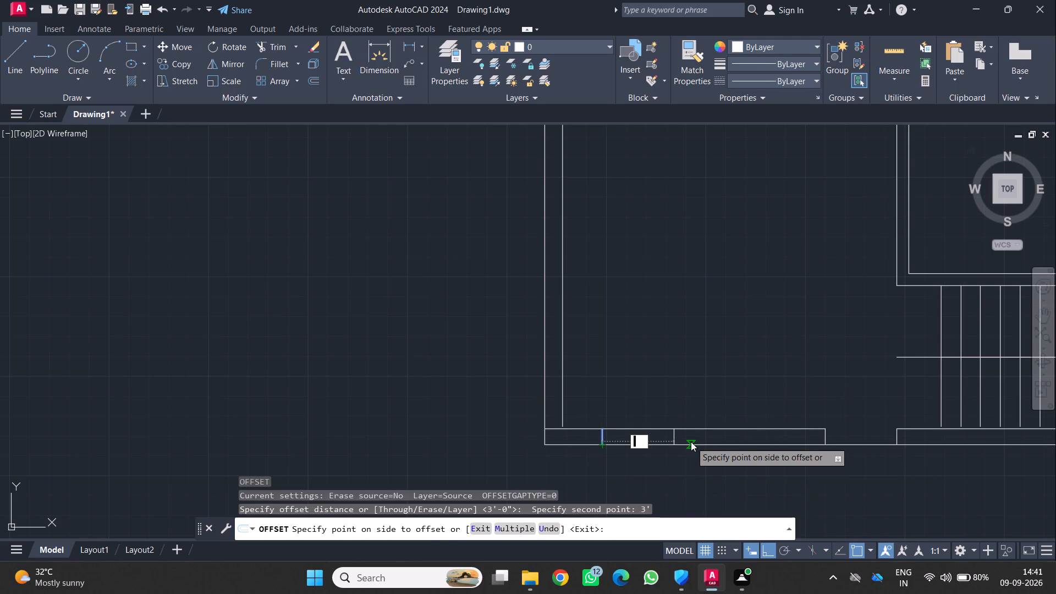
key(5)
key(apostrophe)
key(Return)
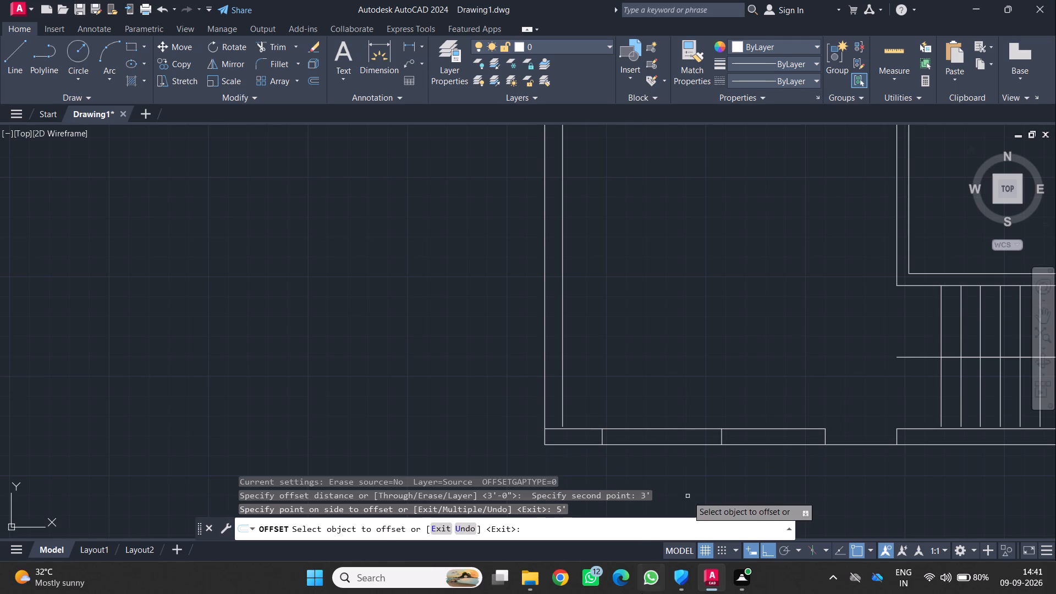
click(769, 438)
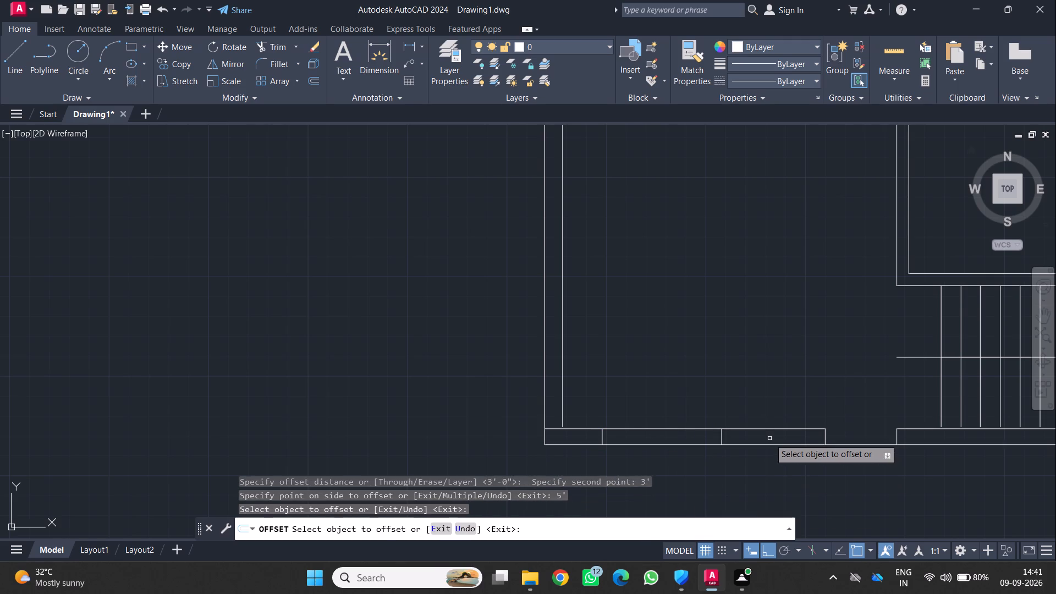
scroll(681, 500, down, 2)
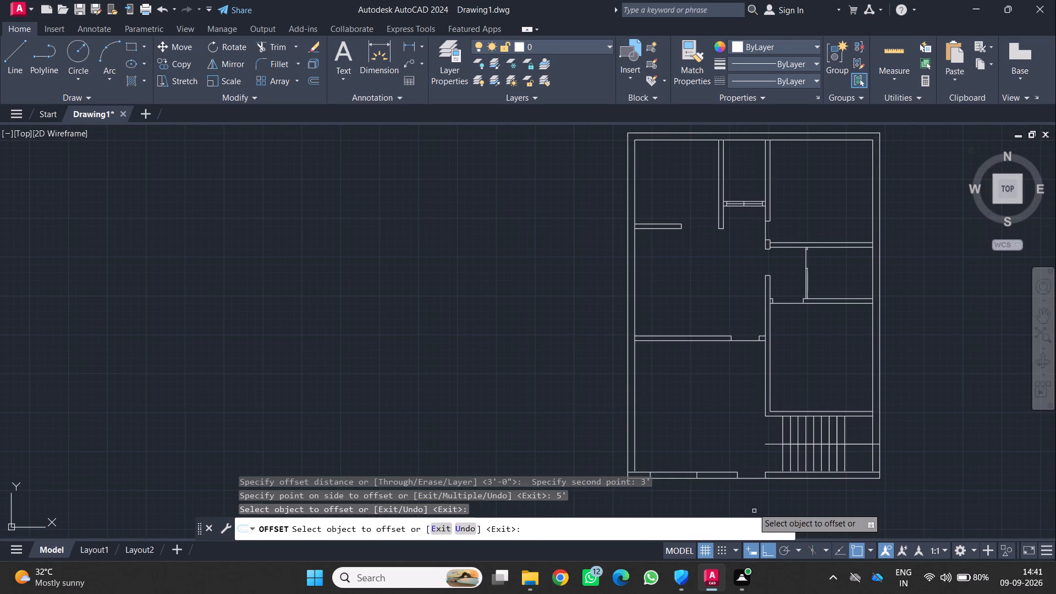
Draw a horizontal line about 5' long inside the bottom wall, joining the two short lines near the lower-left corner.
middle_drag(743, 502, 810, 392)
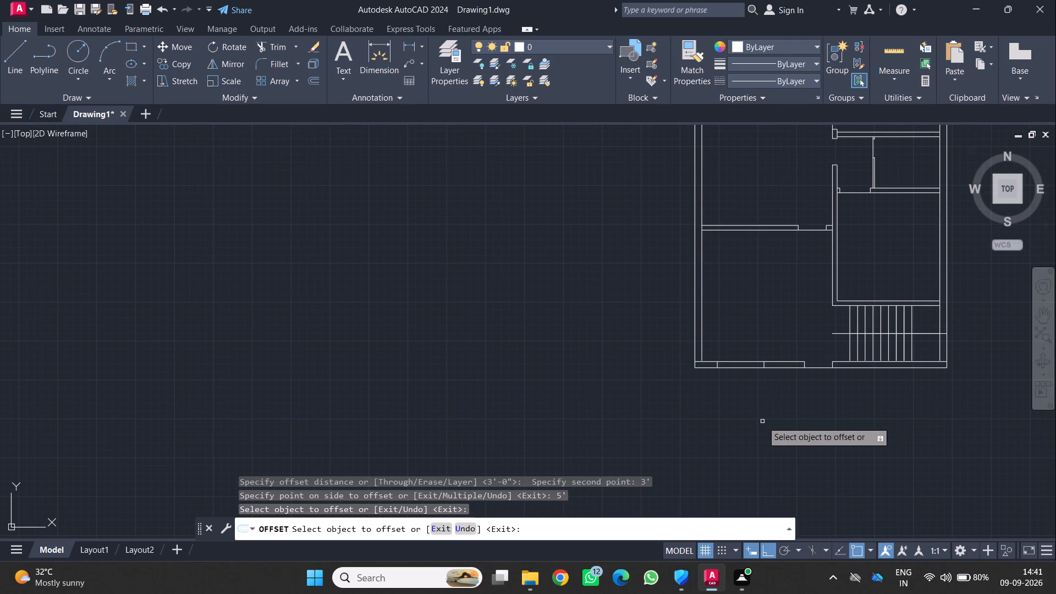
scroll(762, 421, up, 2)
middle_drag(763, 423, 767, 488)
scroll(768, 425, down, 1)
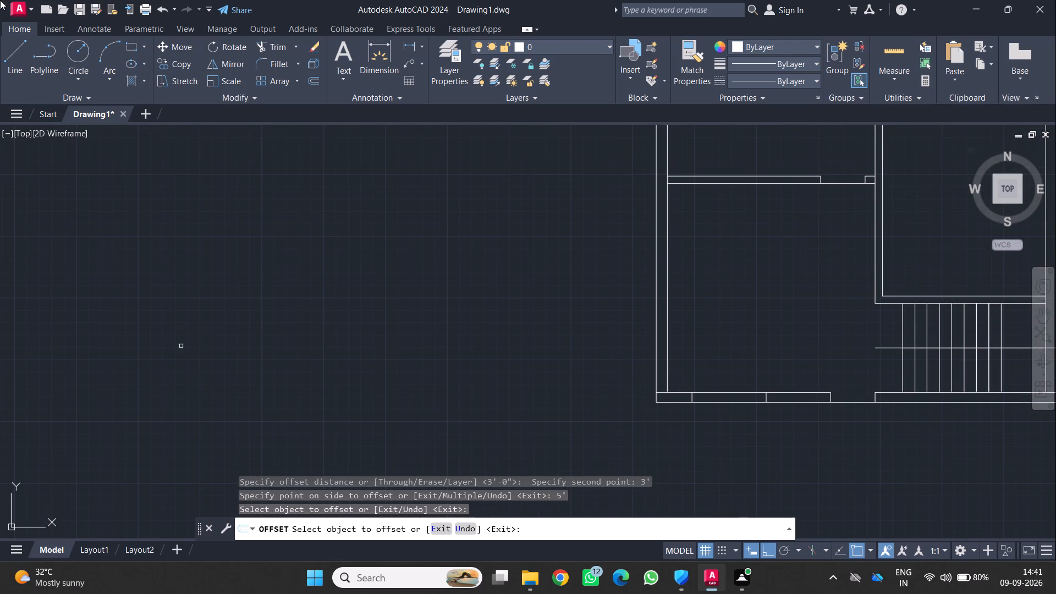
click(22, 46)
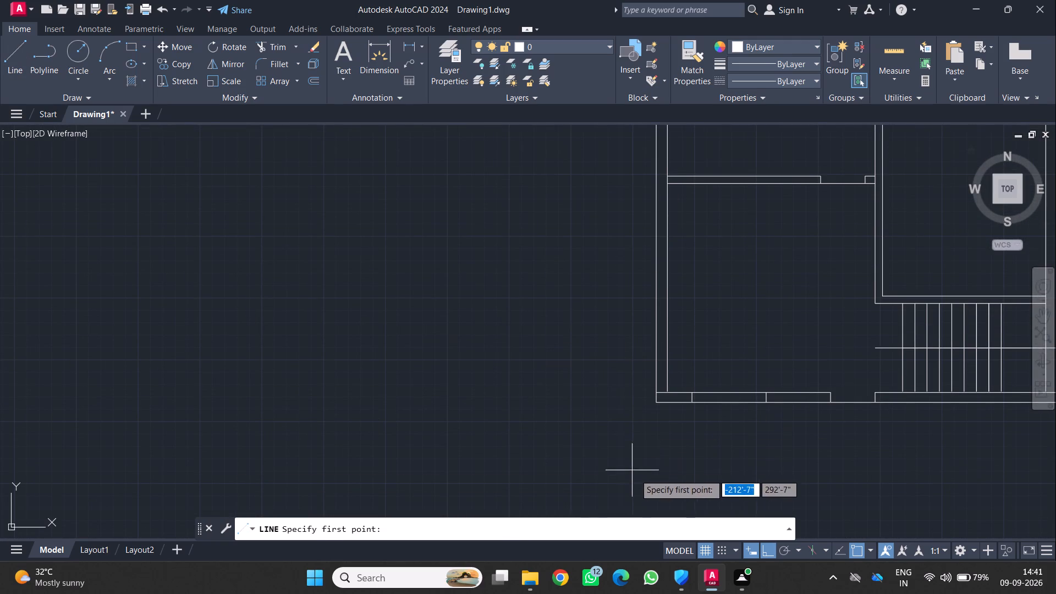
scroll(662, 493, up, 3)
scroll(710, 345, down, 3)
scroll(710, 345, up, 2)
middle_drag(711, 345, 626, 477)
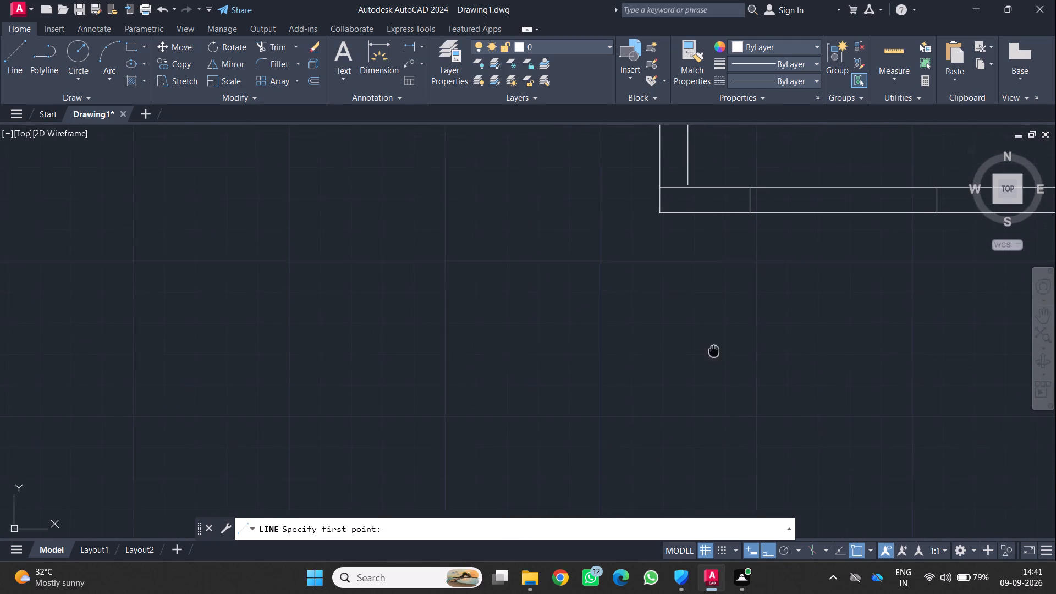
middle_drag(626, 477, 524, 536)
scroll(638, 378, up, 1)
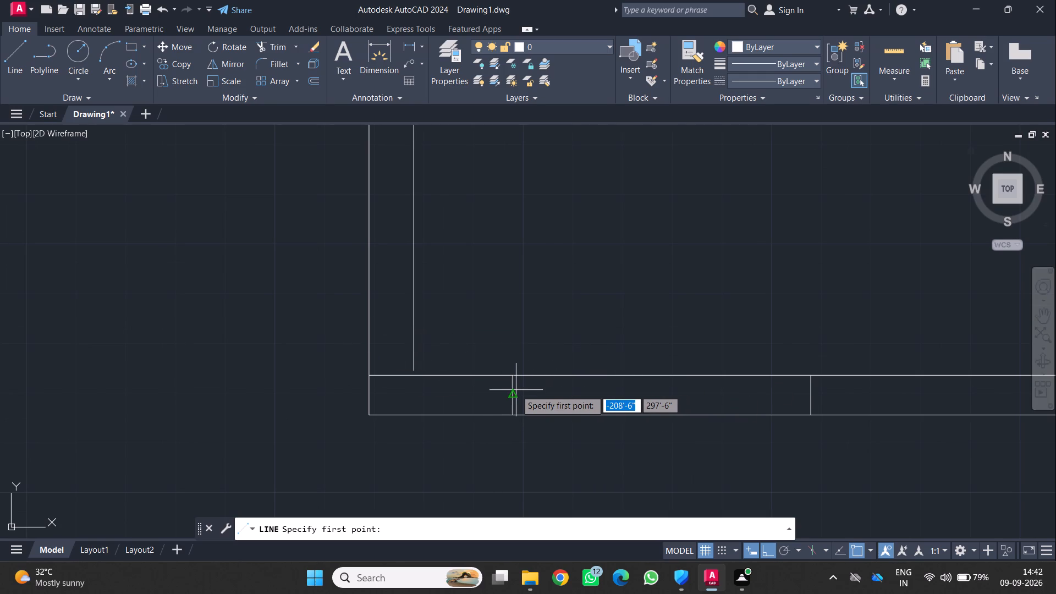
click(512, 388)
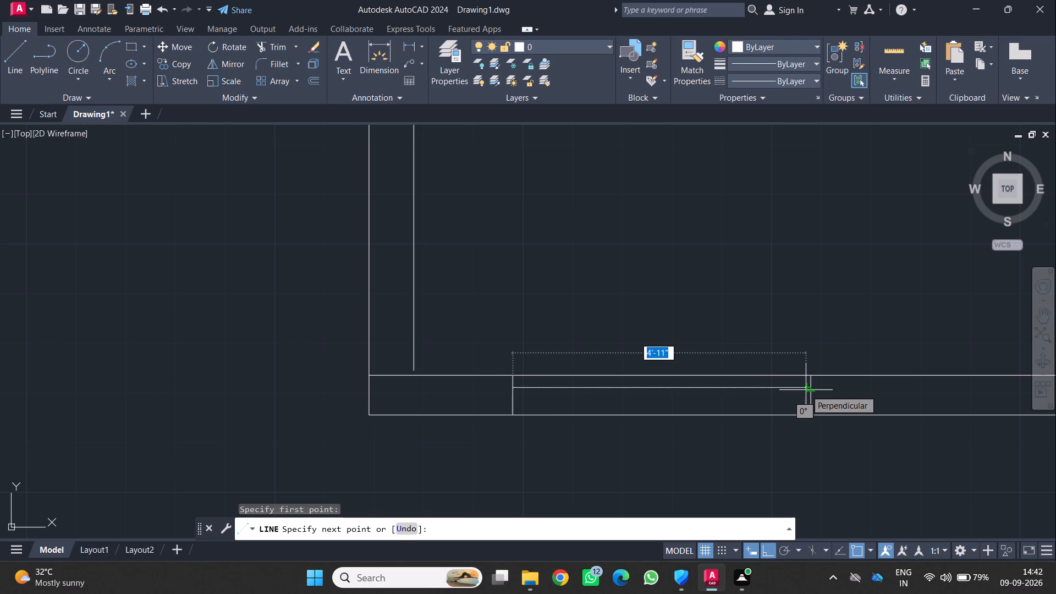
scroll(810, 388, up, 1)
click(810, 384)
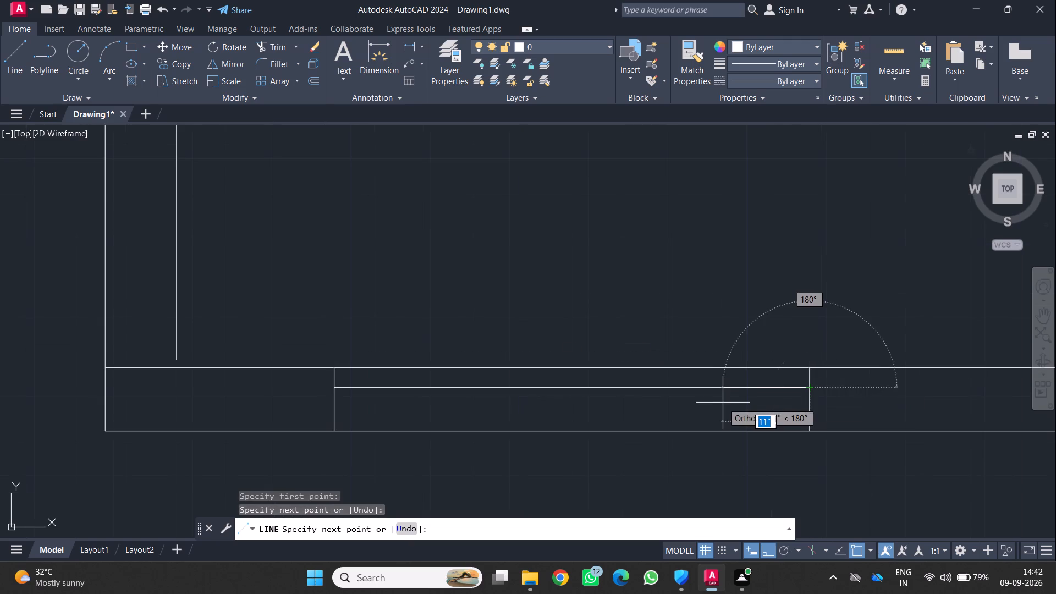
key(Return)
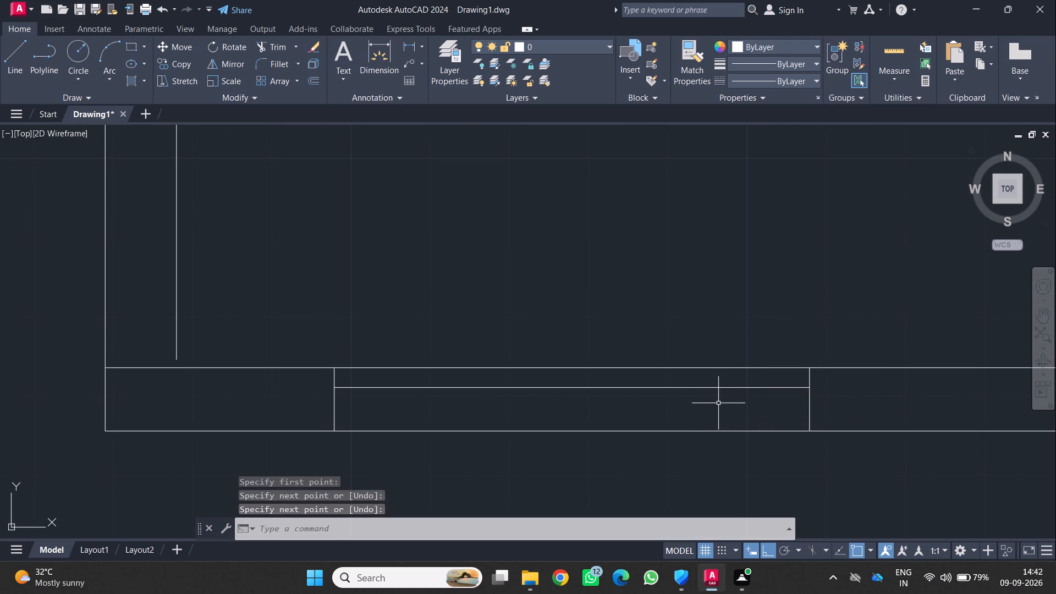
Draw a second 5' horizontal line between the same two short lines, just below the first, to complete the window symbol.
scroll(282, 353, down, 1)
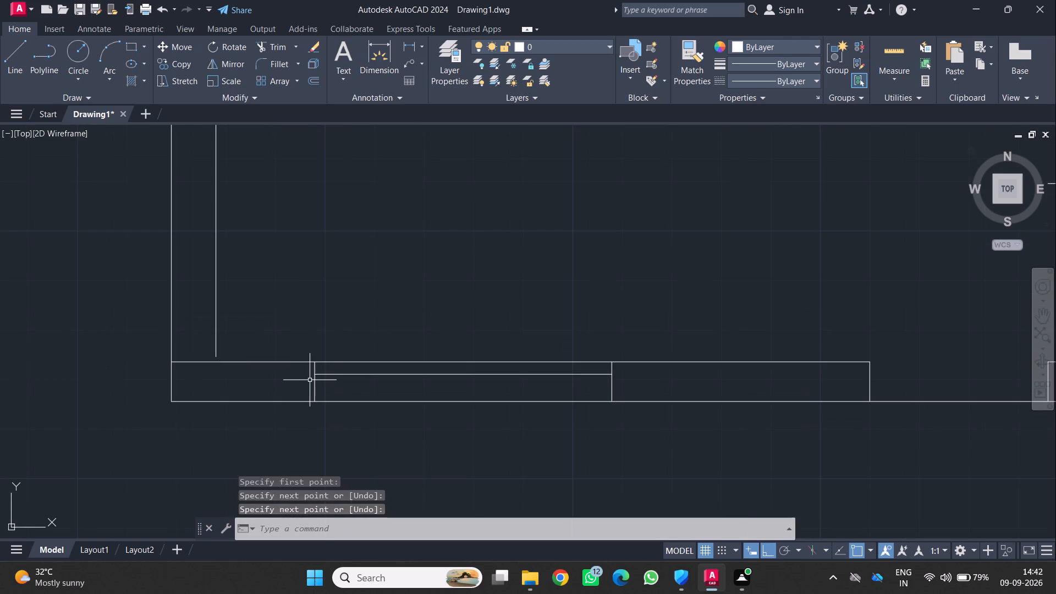
middle_drag(311, 382, 380, 362)
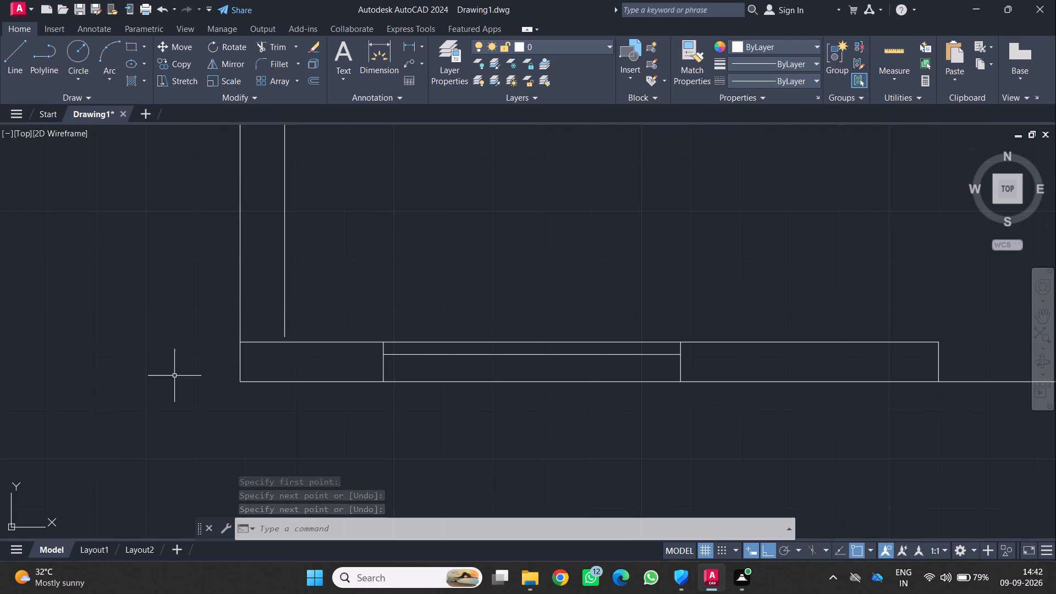
click(19, 52)
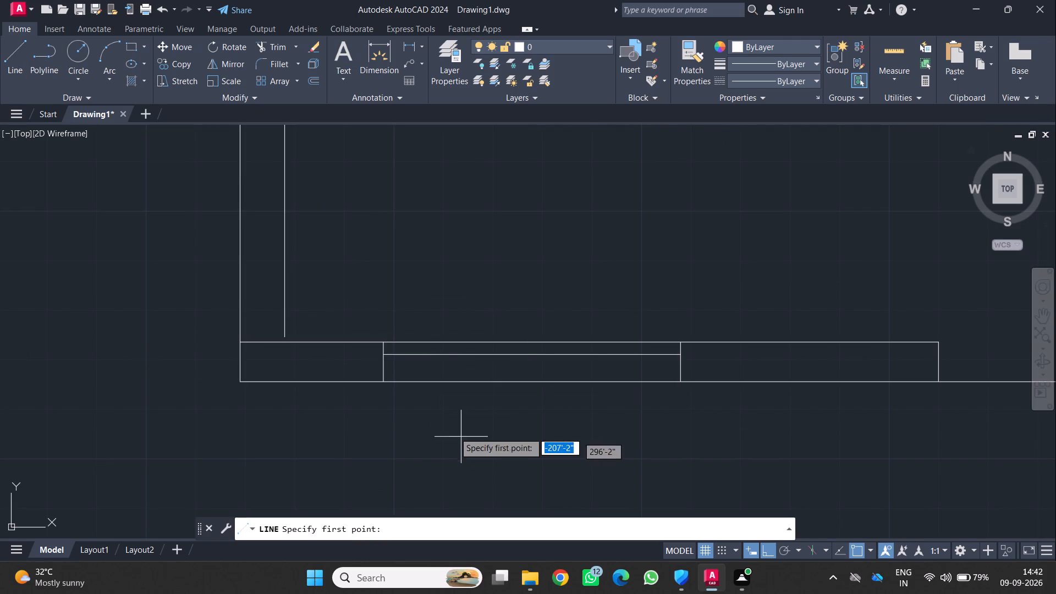
click(387, 362)
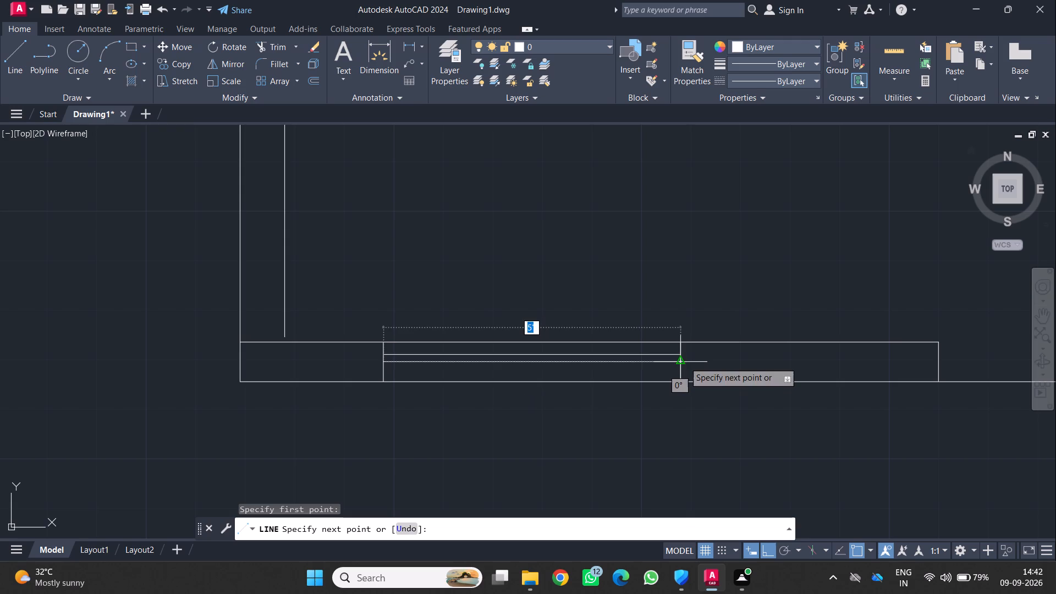
click(684, 362)
key(Return)
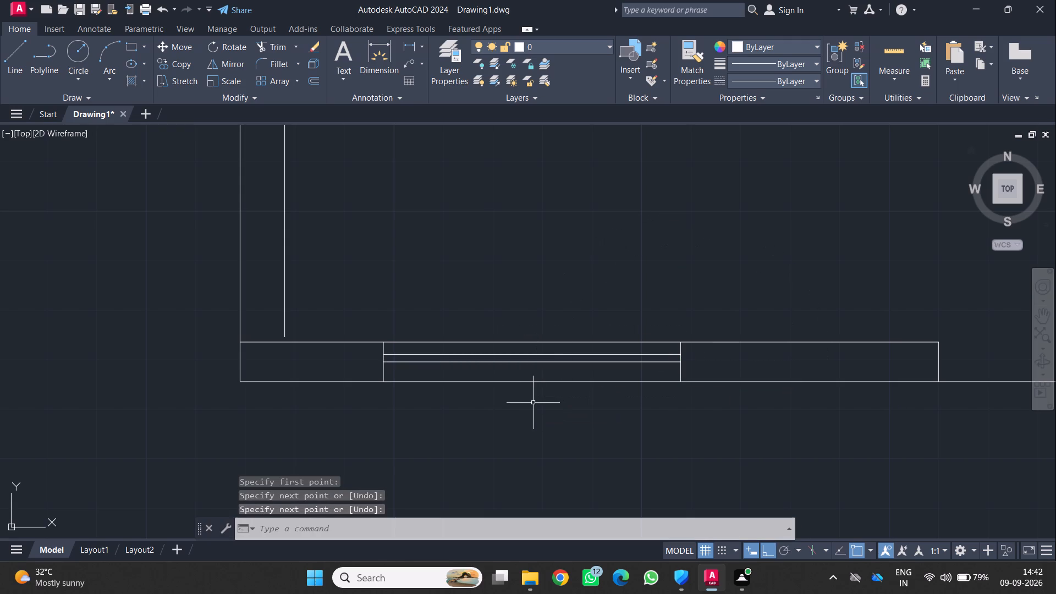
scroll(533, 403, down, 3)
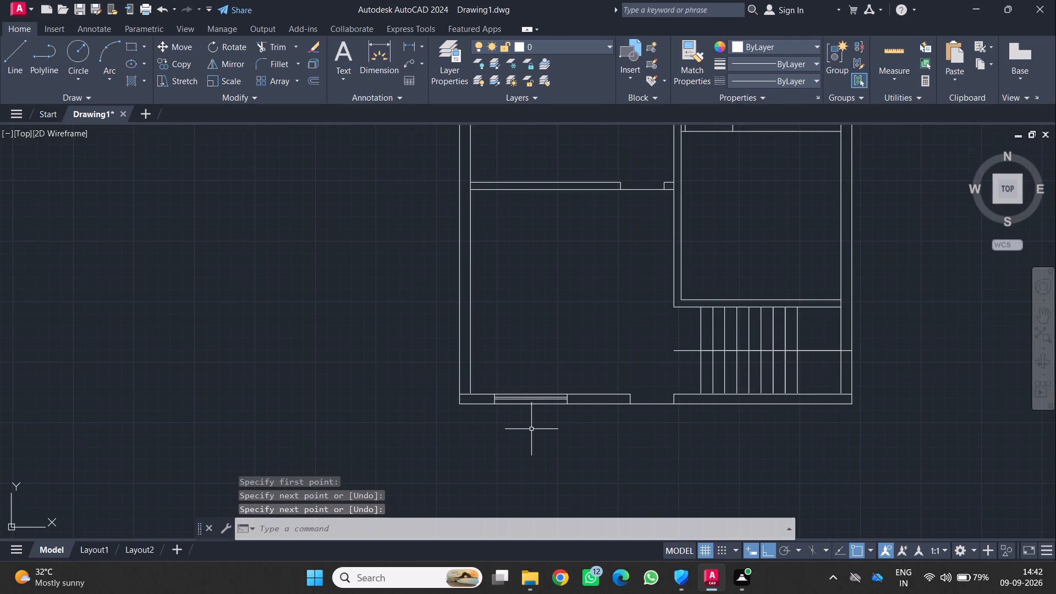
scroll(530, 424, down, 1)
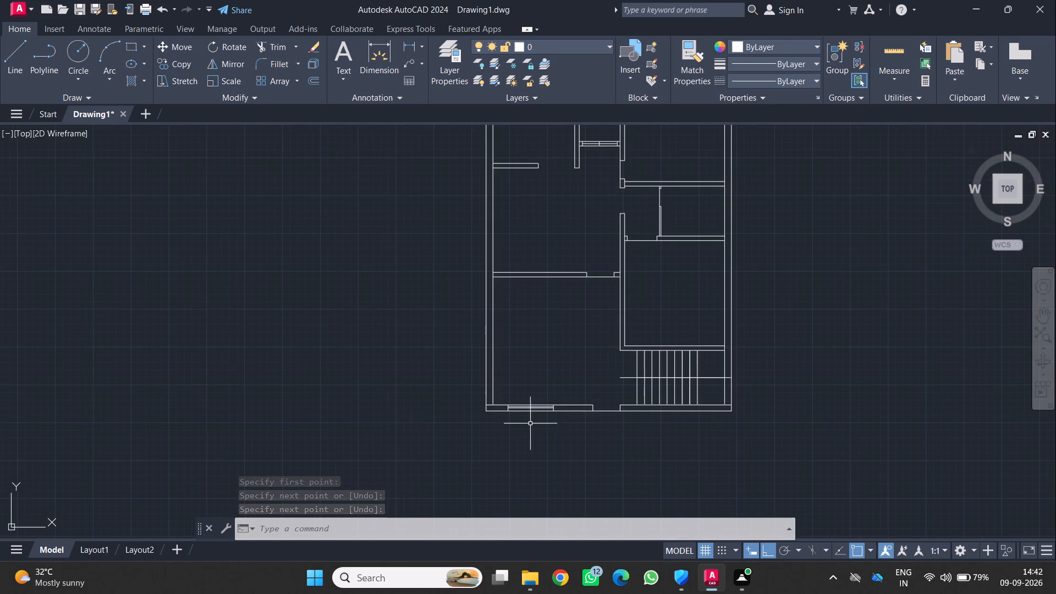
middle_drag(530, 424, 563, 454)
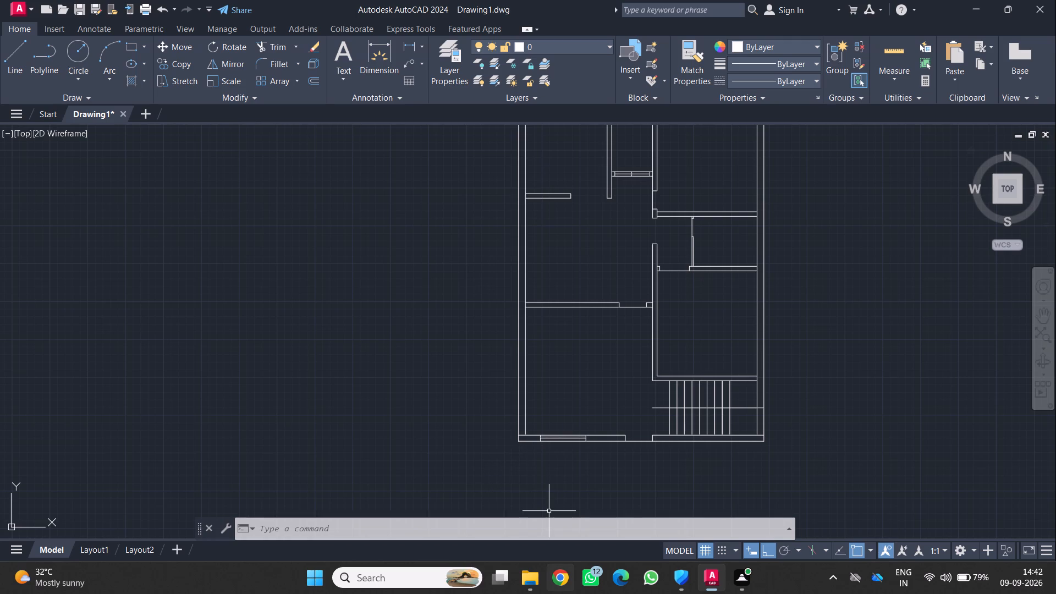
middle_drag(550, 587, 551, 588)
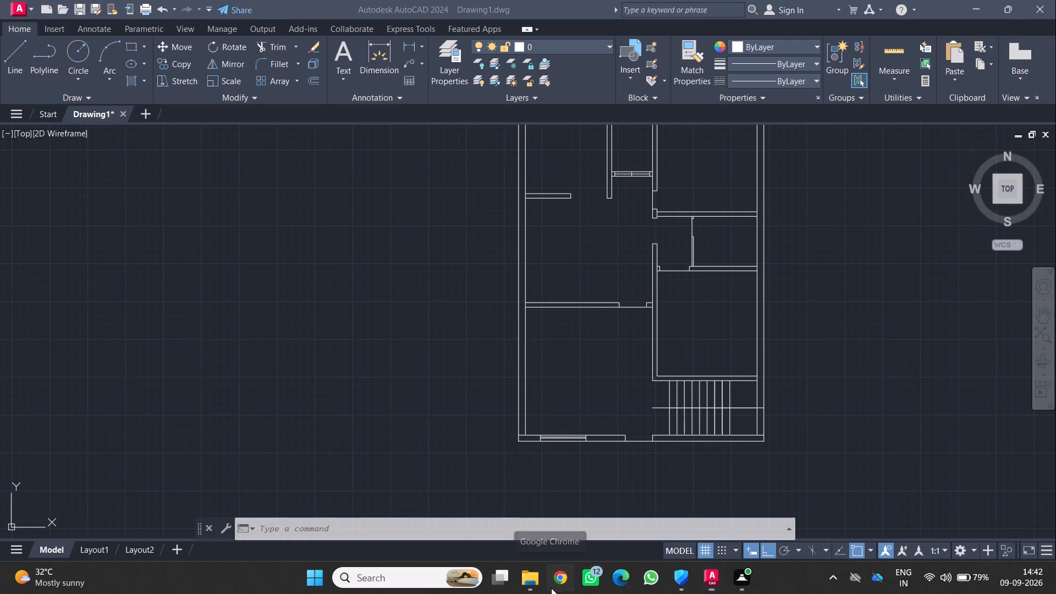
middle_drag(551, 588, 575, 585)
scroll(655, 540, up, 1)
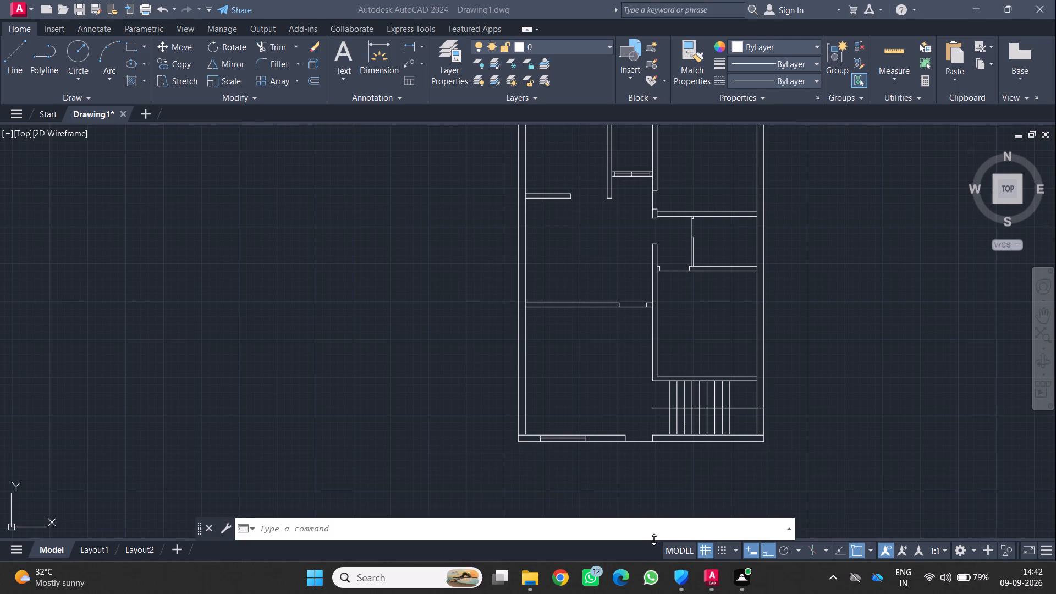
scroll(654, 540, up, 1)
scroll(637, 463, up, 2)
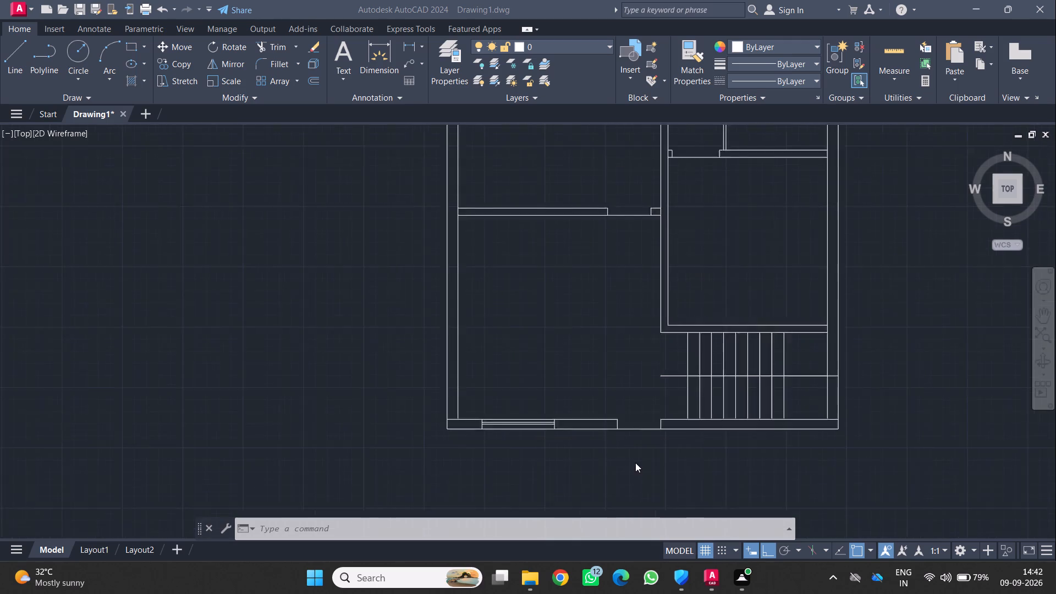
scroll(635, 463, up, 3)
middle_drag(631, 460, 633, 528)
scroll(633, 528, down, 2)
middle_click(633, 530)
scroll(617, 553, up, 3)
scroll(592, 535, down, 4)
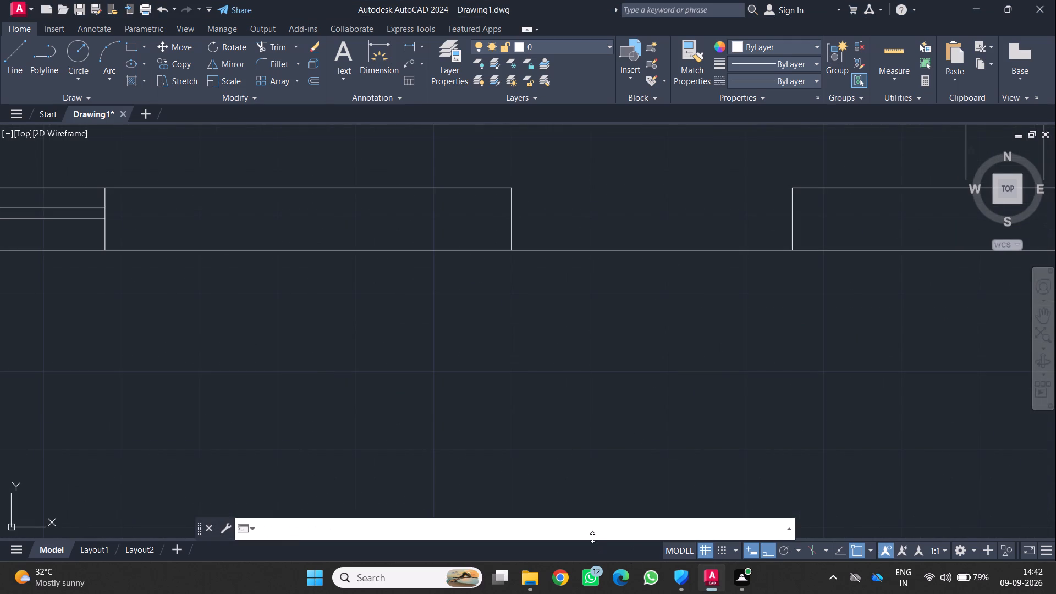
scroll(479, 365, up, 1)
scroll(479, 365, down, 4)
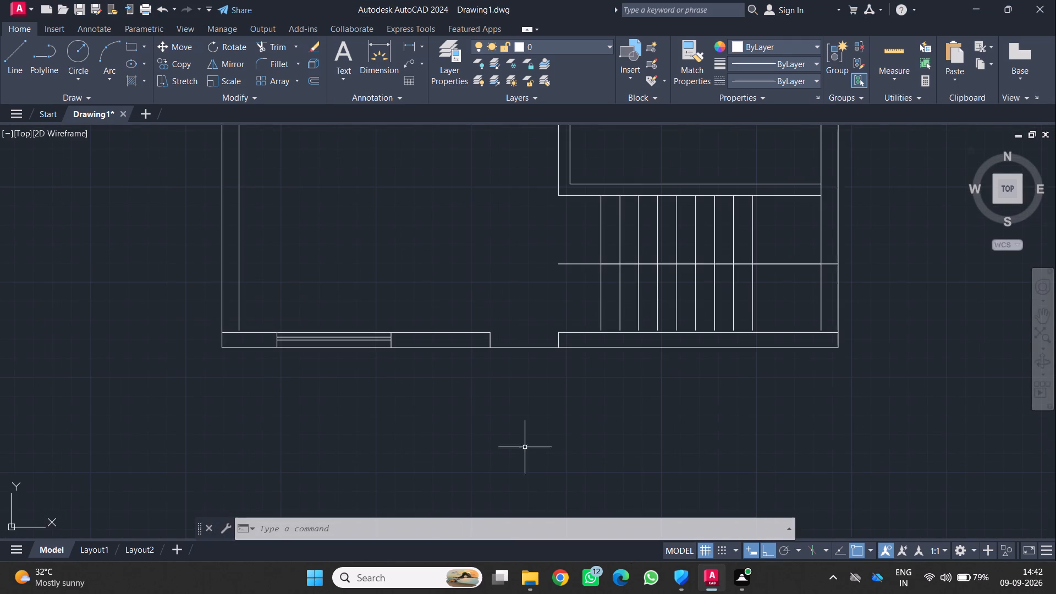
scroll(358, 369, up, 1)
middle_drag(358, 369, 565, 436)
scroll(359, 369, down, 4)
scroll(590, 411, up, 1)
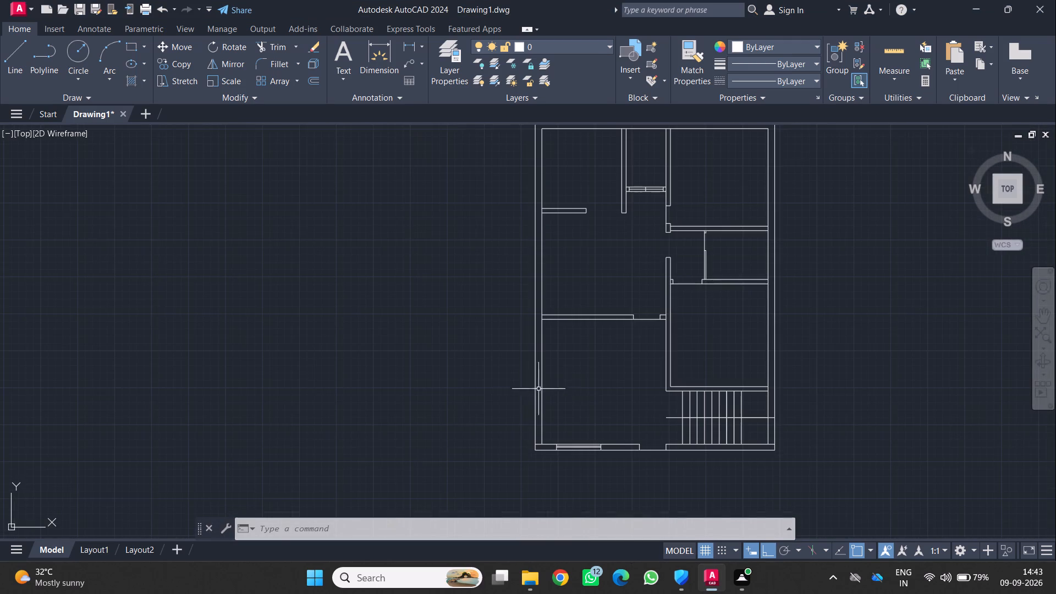
Draw a 3' vertical line in the empty space to the left of the floor plan, as a door leaf.
click(12, 48)
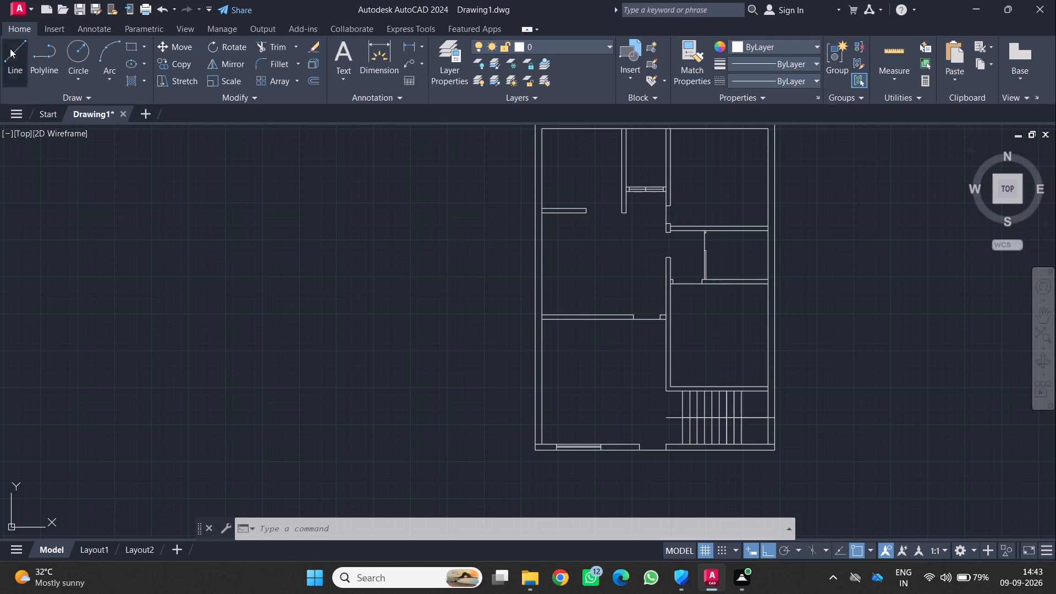
click(229, 367)
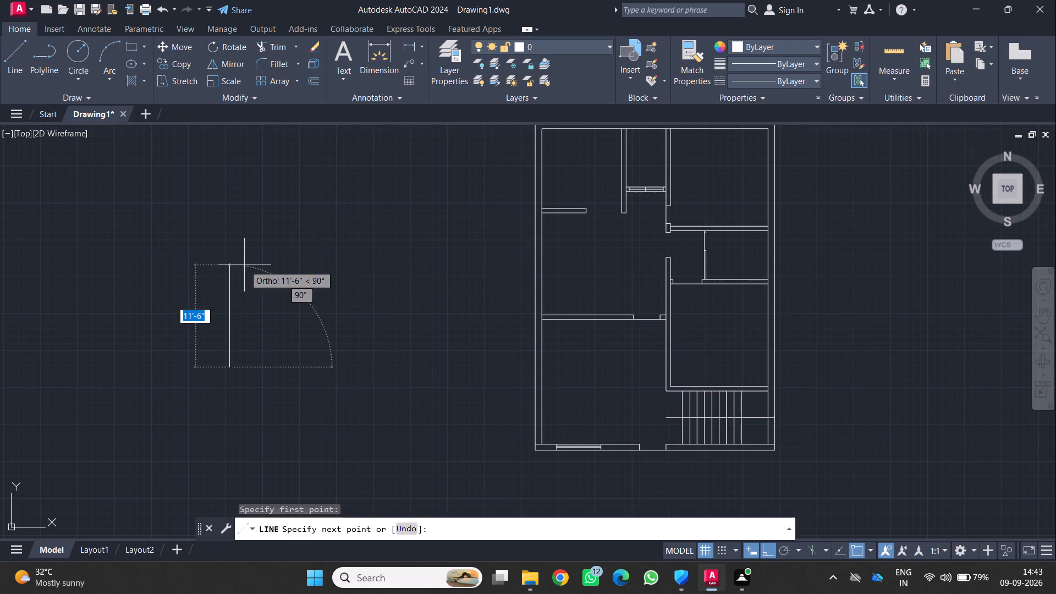
key(3)
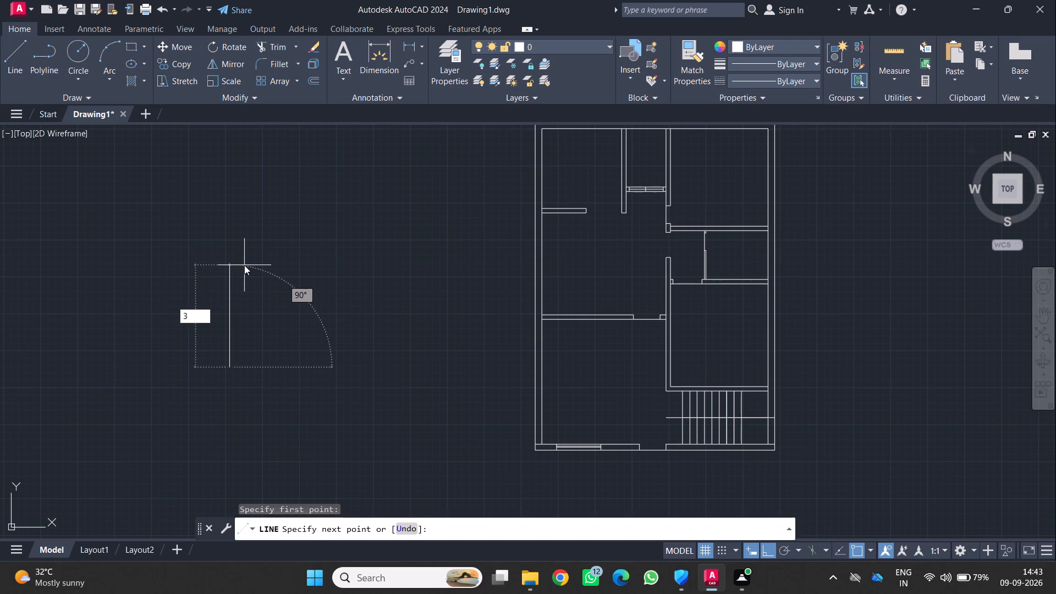
key(apostrophe)
key(Return)
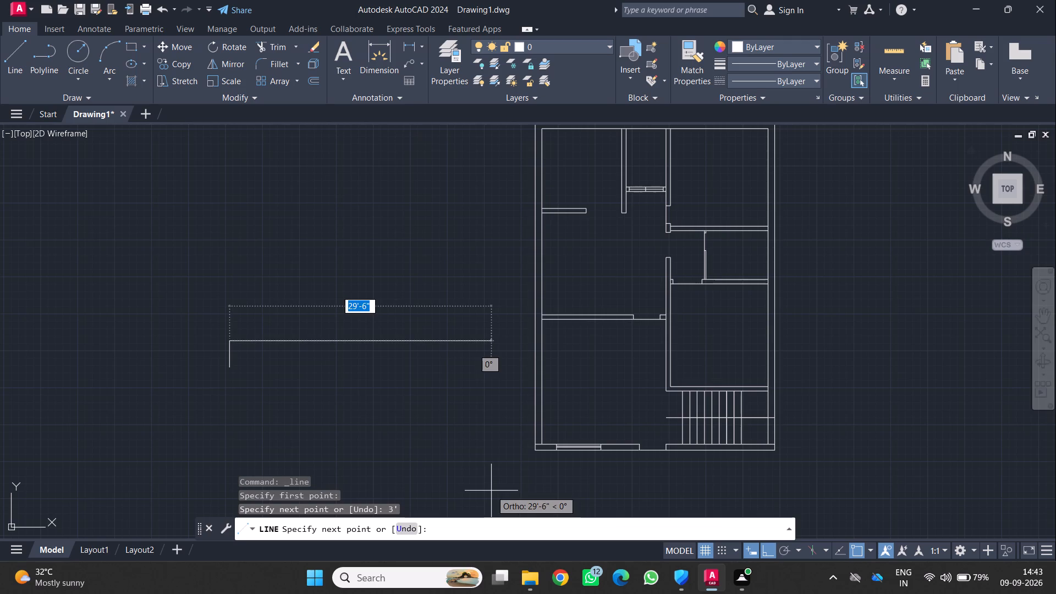
key(Return)
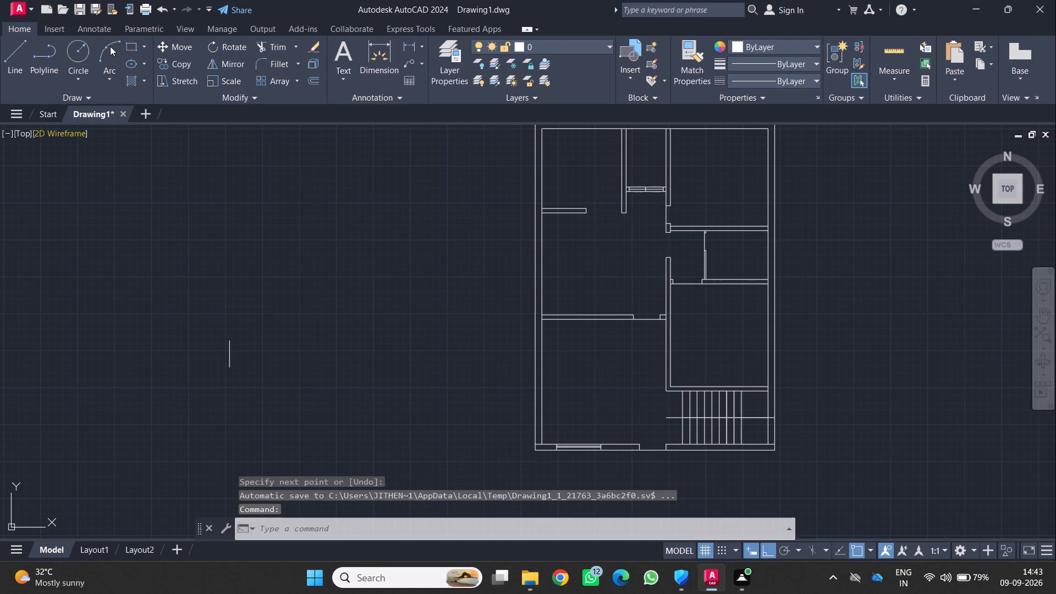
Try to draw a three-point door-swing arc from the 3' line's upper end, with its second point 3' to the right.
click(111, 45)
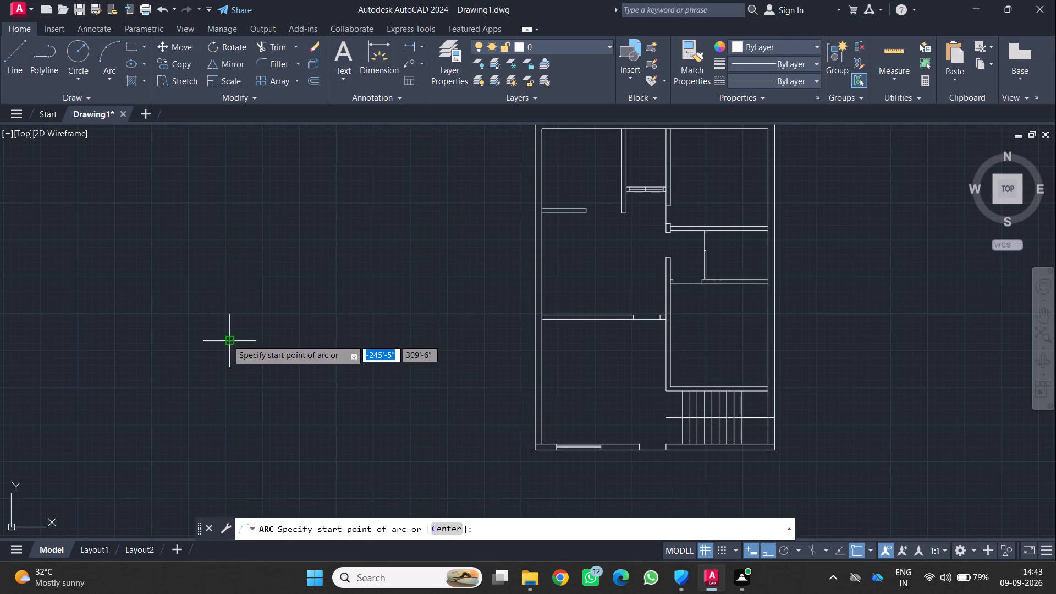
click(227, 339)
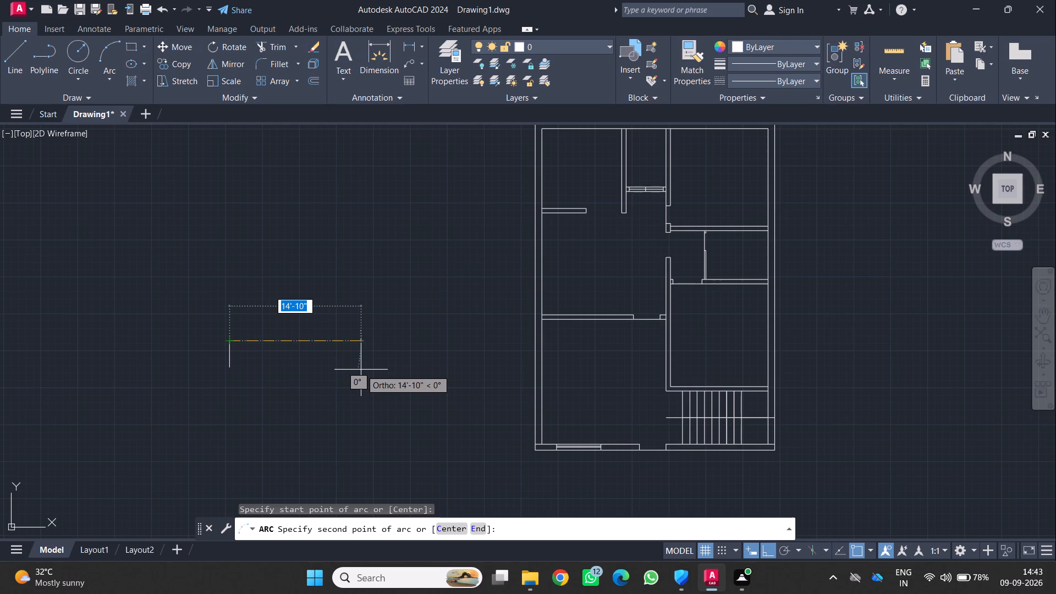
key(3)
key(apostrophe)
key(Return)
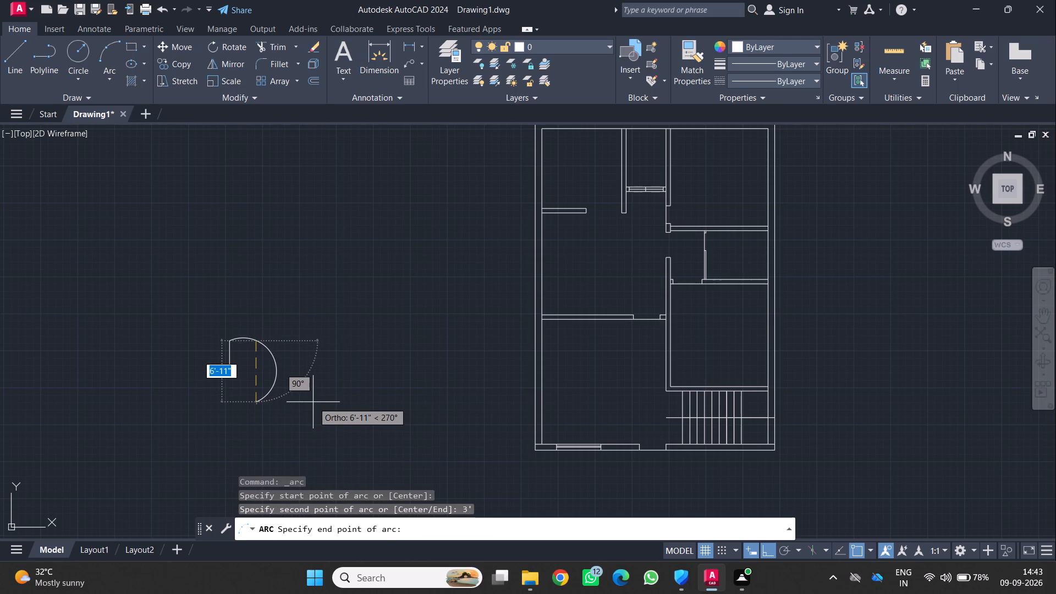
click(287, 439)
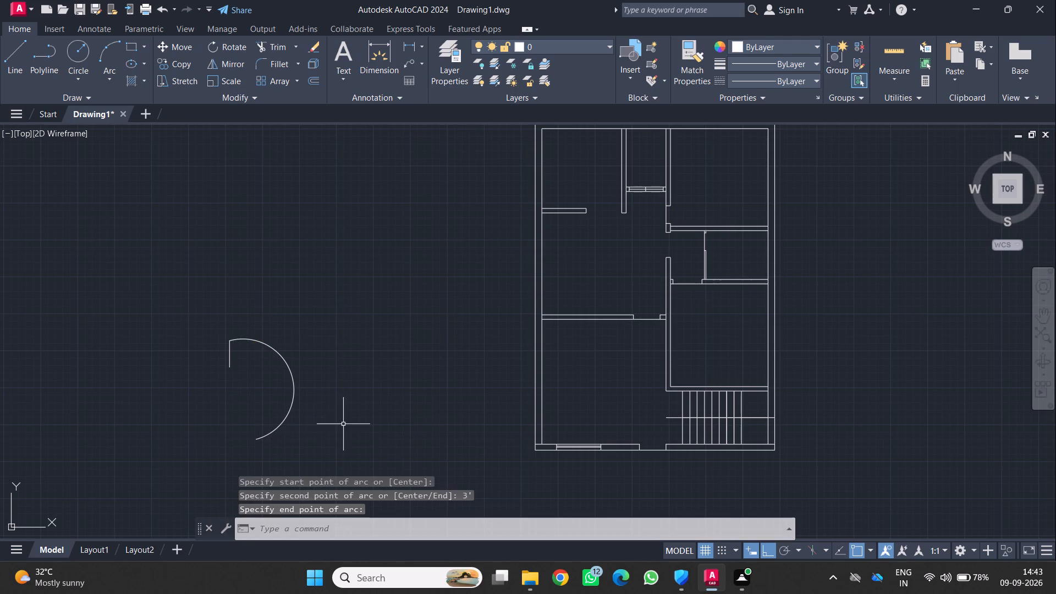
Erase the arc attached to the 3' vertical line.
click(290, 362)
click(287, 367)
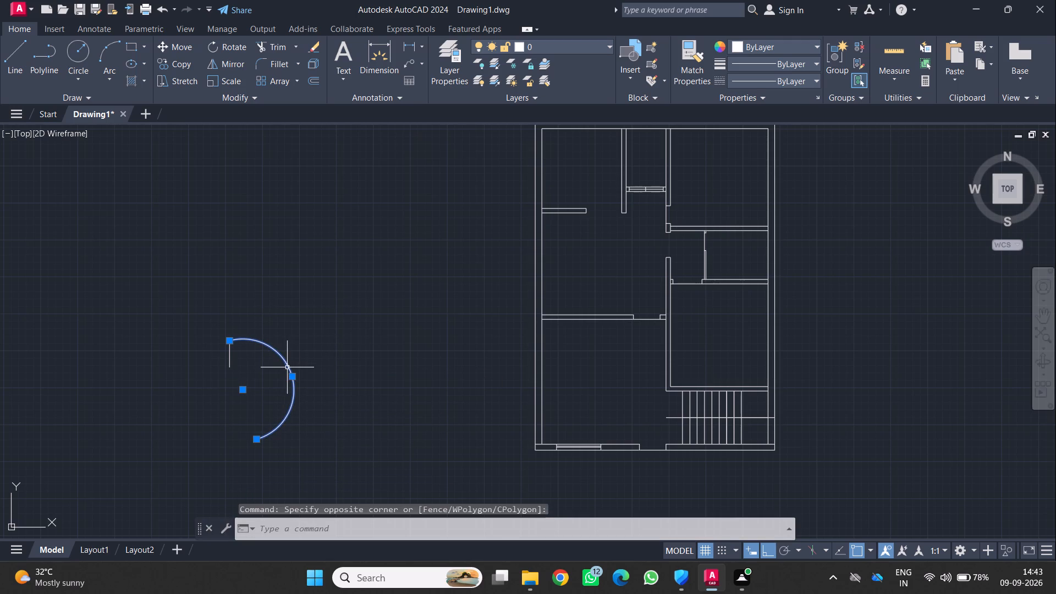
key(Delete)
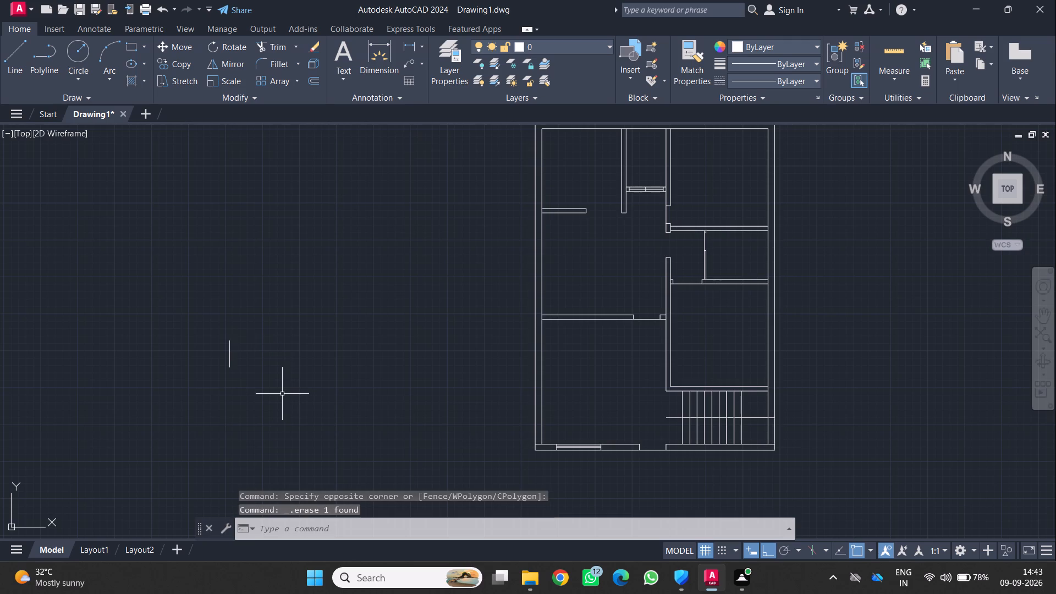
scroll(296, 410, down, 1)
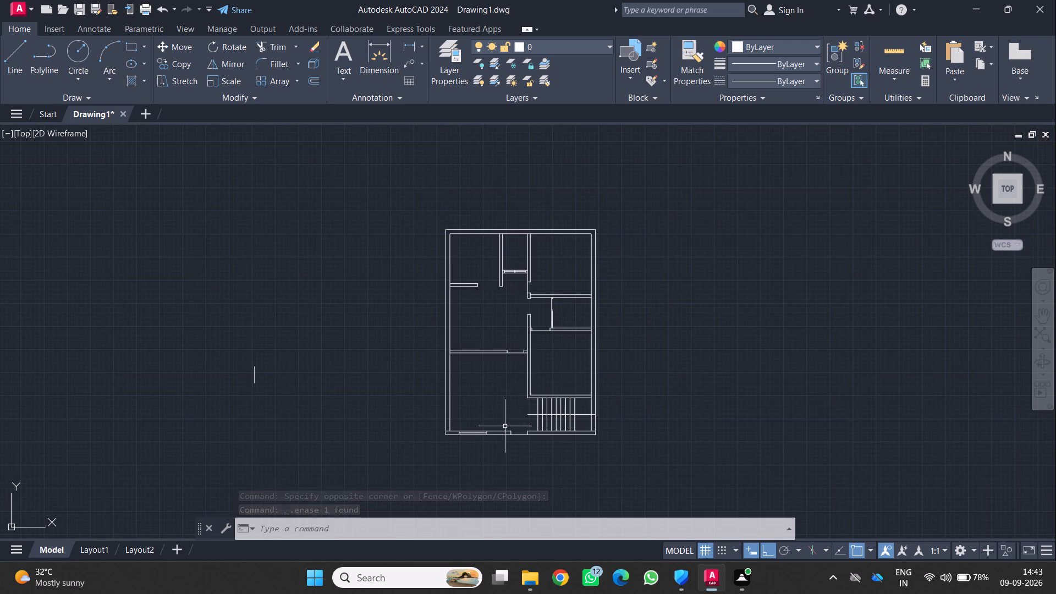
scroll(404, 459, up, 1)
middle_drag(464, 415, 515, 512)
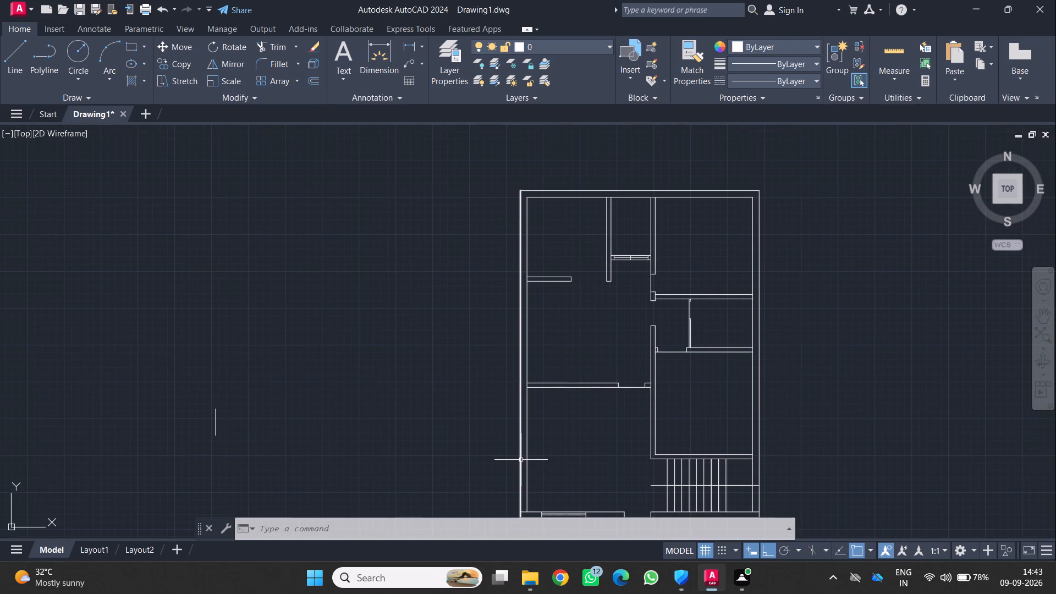
Draw a 9" horizontal line across the thickness of the left outer wall, a little below the long lower partition.
scroll(535, 449, down, 2)
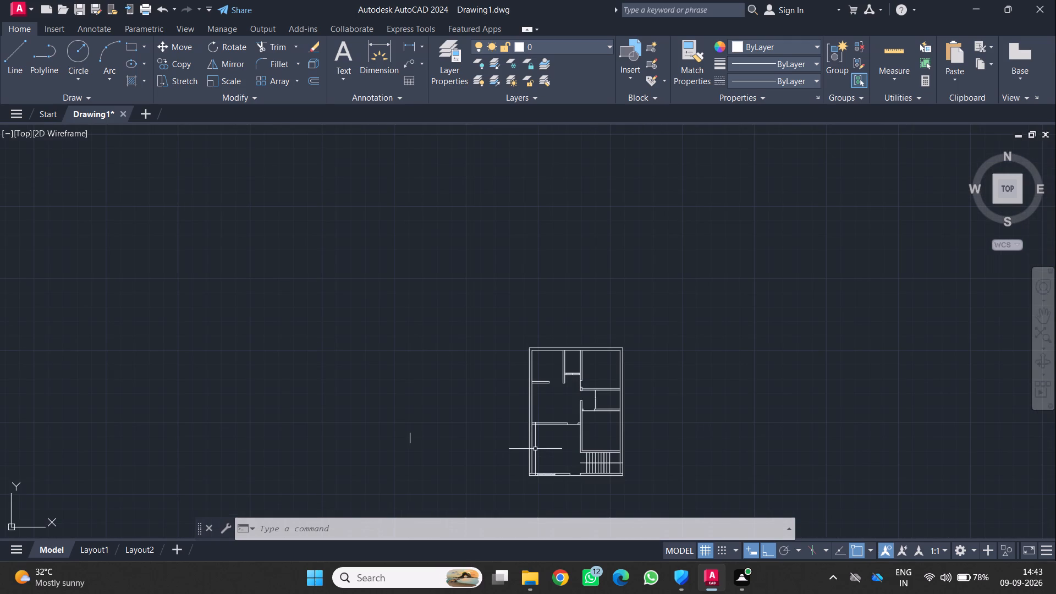
middle_drag(535, 449, 541, 470)
scroll(541, 470, up, 1)
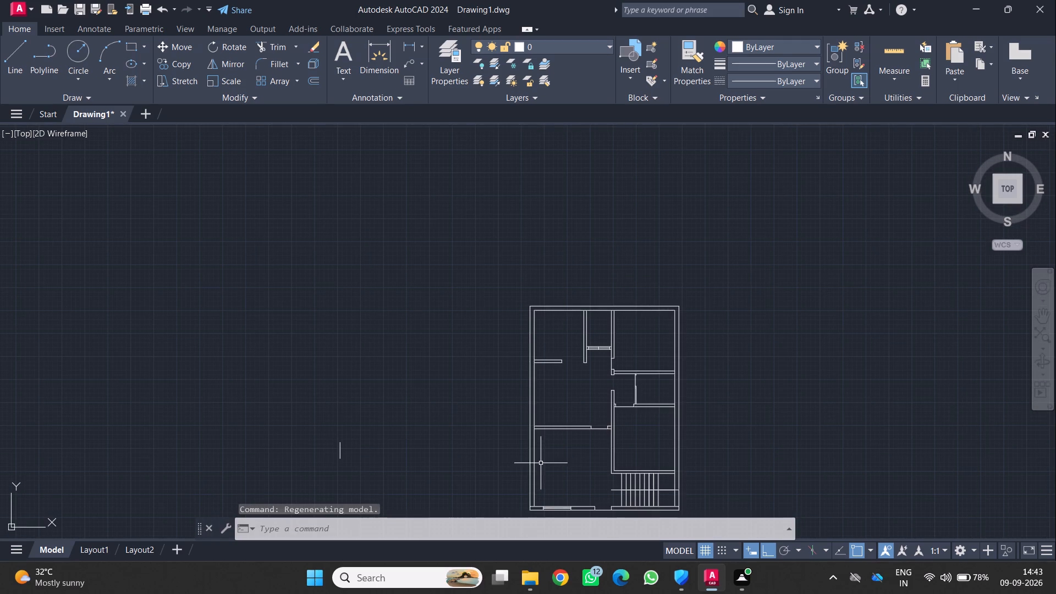
click(4, 42)
scroll(536, 464, up, 1)
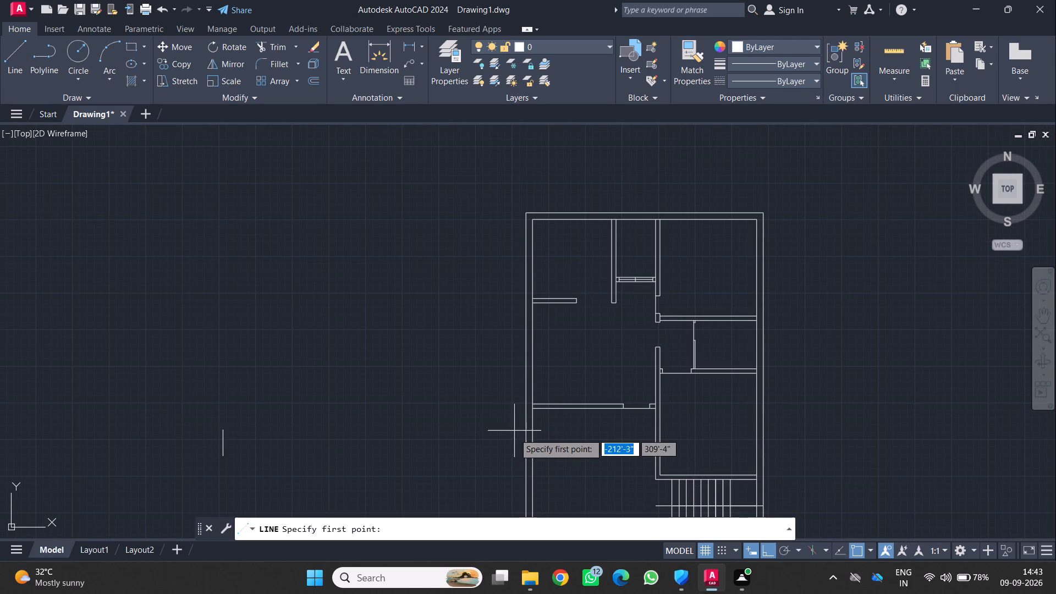
click(527, 431)
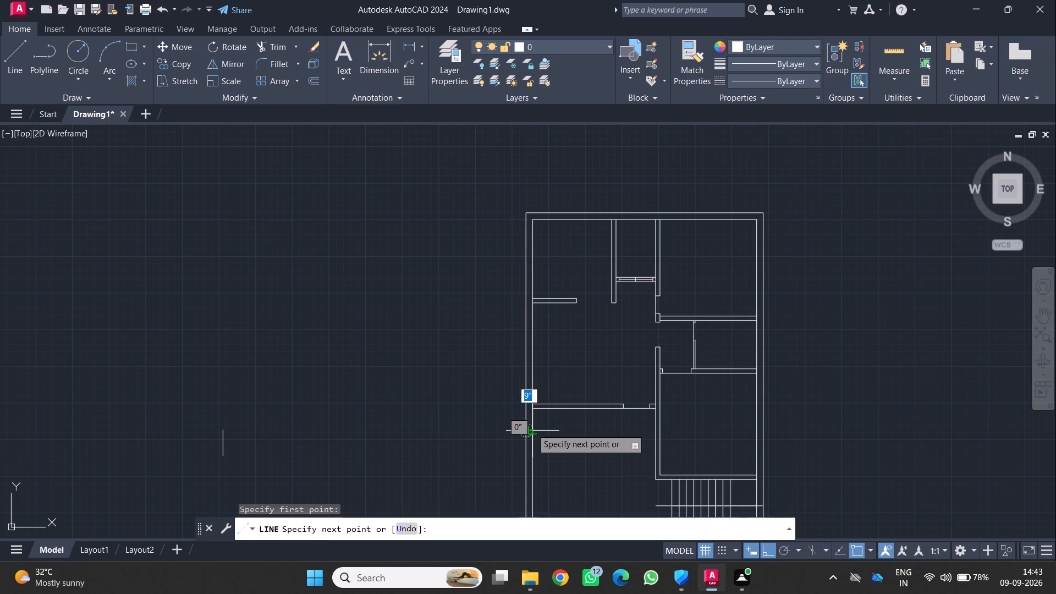
scroll(544, 438, up, 1)
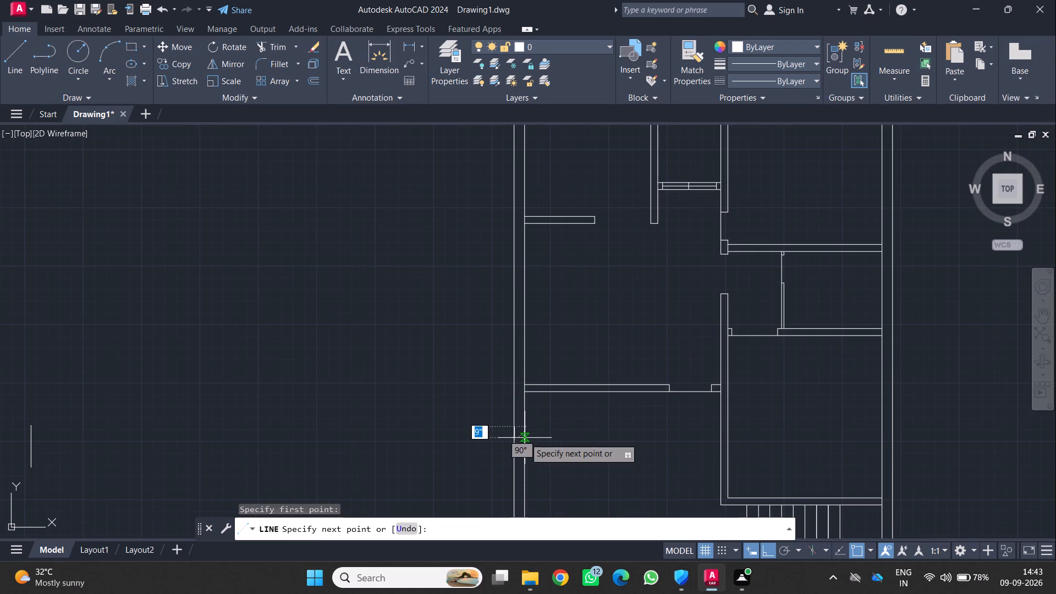
click(526, 427)
key(Return)
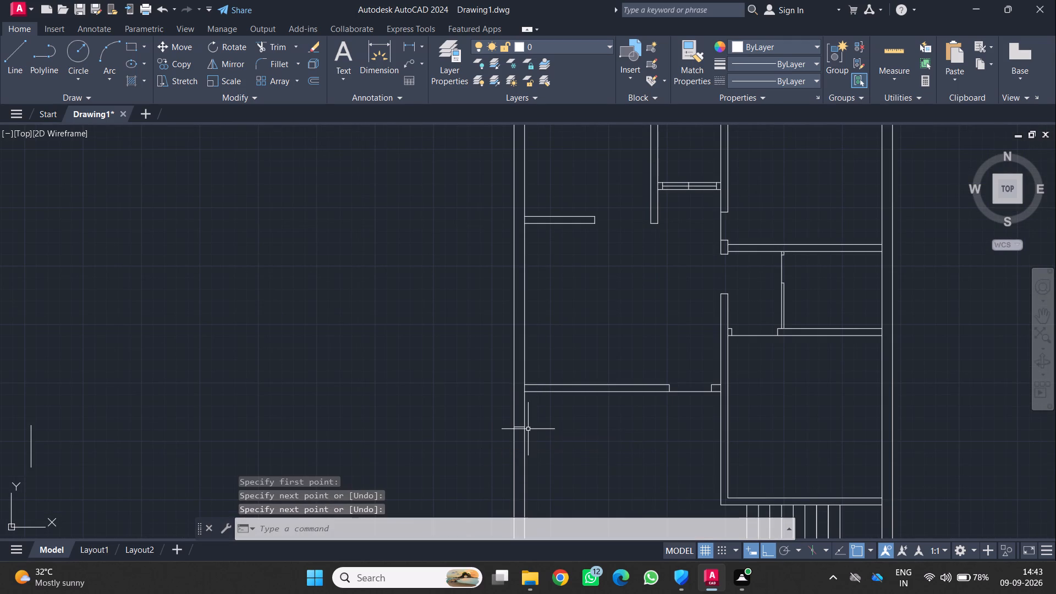
Offset the short line across the left outer wall 5' downward to mark the other end of the window.
scroll(526, 460, up, 2)
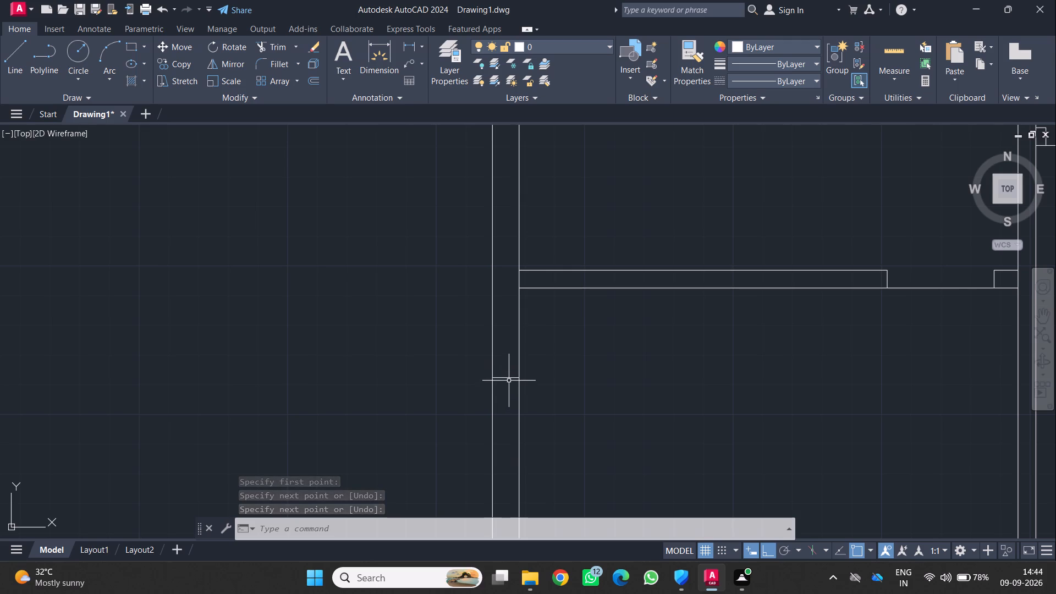
click(511, 380)
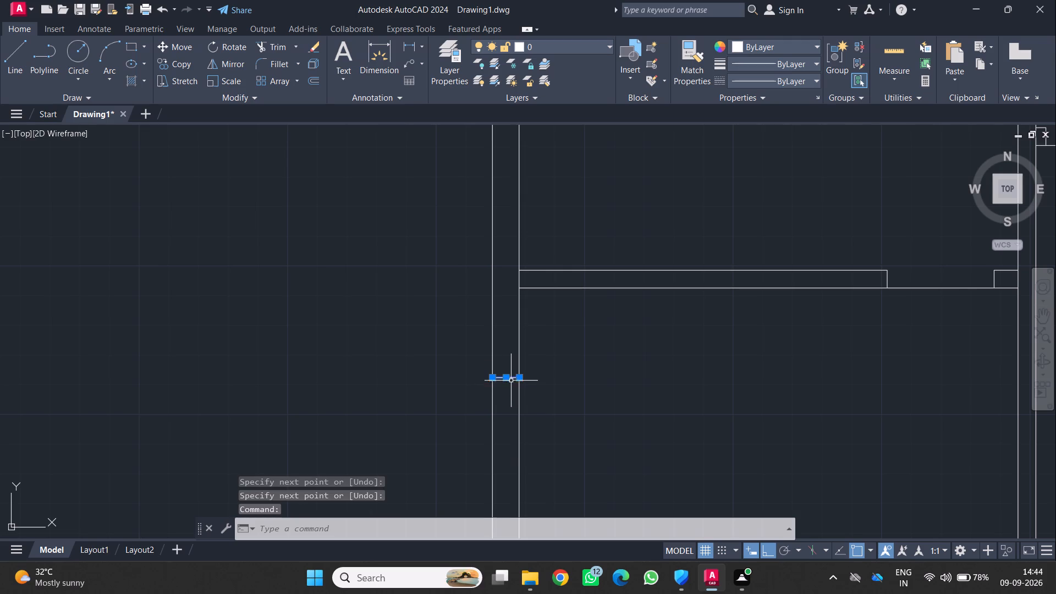
key(o)
key(Return)
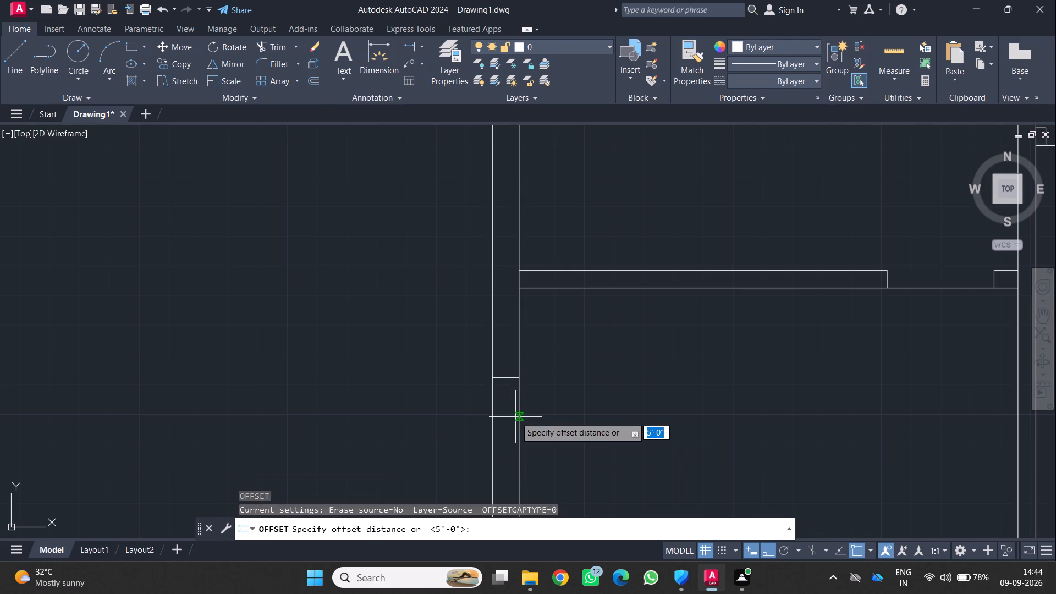
click(503, 380)
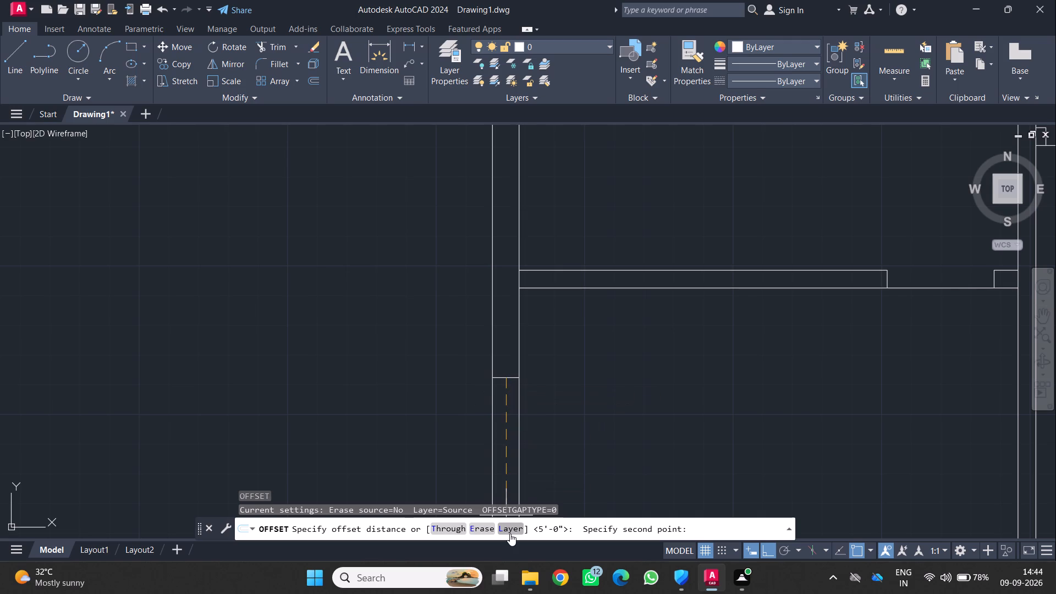
key(5)
key(apostrophe)
key(Return)
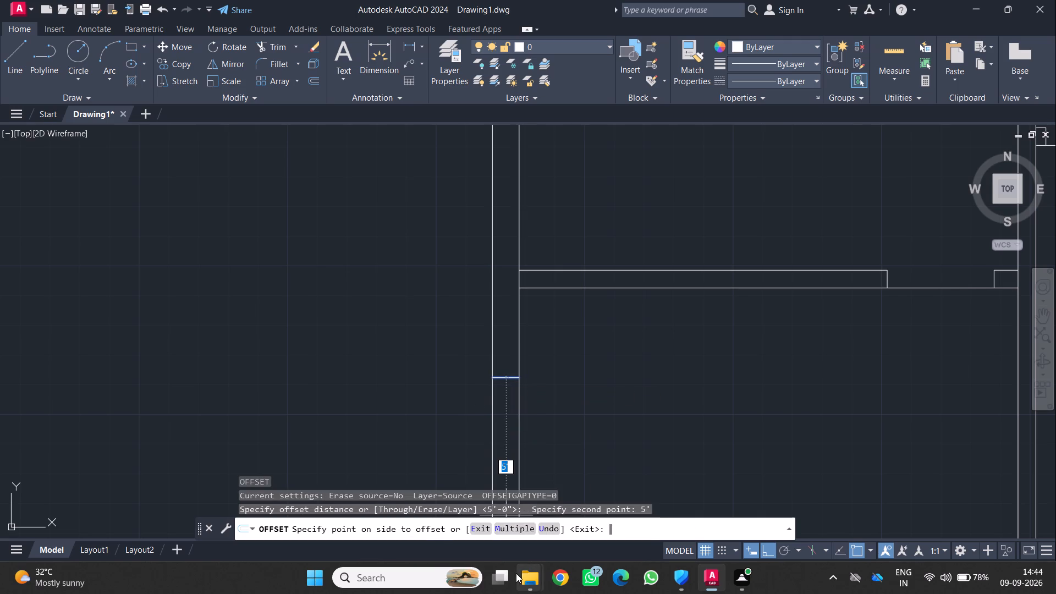
scroll(610, 447, down, 2)
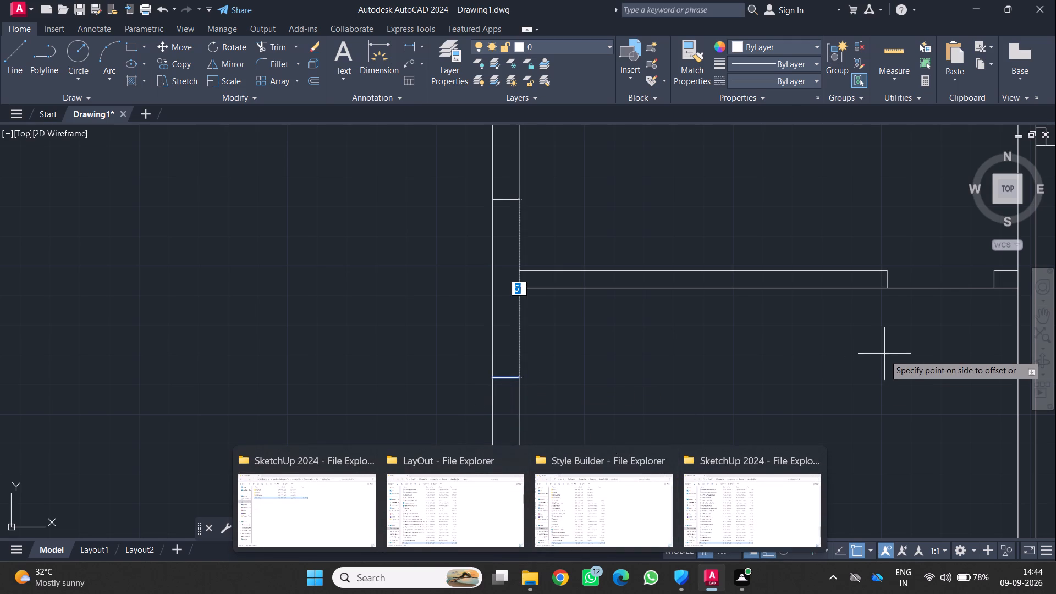
scroll(884, 389, down, 2)
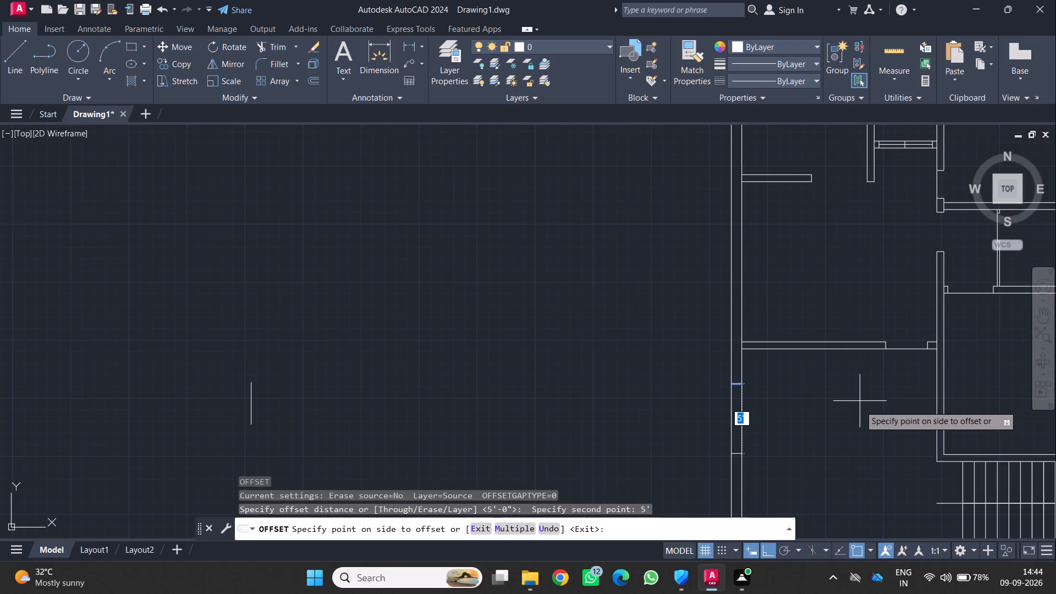
scroll(776, 479, up, 1)
click(776, 479)
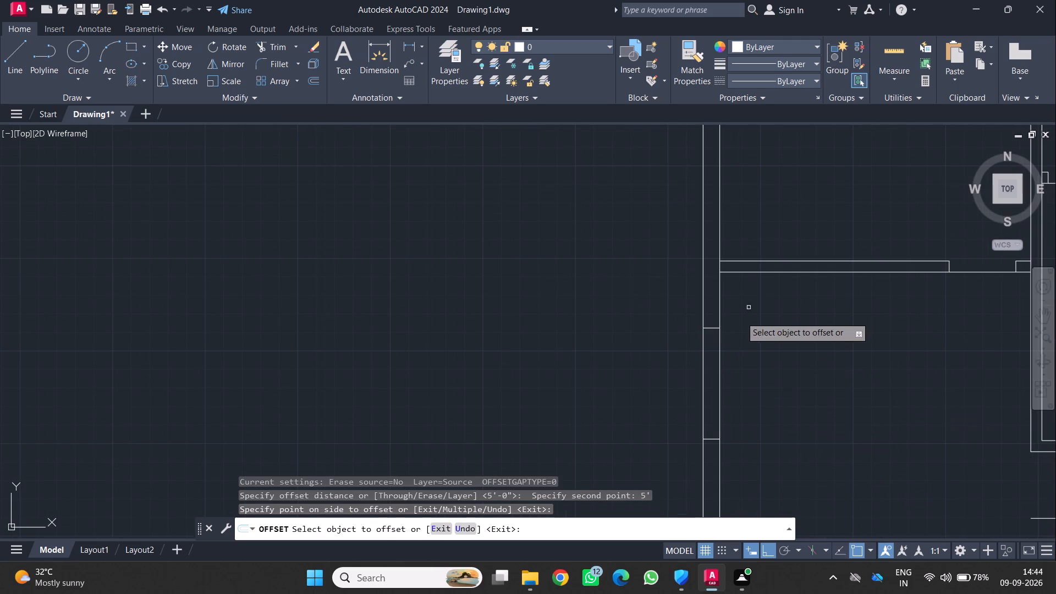
Draw two parallel 5' vertical lines between the two short lines inside the left outer wall, completing the window symbol.
scroll(722, 406, up, 2)
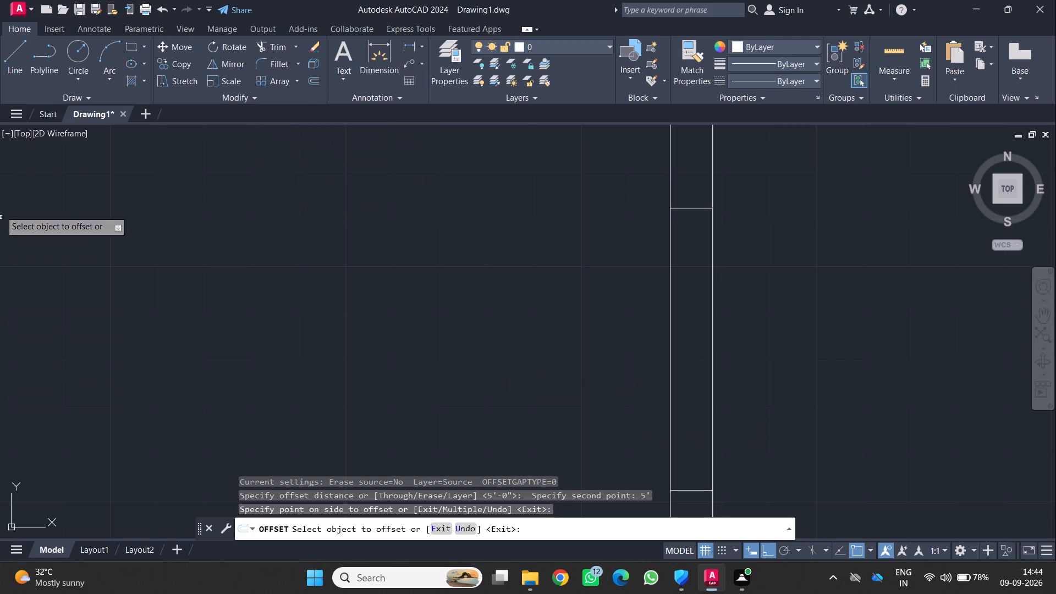
click(11, 48)
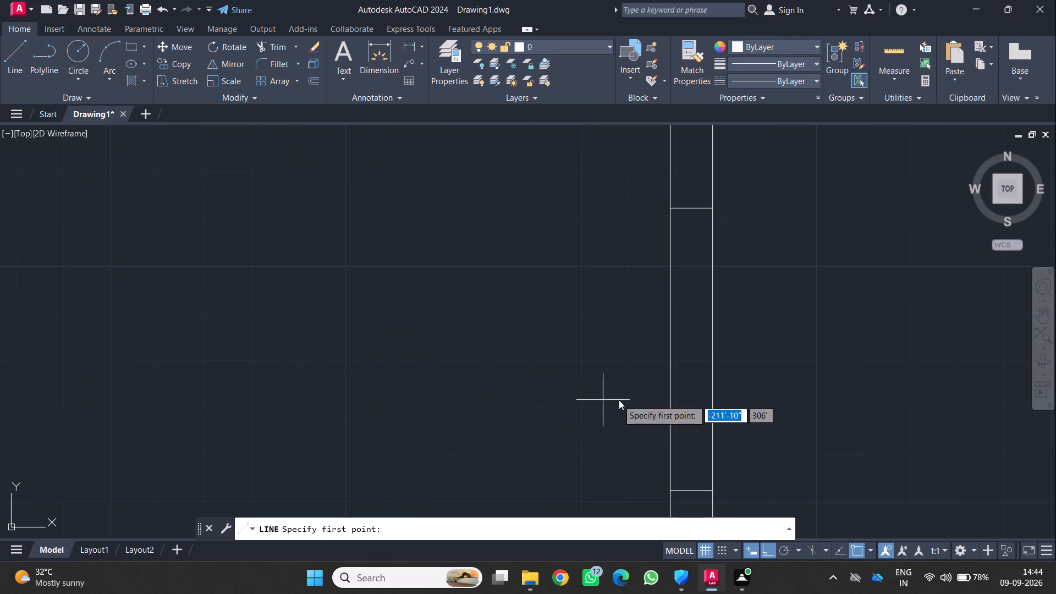
click(684, 493)
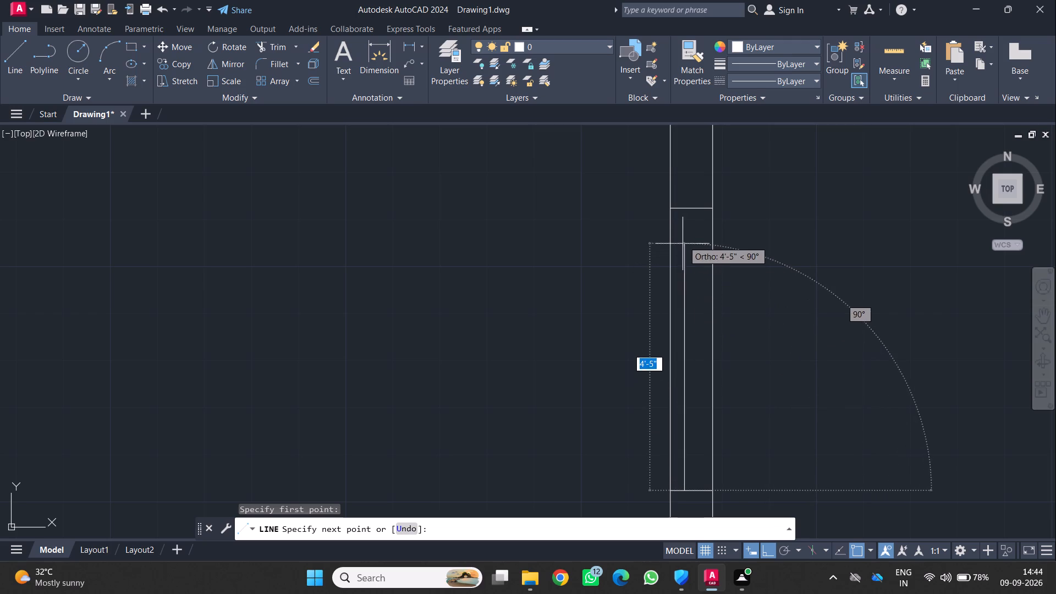
click(685, 211)
key(Return)
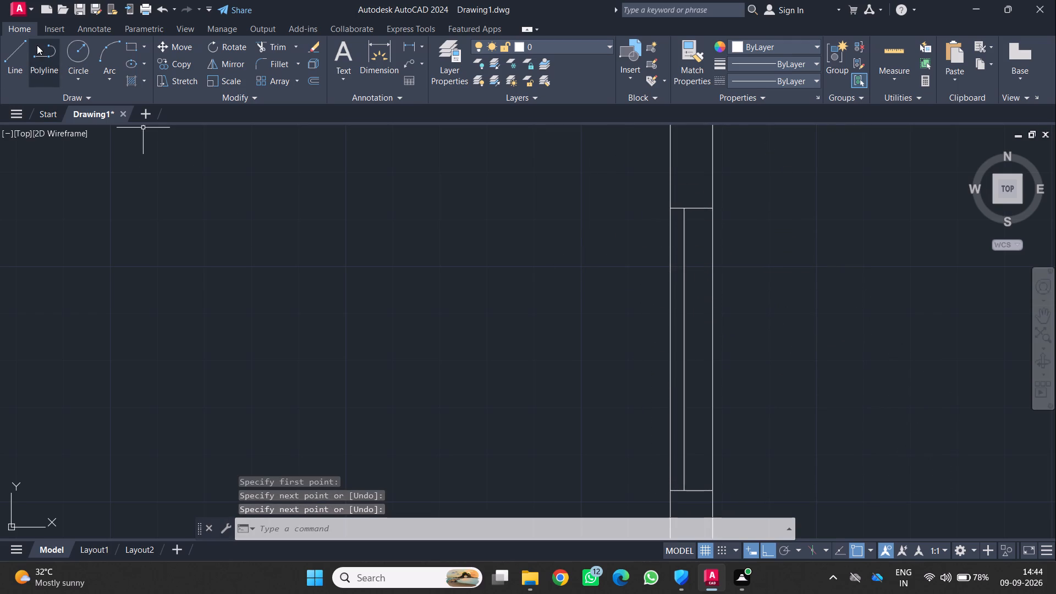
click(23, 45)
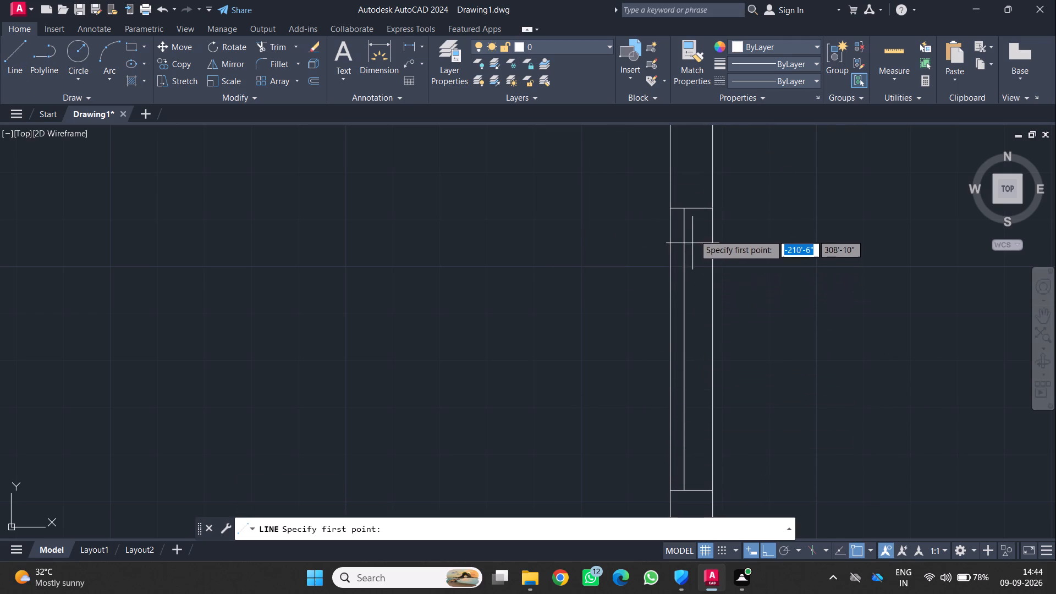
click(699, 208)
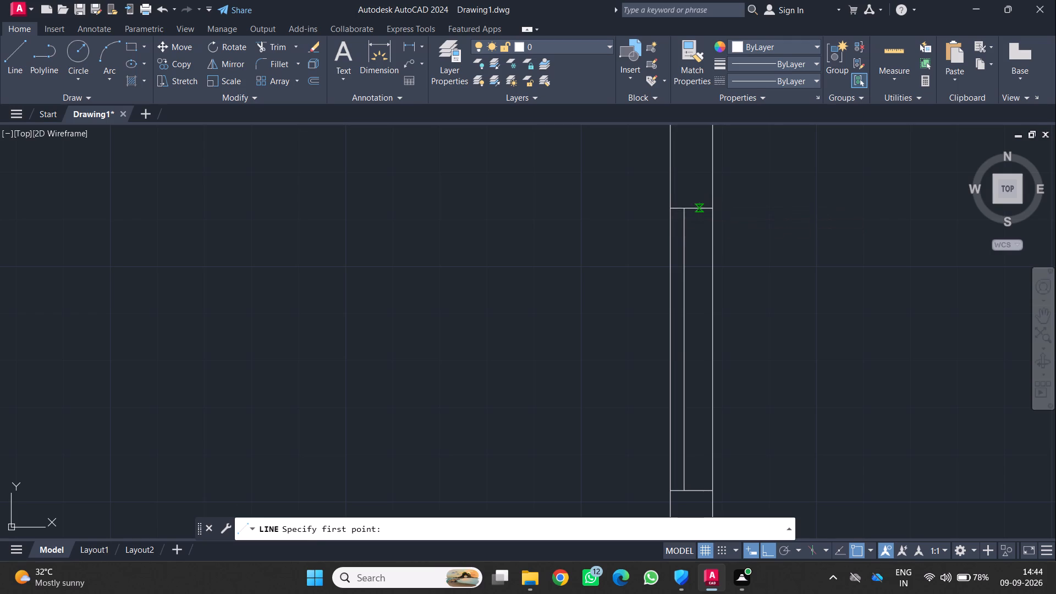
click(701, 491)
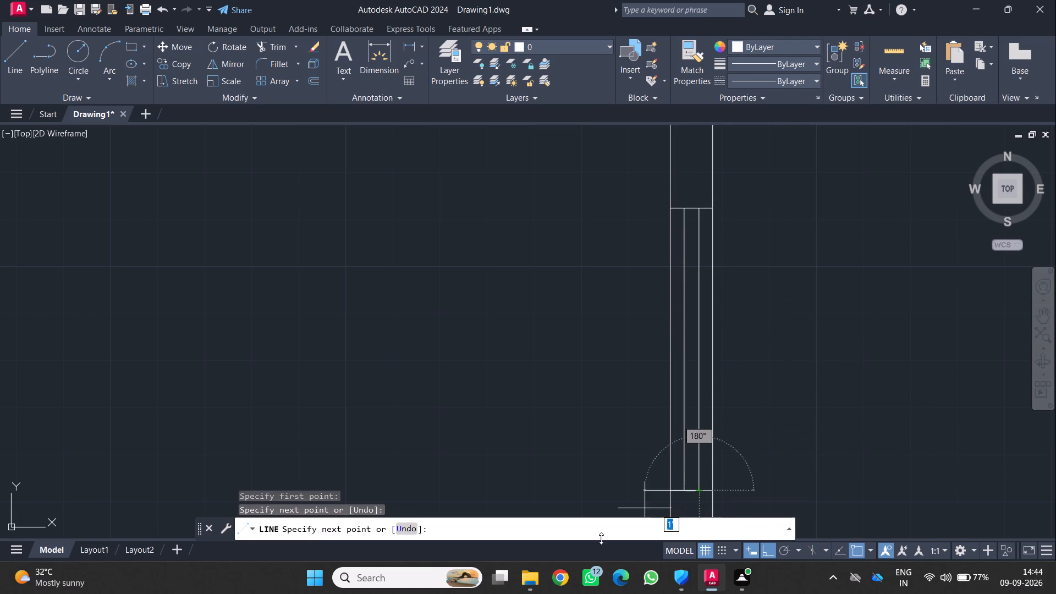
key(Return)
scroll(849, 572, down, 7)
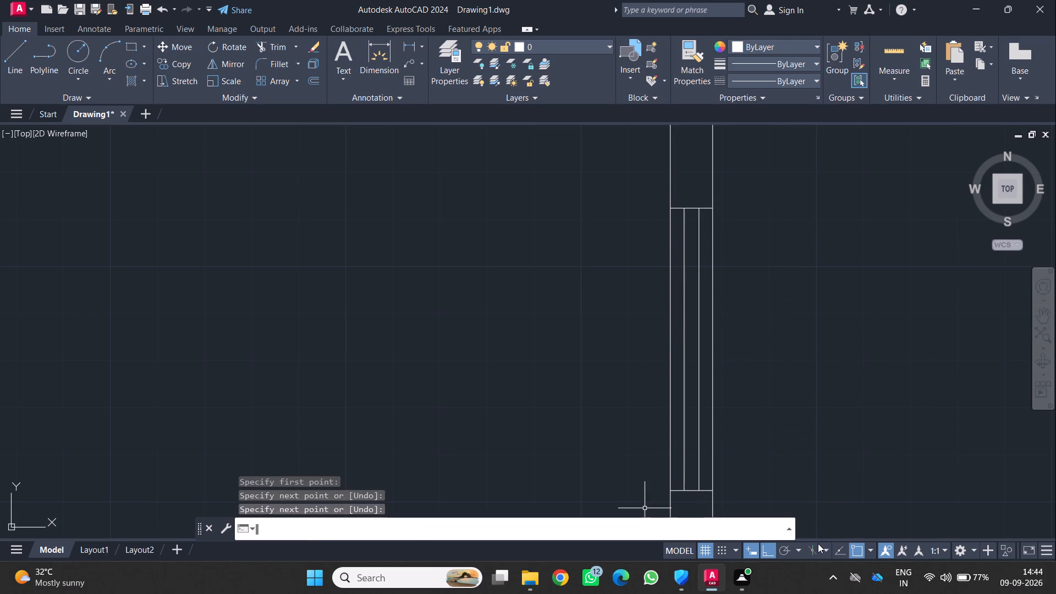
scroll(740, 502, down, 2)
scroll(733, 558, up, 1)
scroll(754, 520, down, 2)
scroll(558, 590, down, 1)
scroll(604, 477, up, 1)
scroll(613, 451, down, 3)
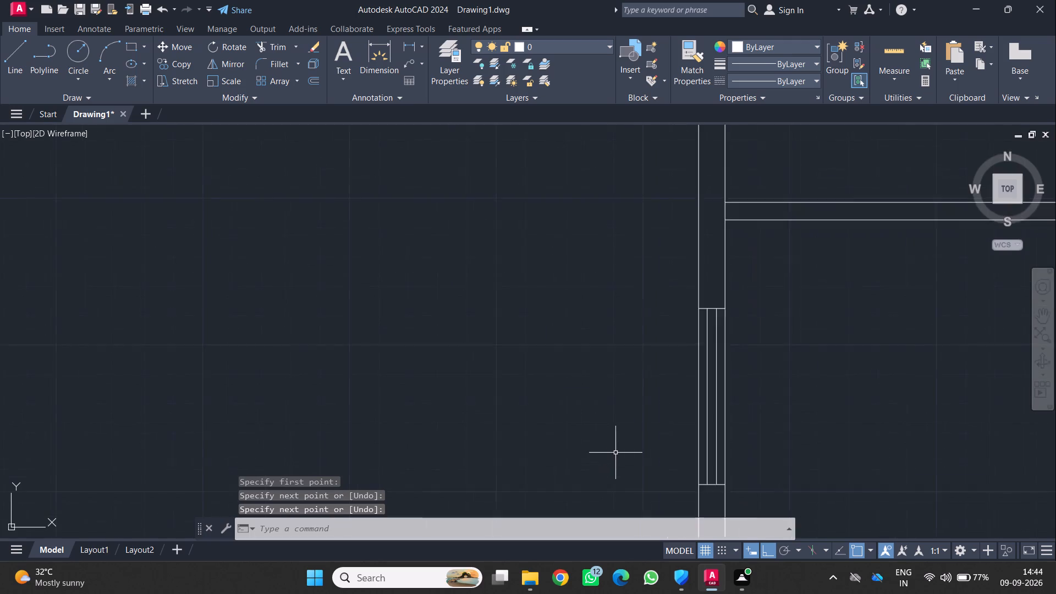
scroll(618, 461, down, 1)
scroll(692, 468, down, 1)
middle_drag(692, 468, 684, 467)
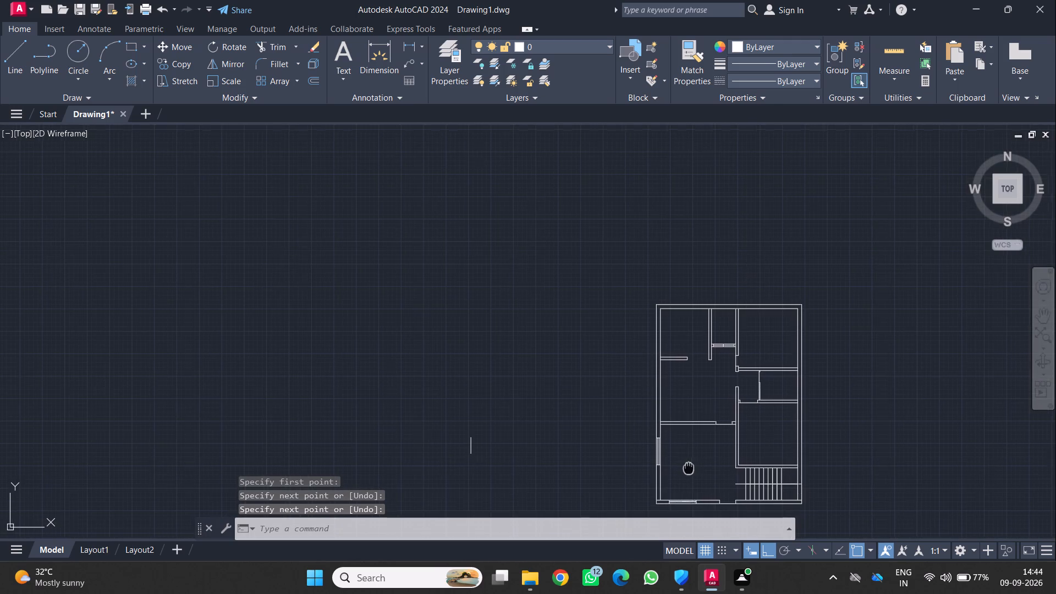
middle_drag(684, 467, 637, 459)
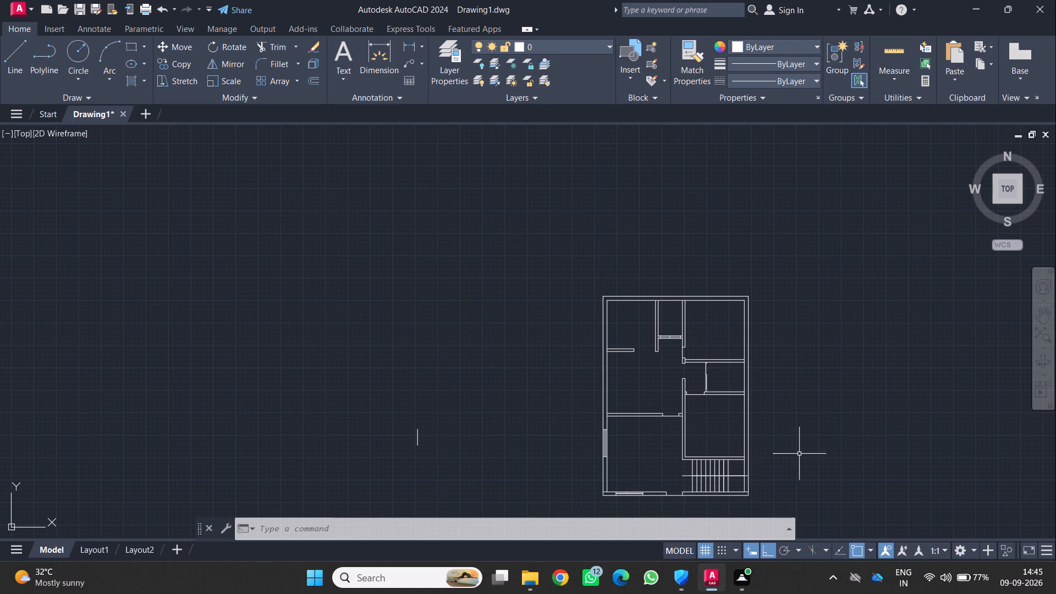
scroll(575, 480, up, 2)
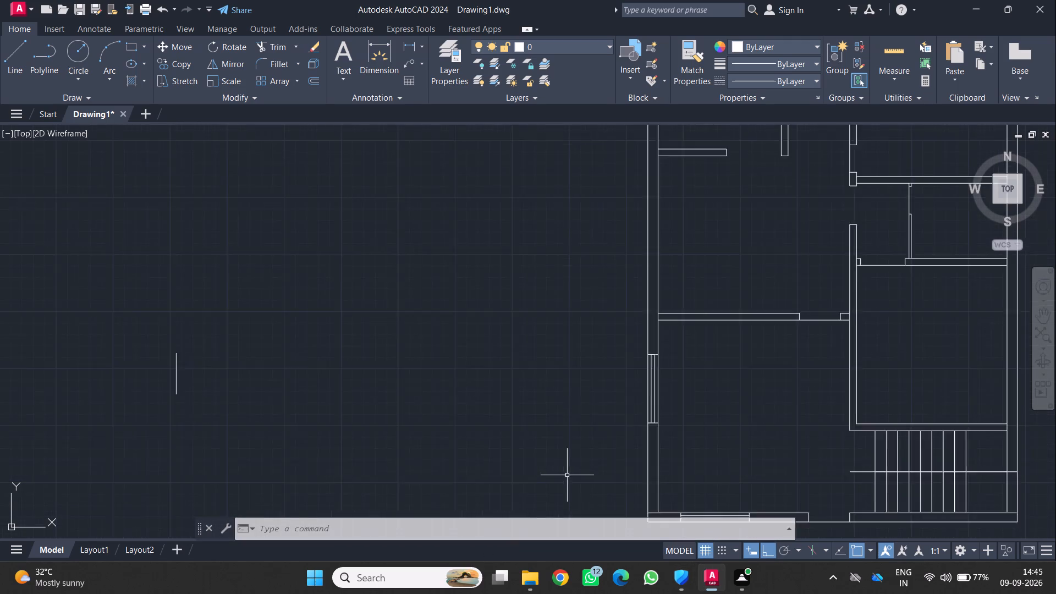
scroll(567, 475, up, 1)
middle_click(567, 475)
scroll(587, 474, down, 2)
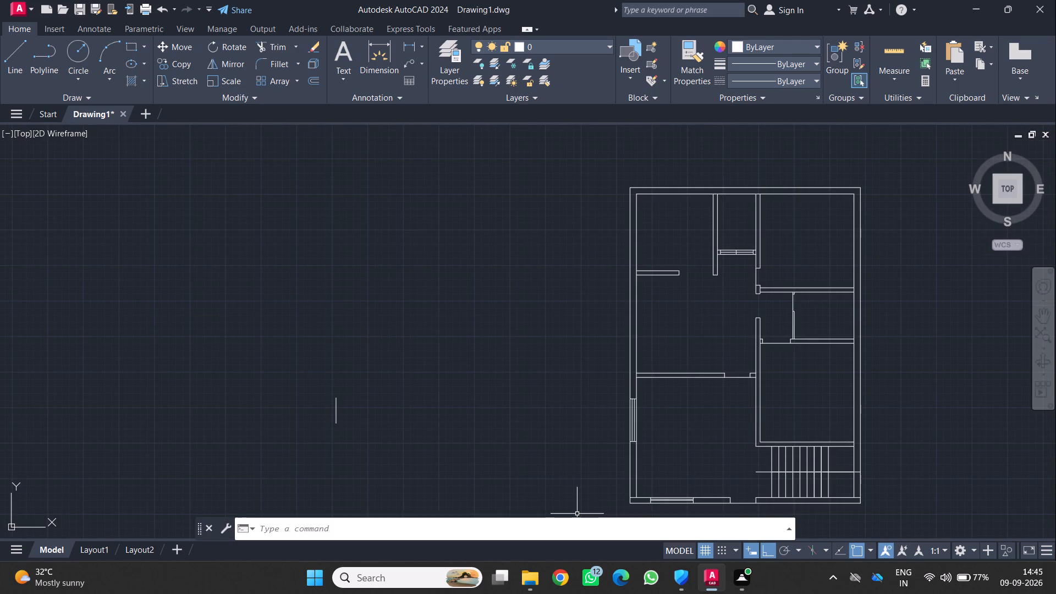
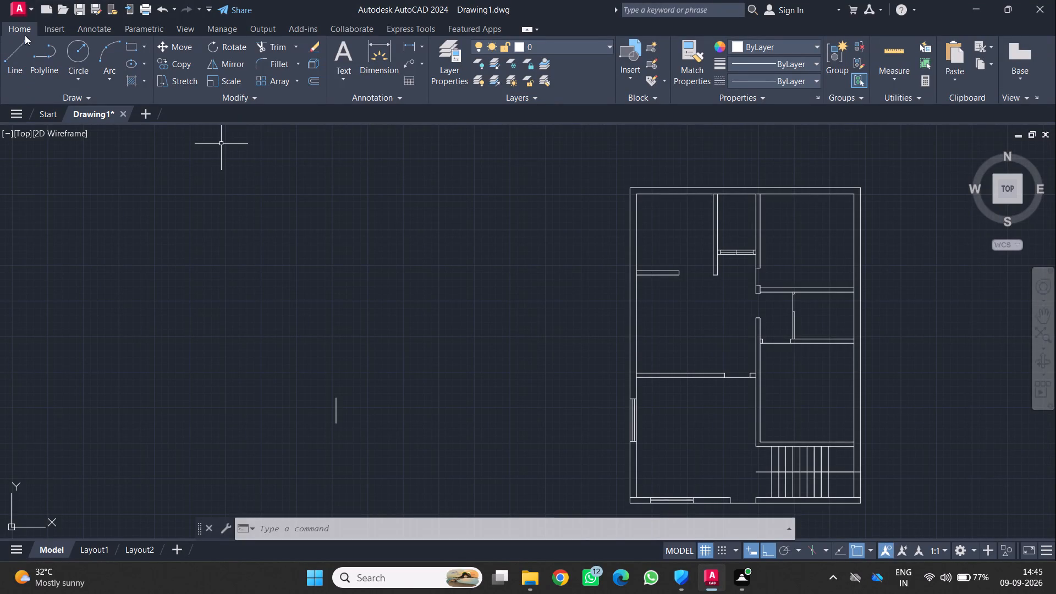
Draw a horizontal line about 9" long across the west exterior wall, just below the short partition stub.
click(16, 51)
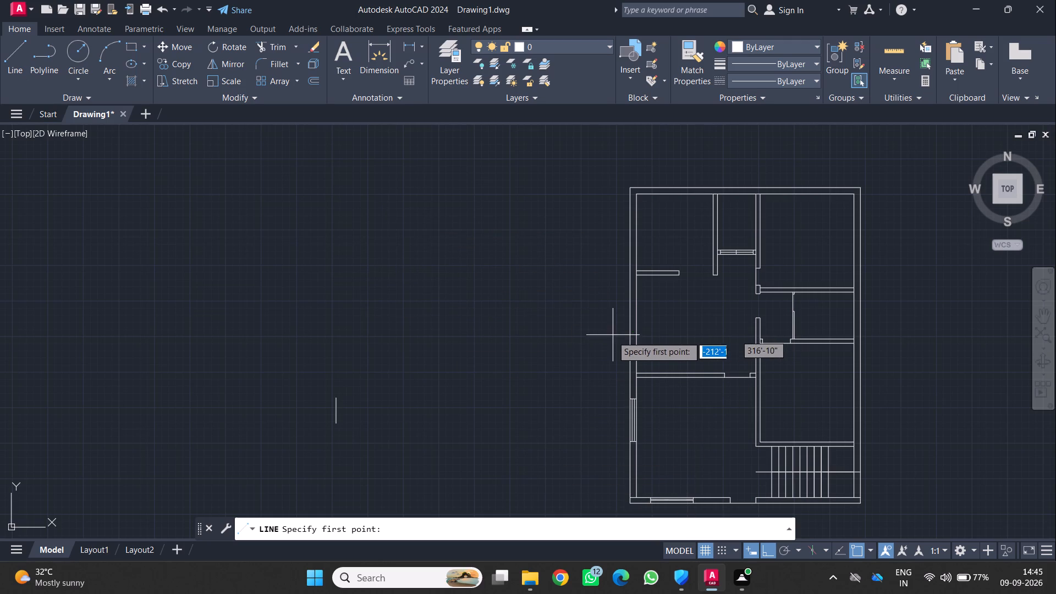
middle_drag(611, 322, 598, 372)
scroll(598, 372, up, 1)
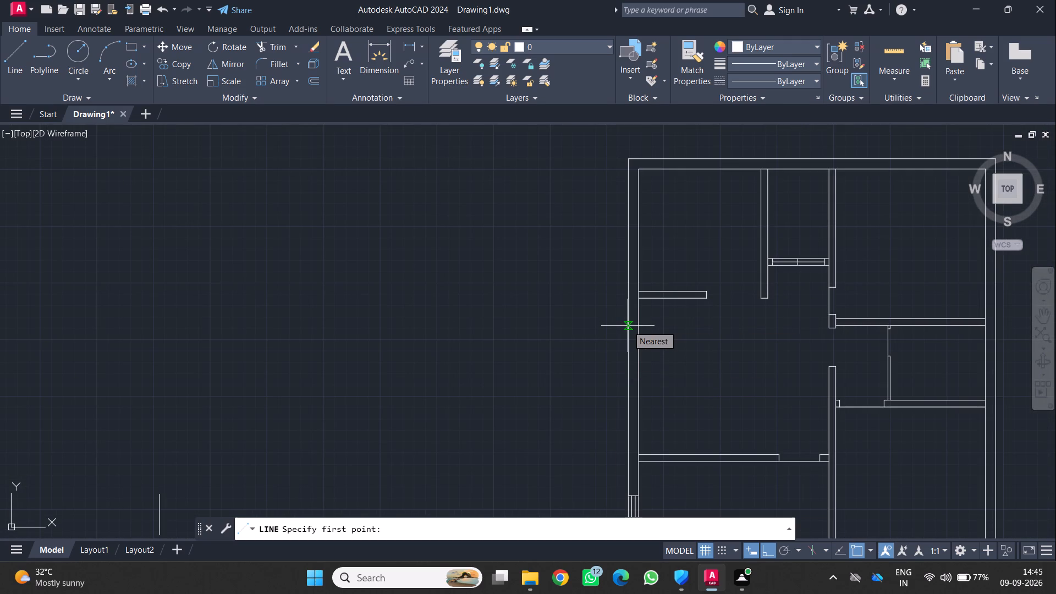
click(628, 326)
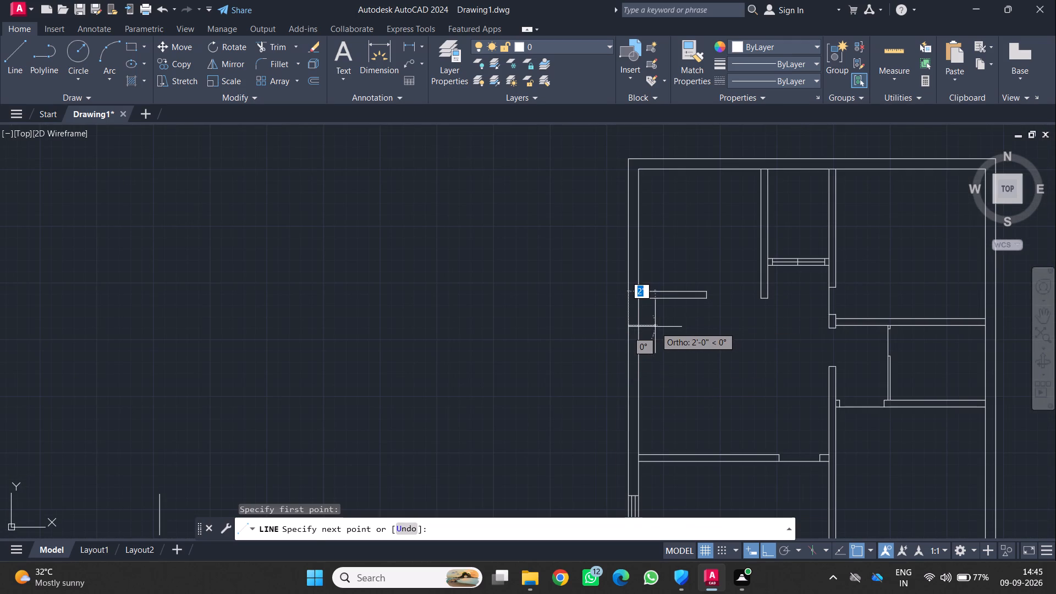
scroll(630, 329, up, 2)
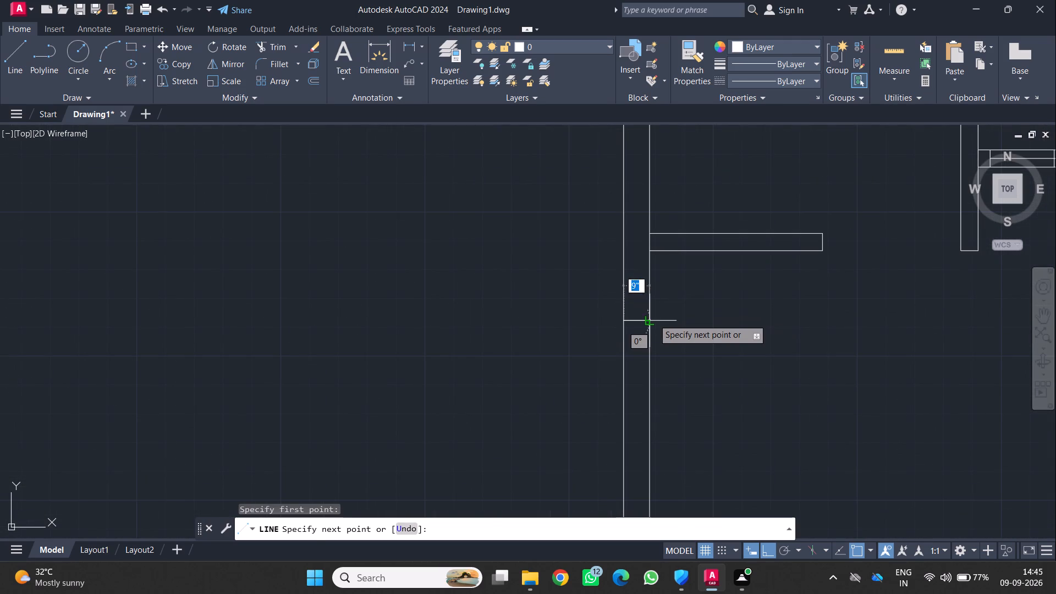
click(653, 319)
key(Return)
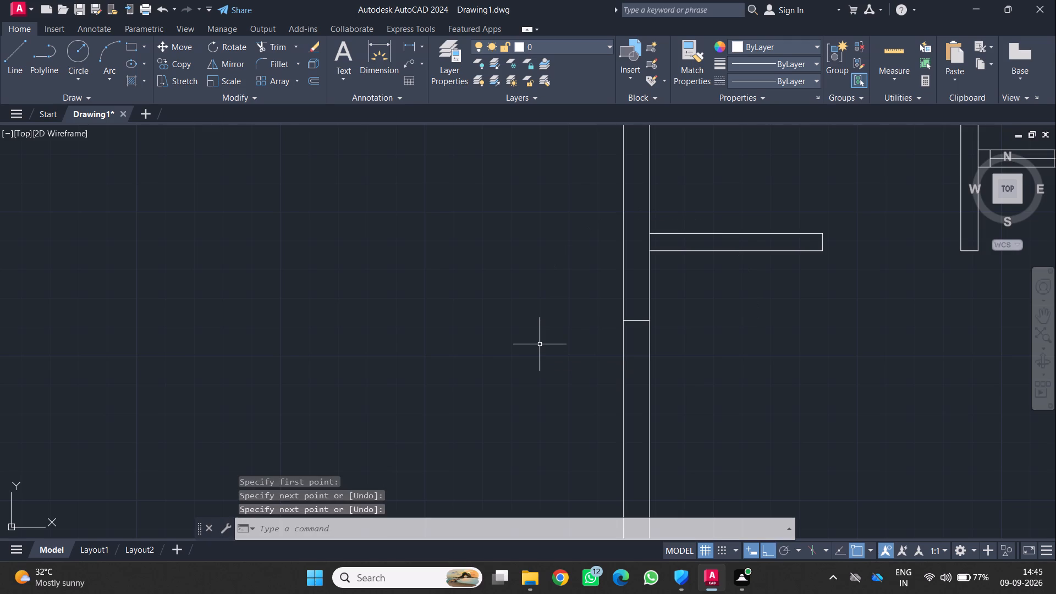
Offset the new line across the west wall 5' downward to mark the other end of the window.
scroll(650, 315, up, 3)
scroll(610, 343, down, 1)
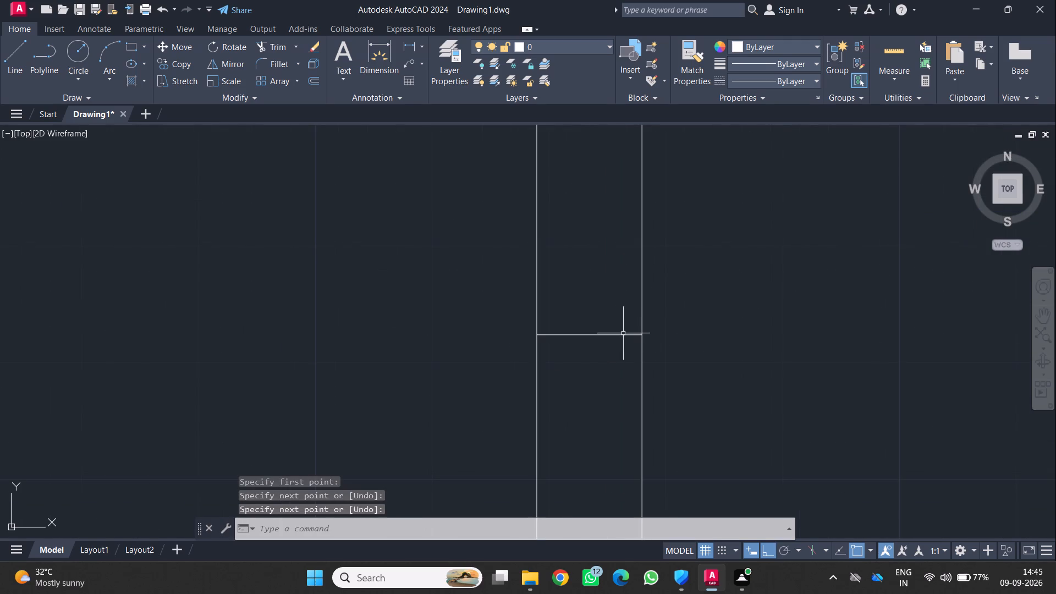
click(589, 338)
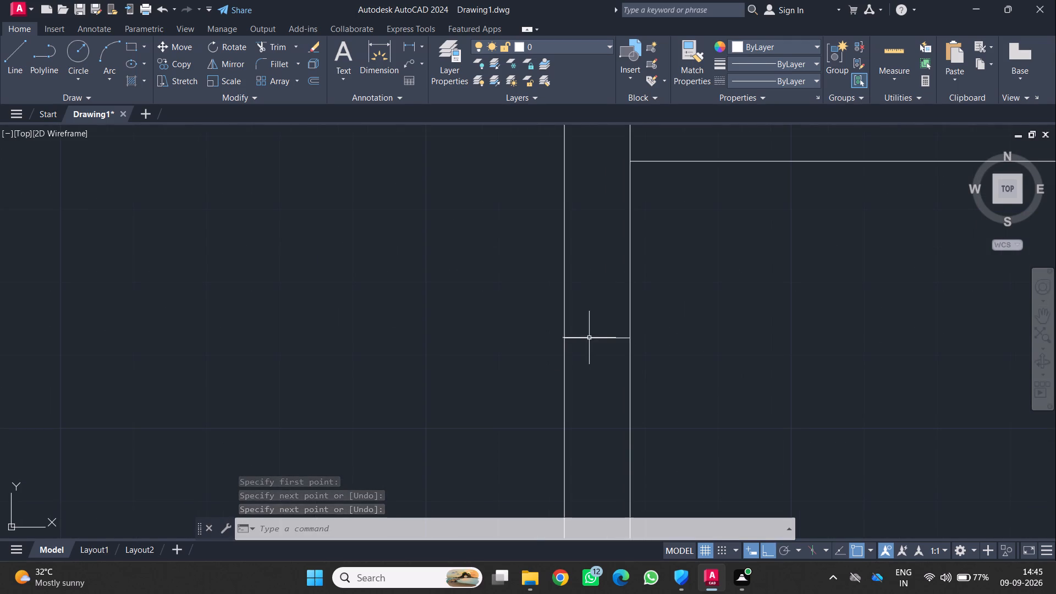
click(584, 338)
key(o)
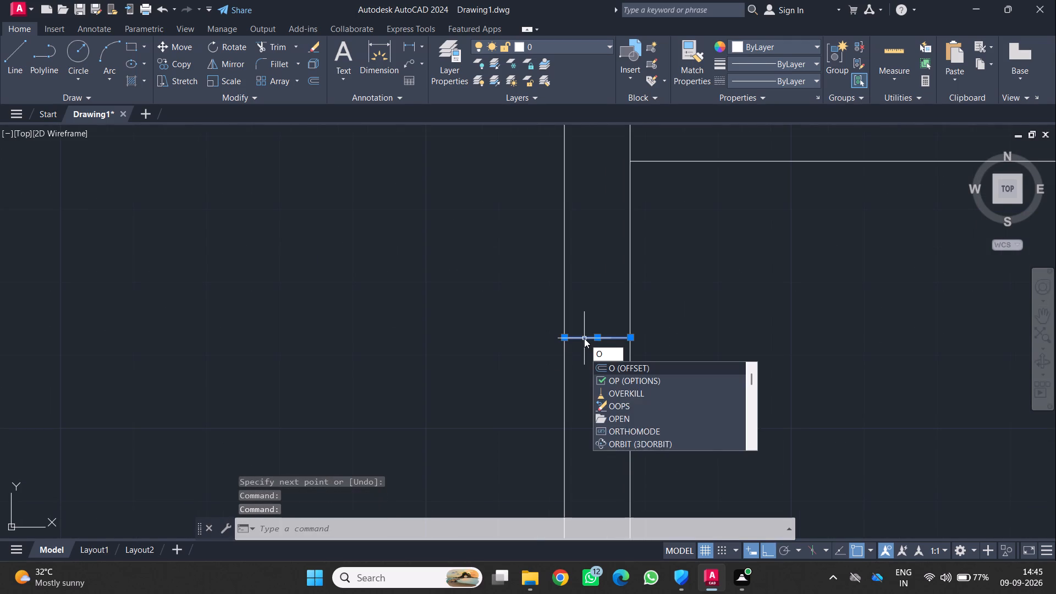
key(Return)
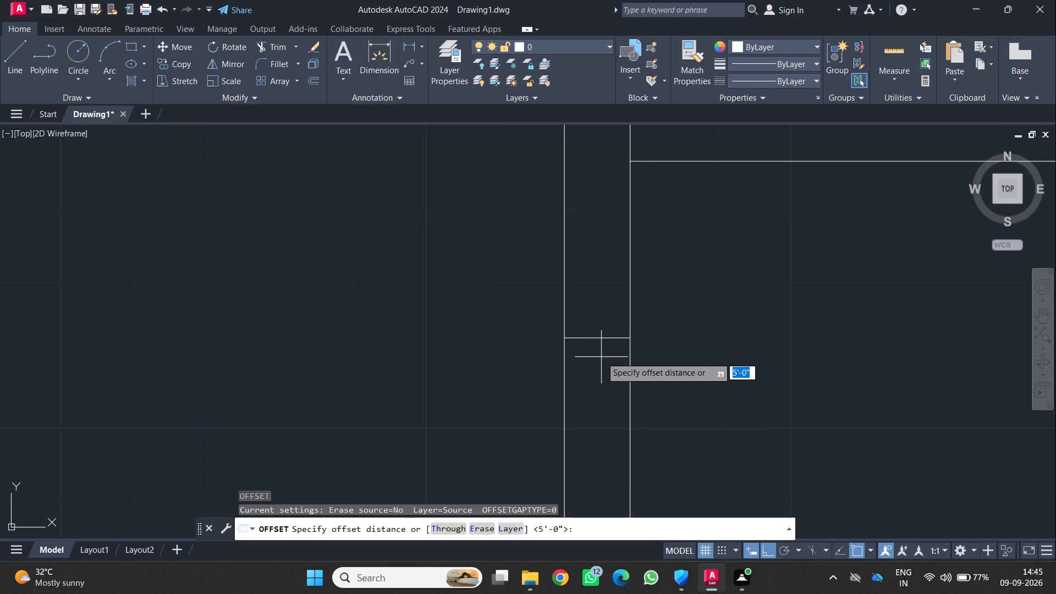
click(596, 333)
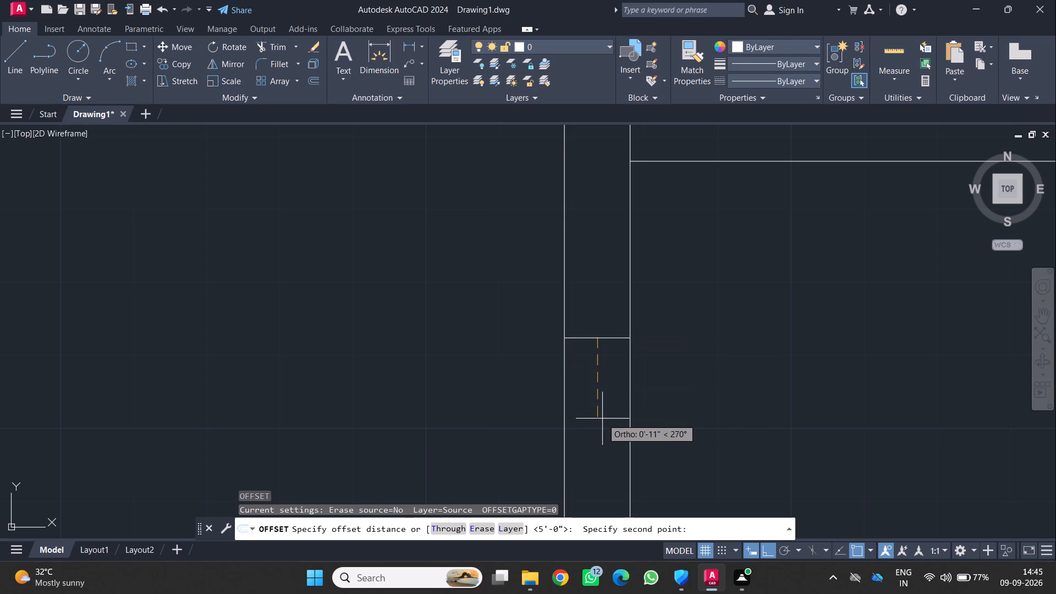
key(5)
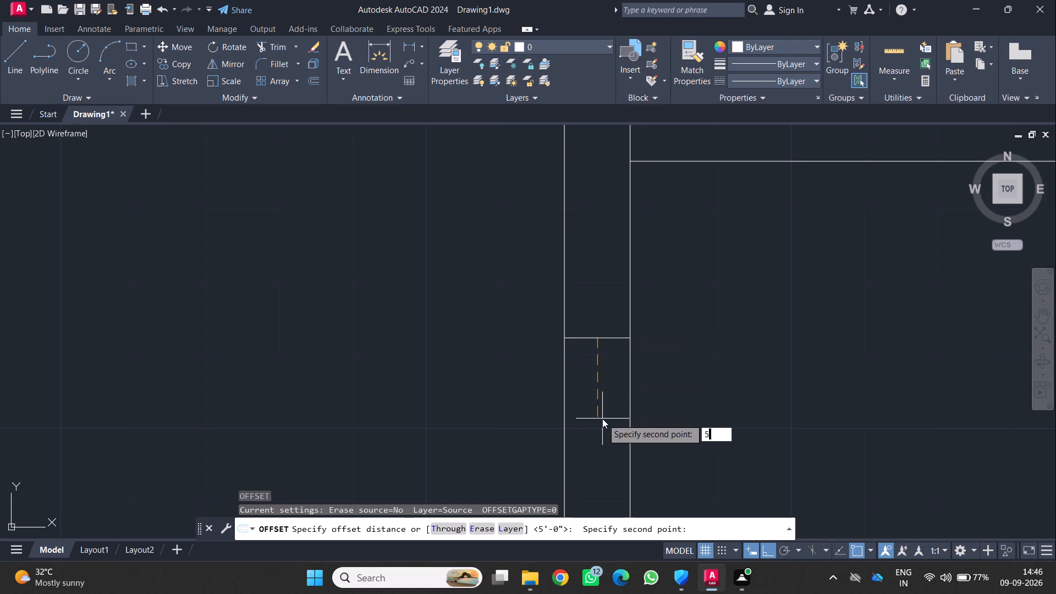
key(apostrophe)
key(Return)
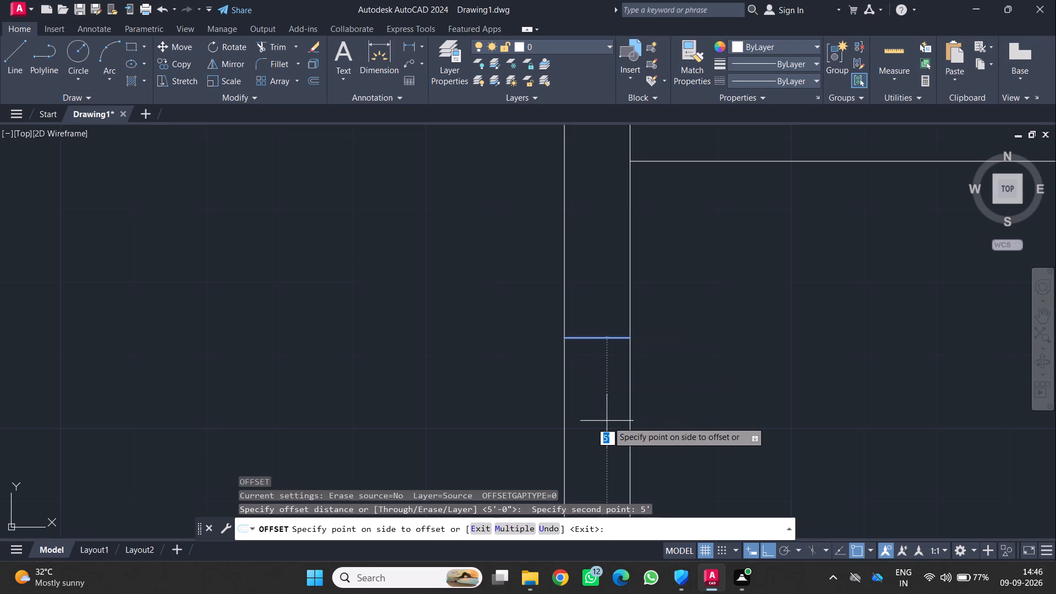
scroll(608, 421, down, 3)
scroll(606, 448, up, 4)
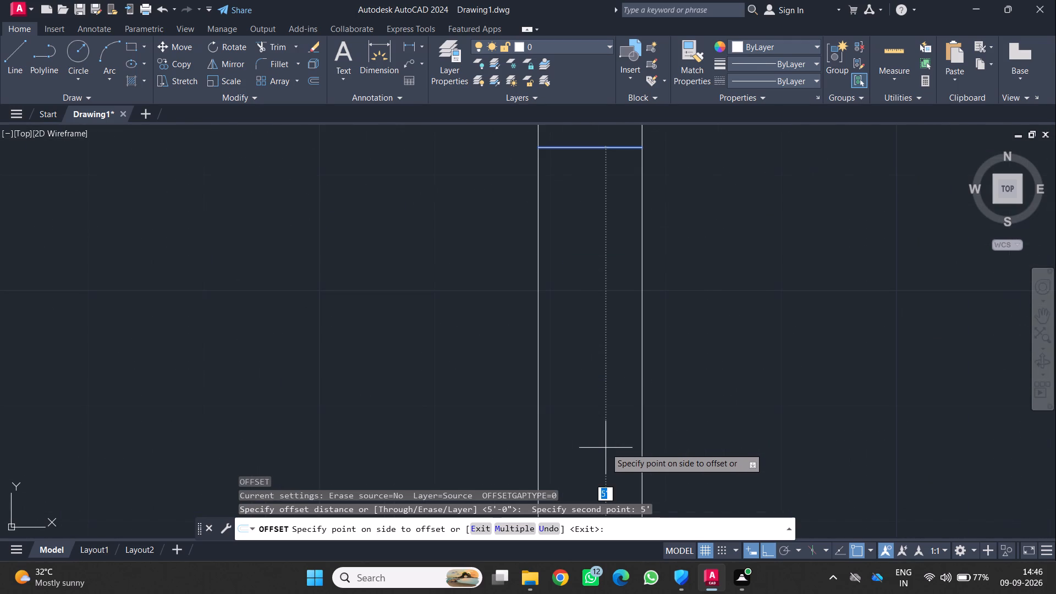
scroll(546, 405, down, 2)
middle_drag(556, 397, 559, 163)
scroll(553, 192, down, 1)
click(565, 216)
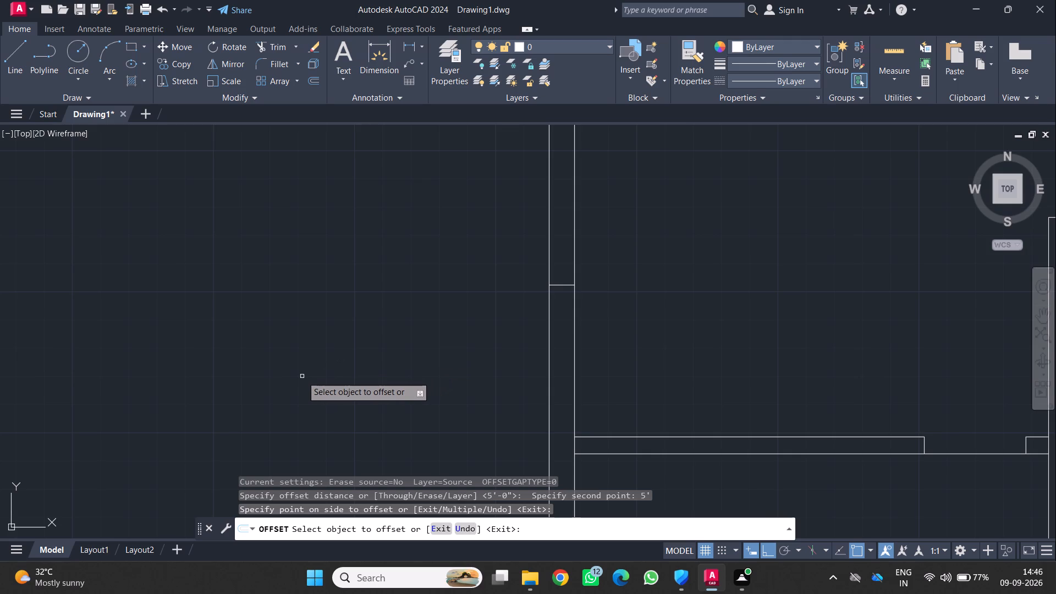
Draw a vertical line inside the west wall between the two window end lines, nearer the wall's outer face.
scroll(291, 378, down, 2)
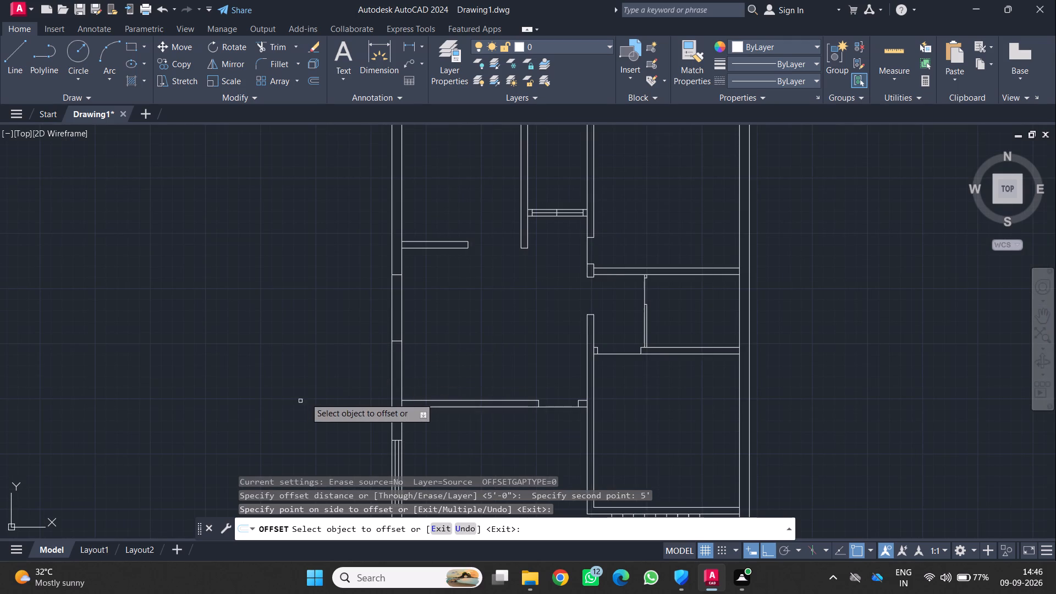
click(15, 50)
scroll(403, 282, up, 2)
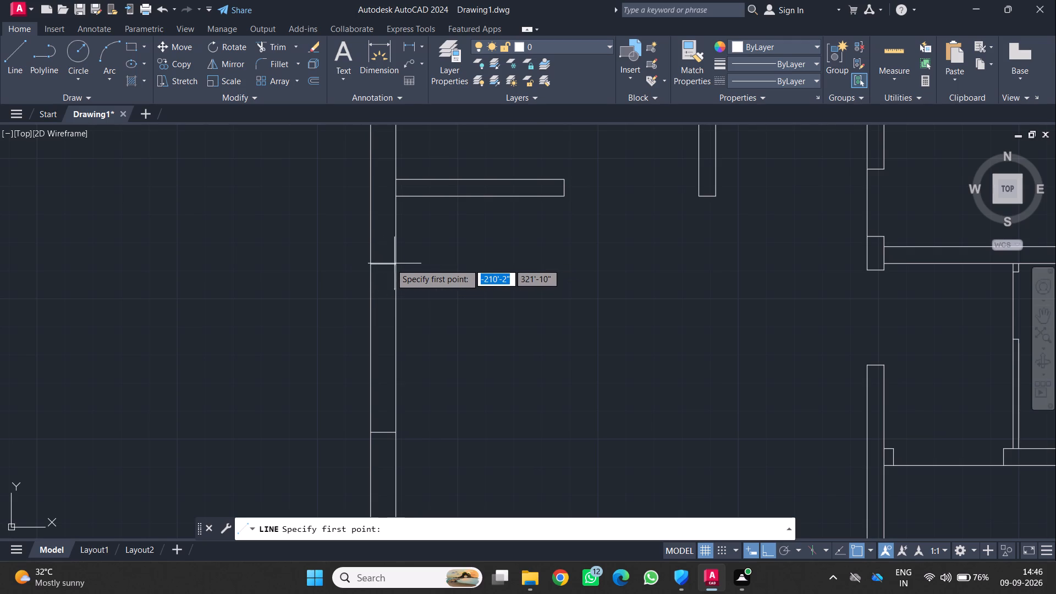
scroll(366, 264, up, 2)
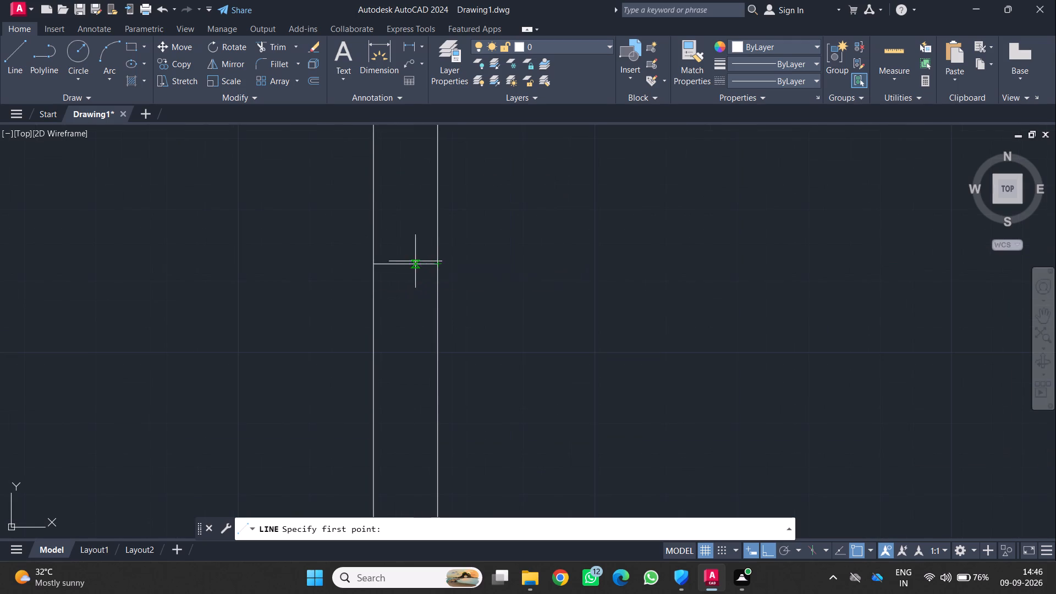
click(393, 262)
scroll(392, 433, down, 2)
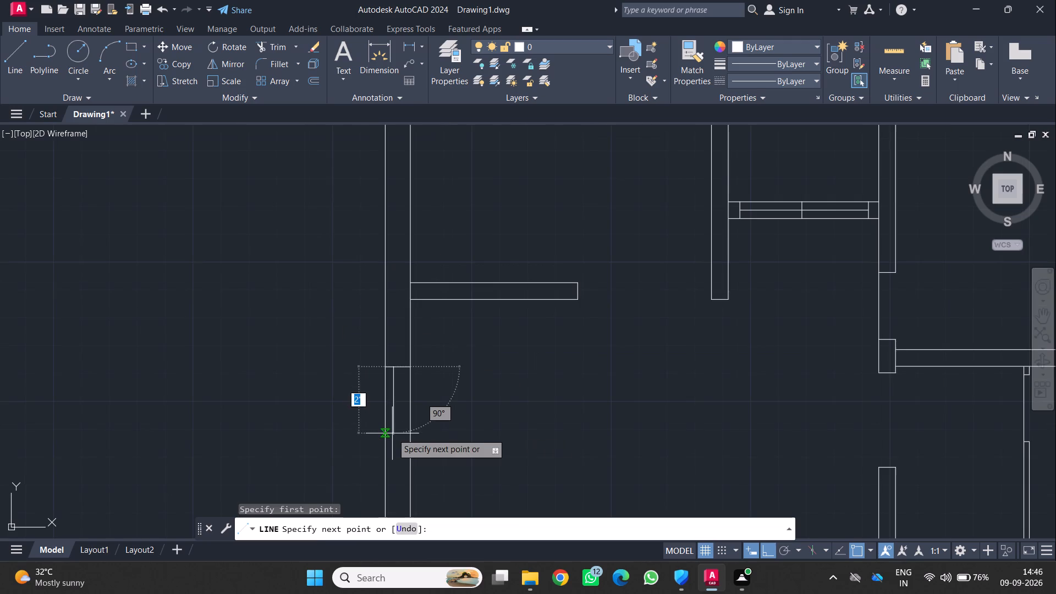
scroll(390, 431, down, 2)
middle_drag(388, 428, 391, 305)
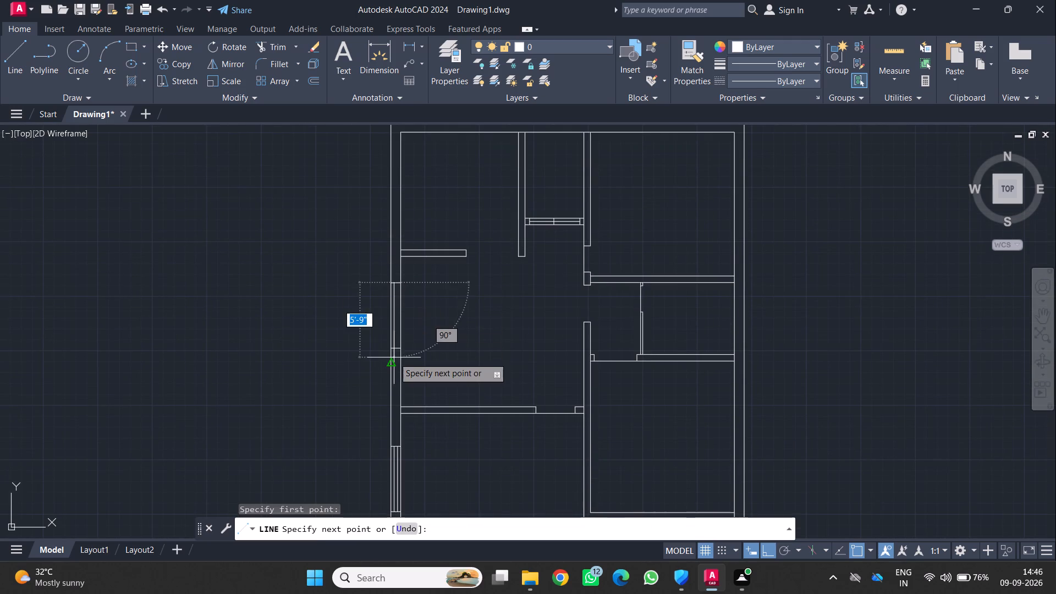
scroll(394, 345, up, 2)
click(389, 359)
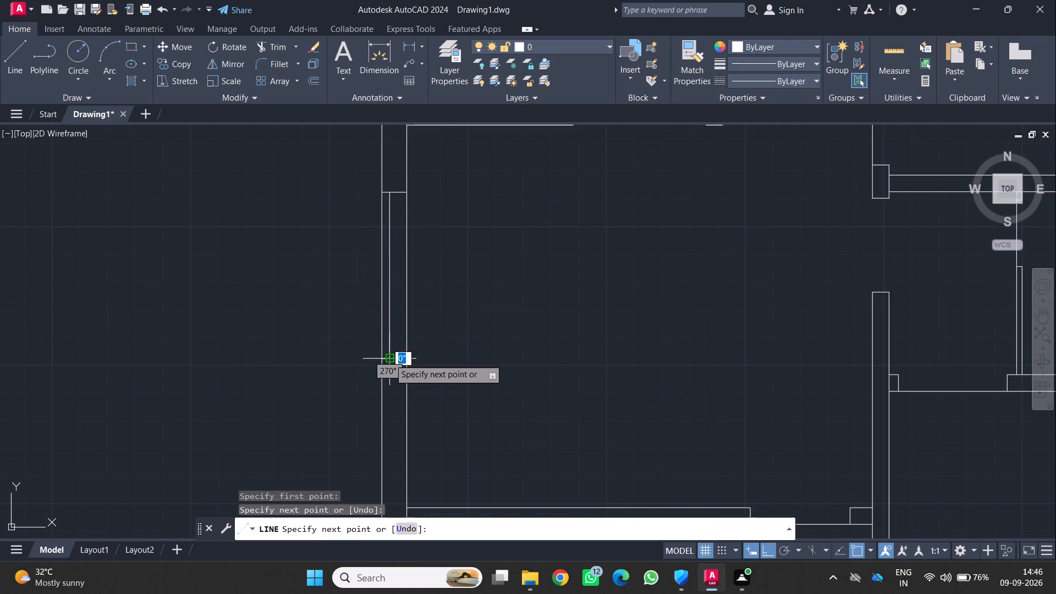
key(Return)
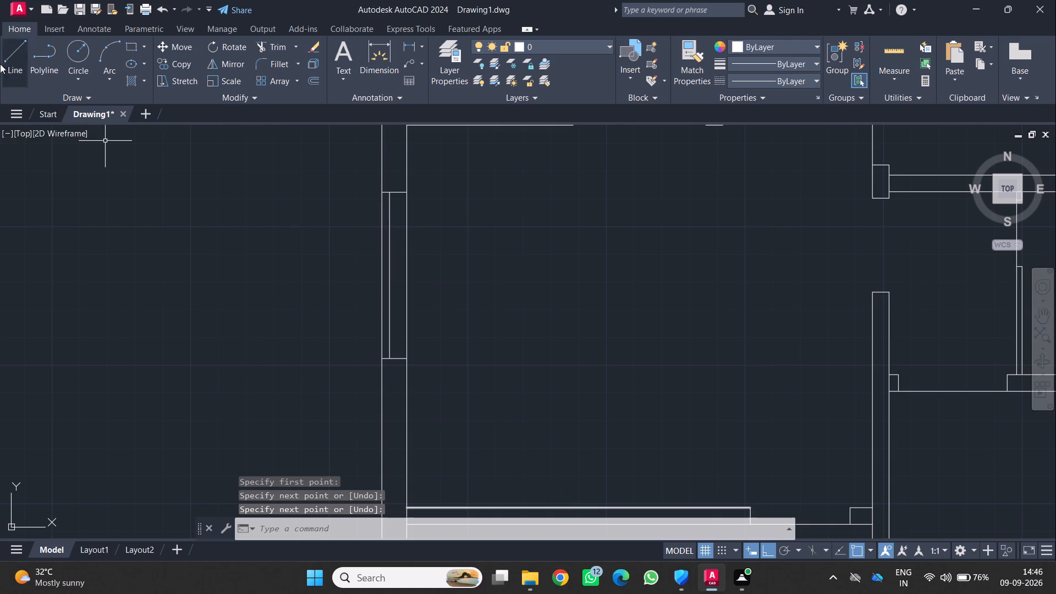
Draw a second vertical line between the window end lines, parallel to the first and nearer the wall's inner face.
click(23, 53)
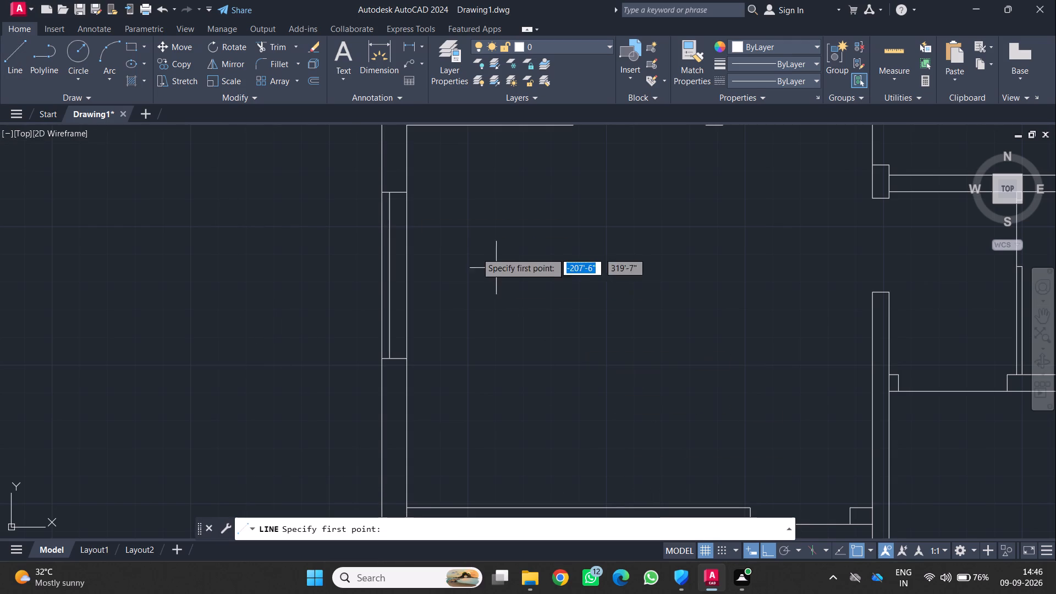
click(399, 193)
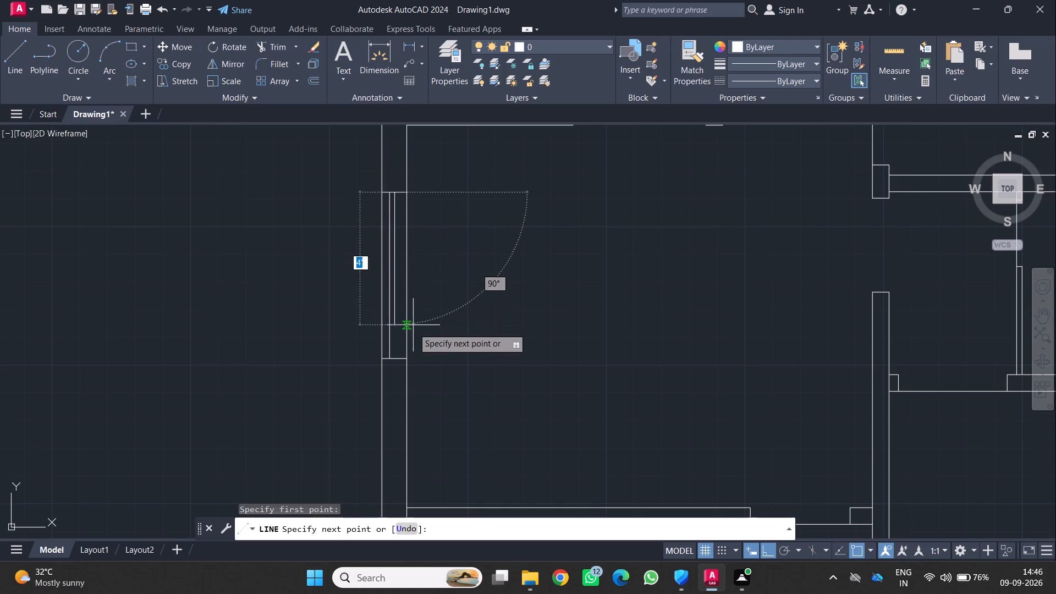
click(398, 359)
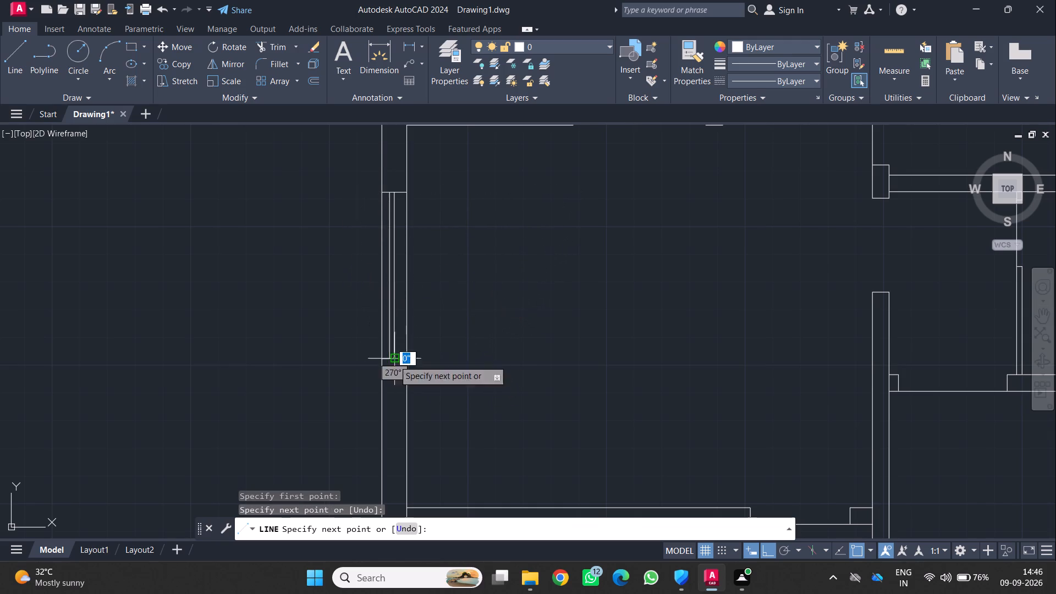
key(Return)
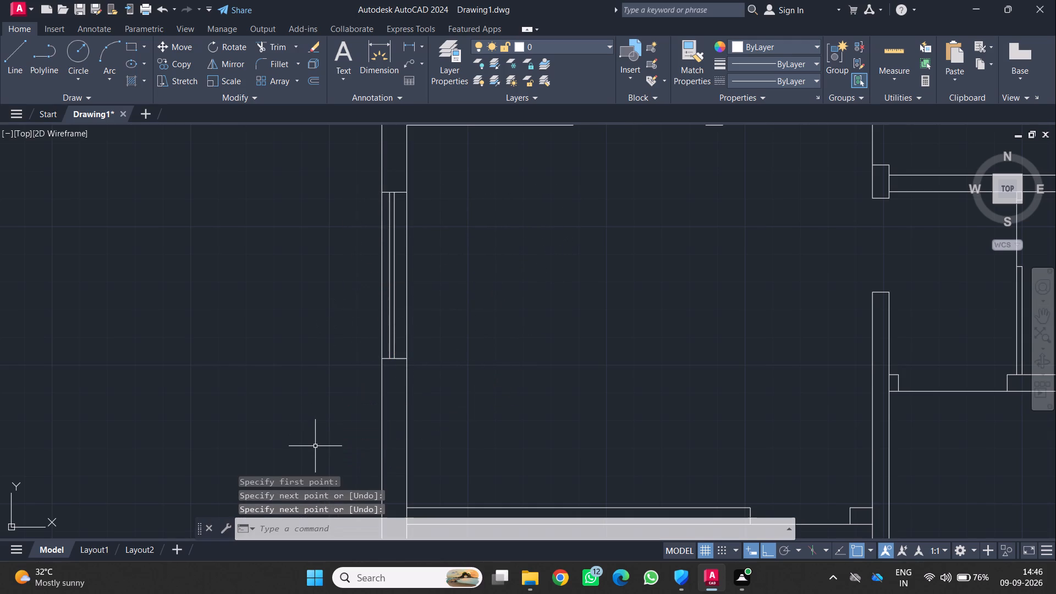
Draw a horizontal line about 9" long across the west exterior wall, just below the building's northwest corner.
scroll(430, 511, down, 1)
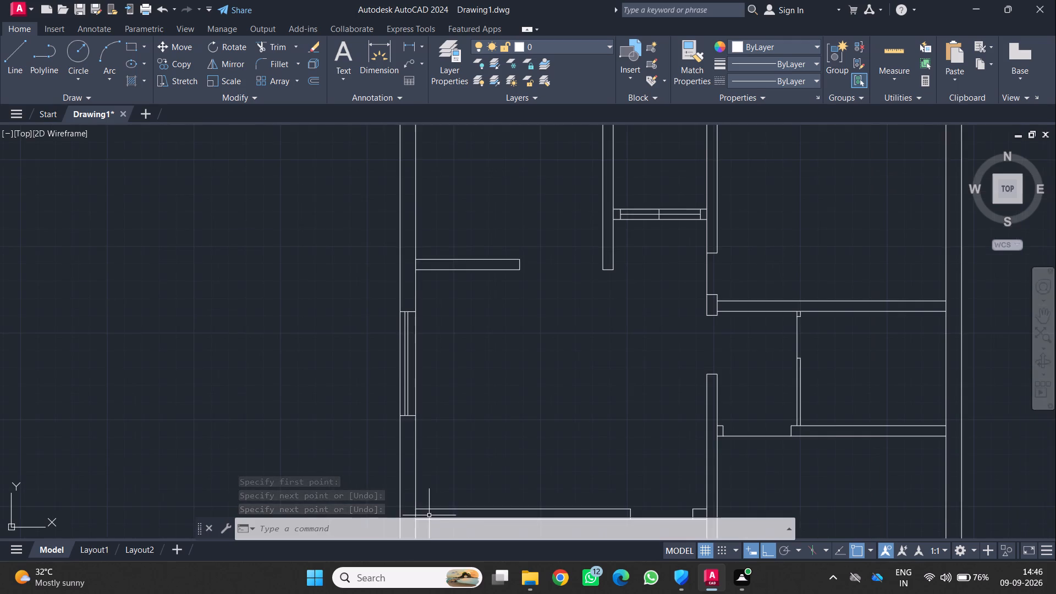
scroll(430, 507, down, 1)
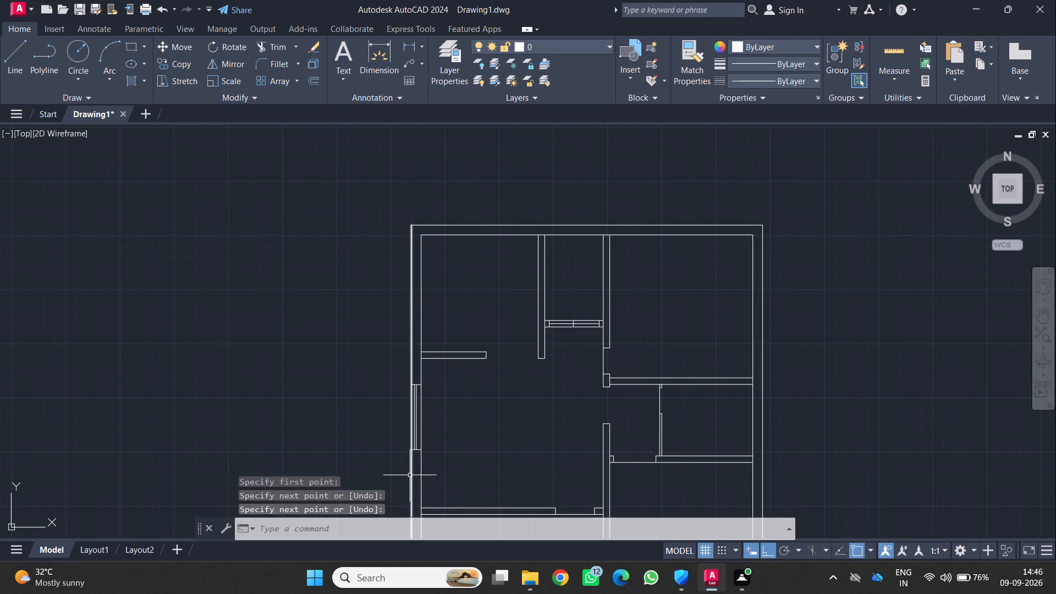
scroll(410, 281, up, 2)
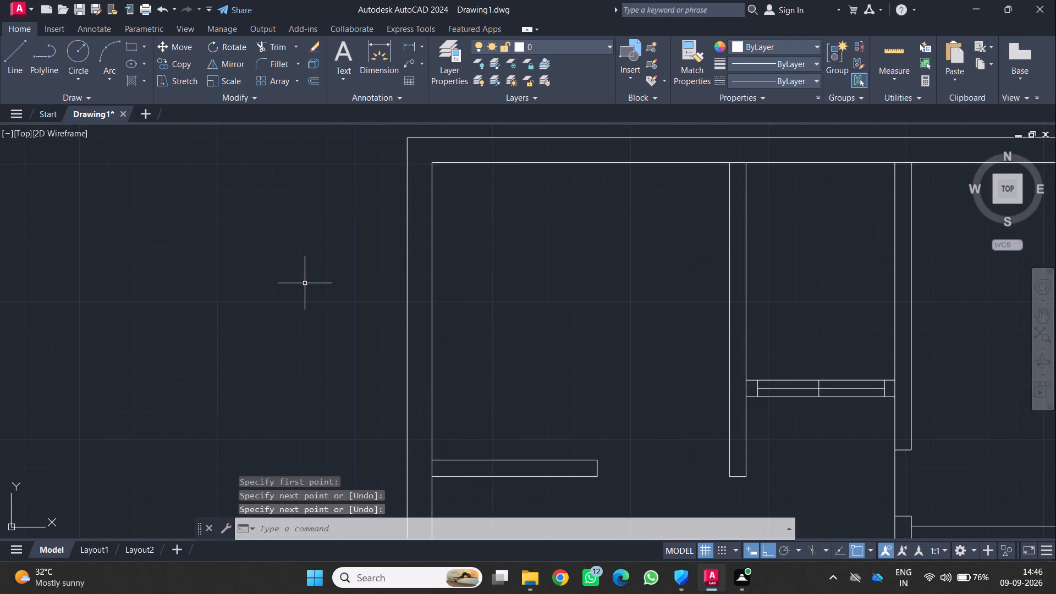
scroll(386, 266, up, 2)
scroll(406, 224, down, 3)
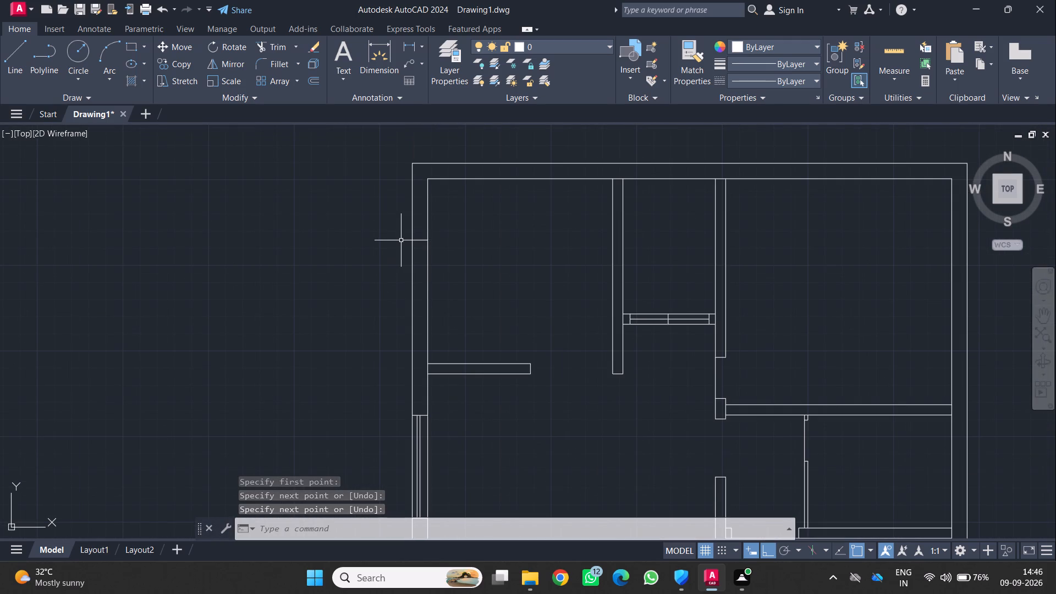
click(12, 54)
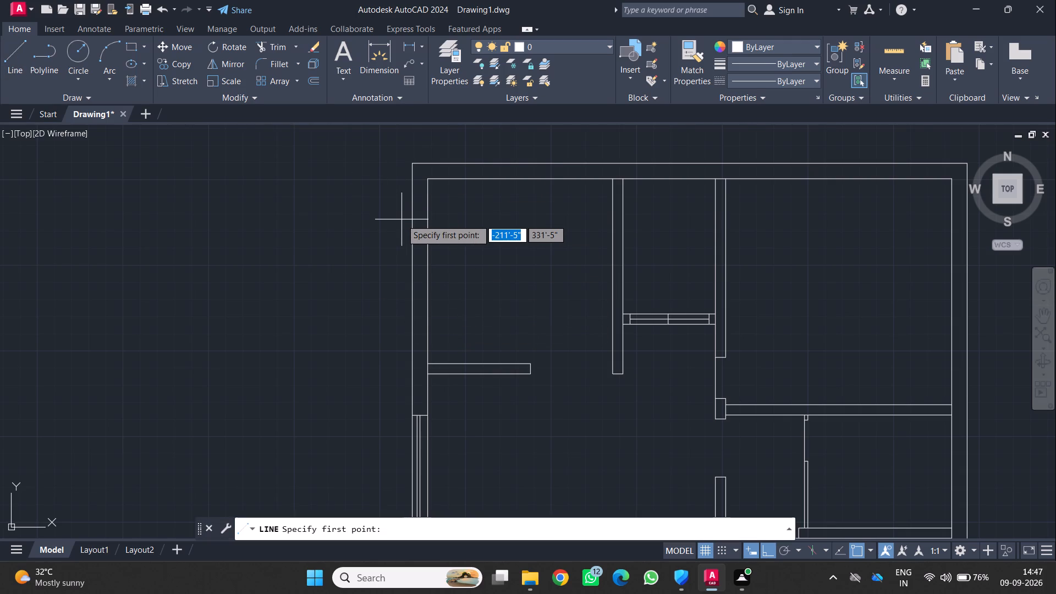
click(410, 207)
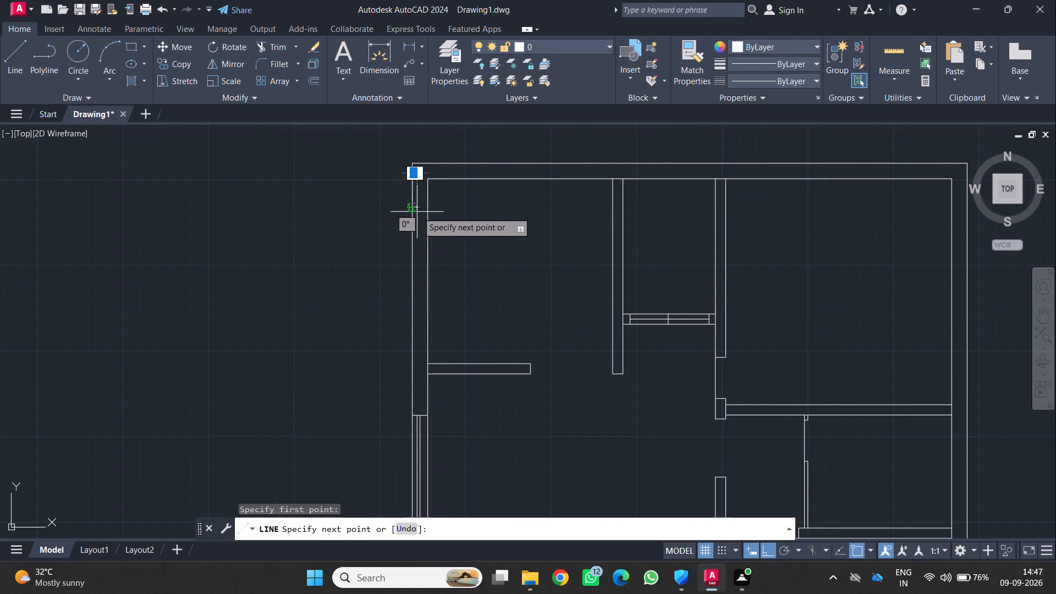
scroll(425, 210, up, 1)
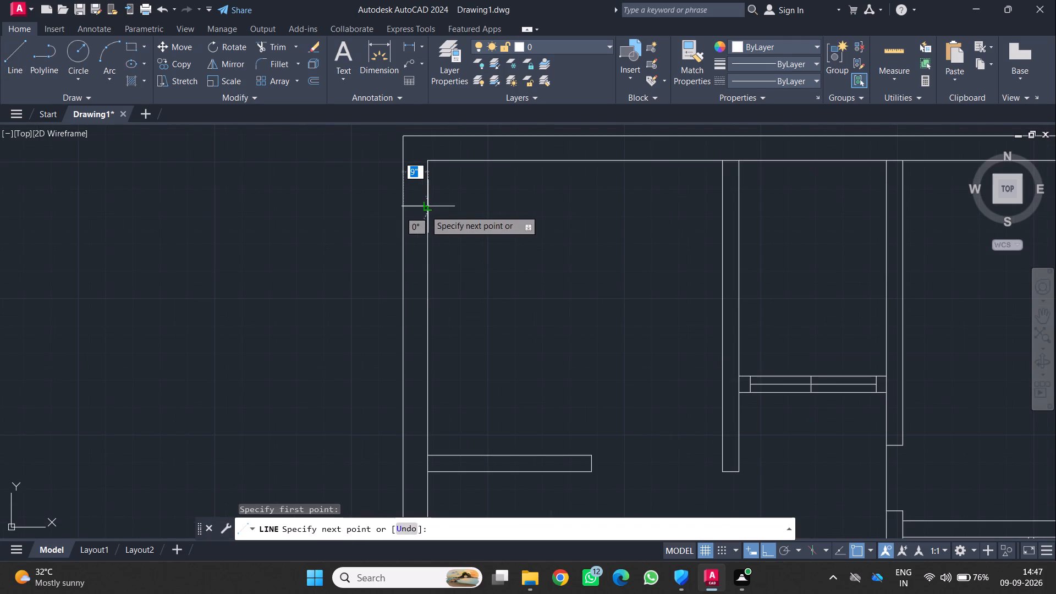
click(425, 210)
key(Return)
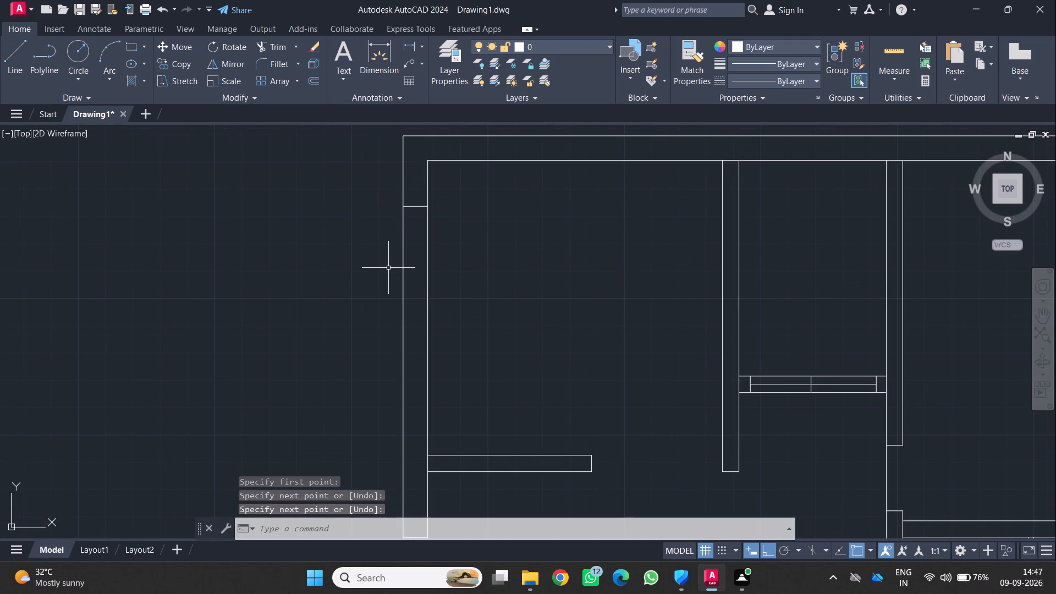
Offset the short line across the west wall 4' downward to mark the other end of the window.
click(416, 207)
key(o)
key(Return)
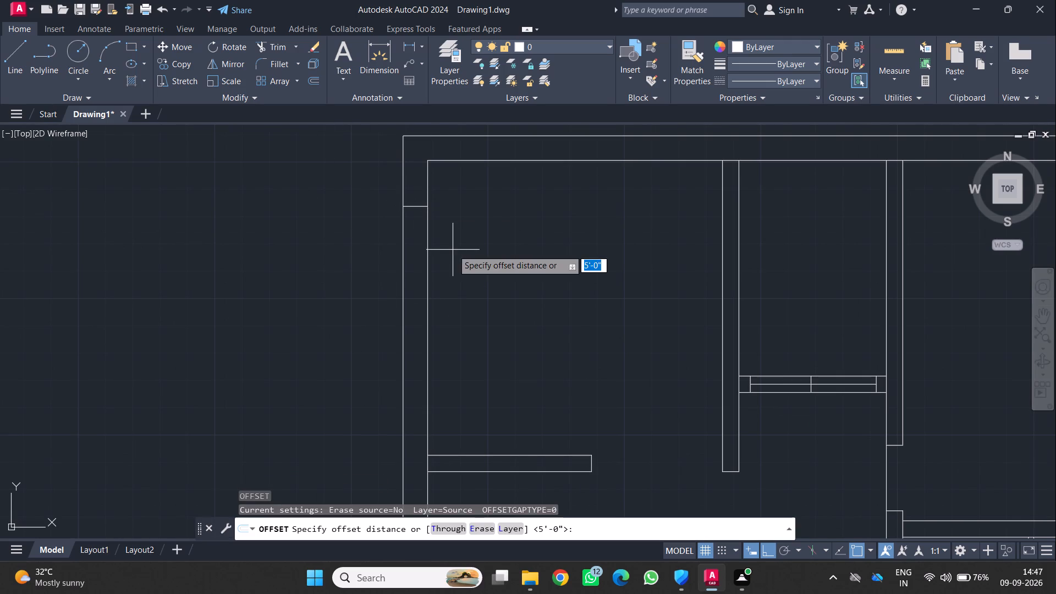
click(411, 208)
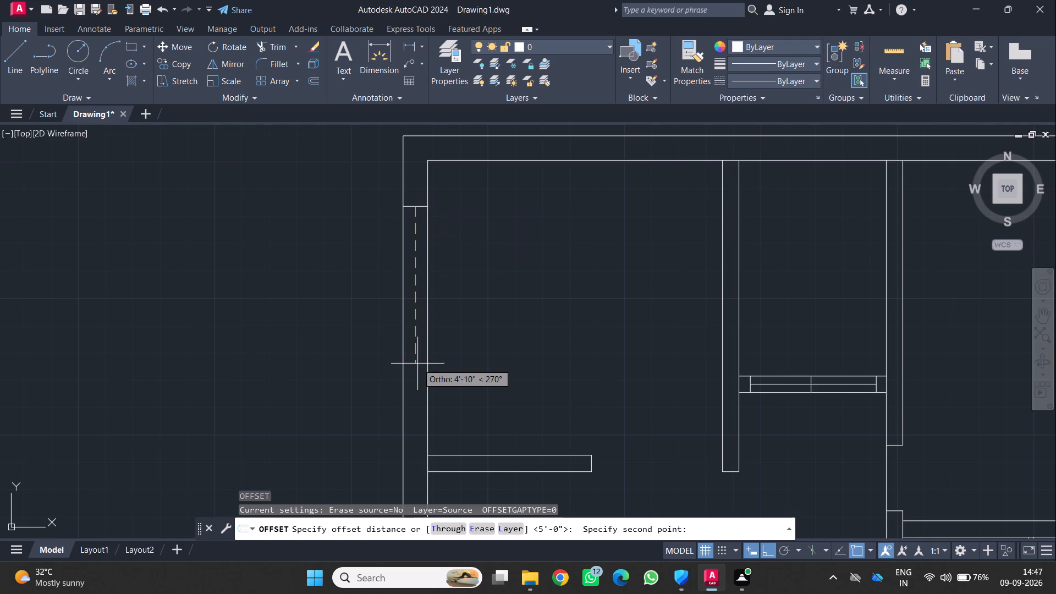
key(4)
key(apostrophe)
key(Return)
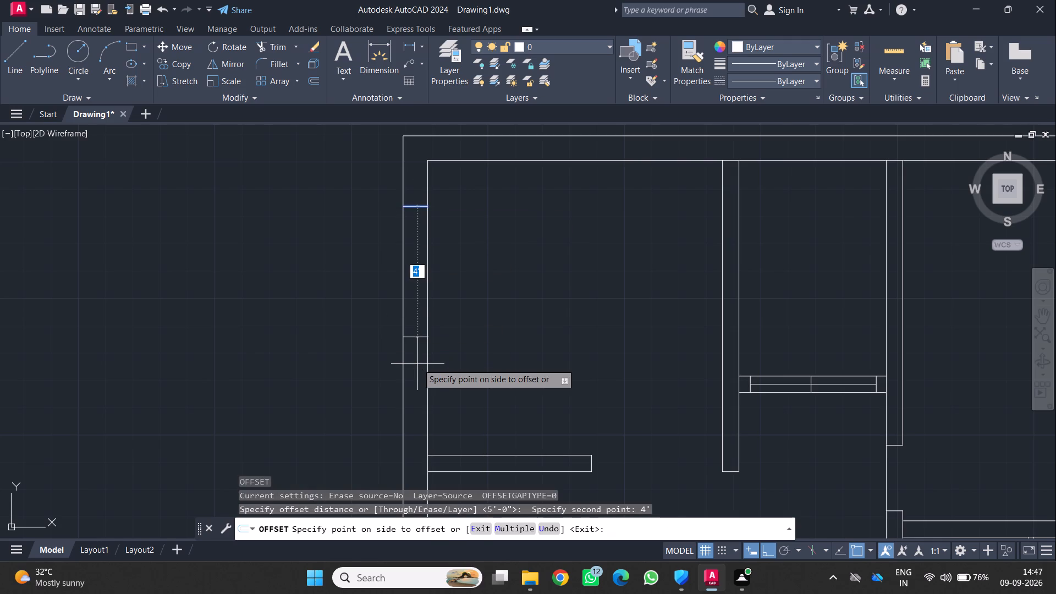
click(417, 364)
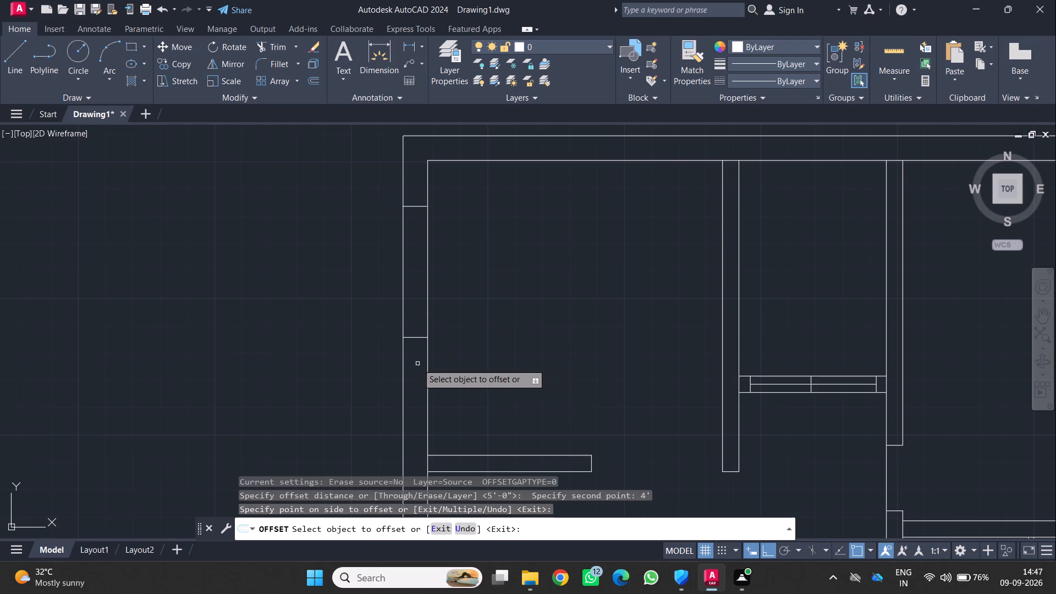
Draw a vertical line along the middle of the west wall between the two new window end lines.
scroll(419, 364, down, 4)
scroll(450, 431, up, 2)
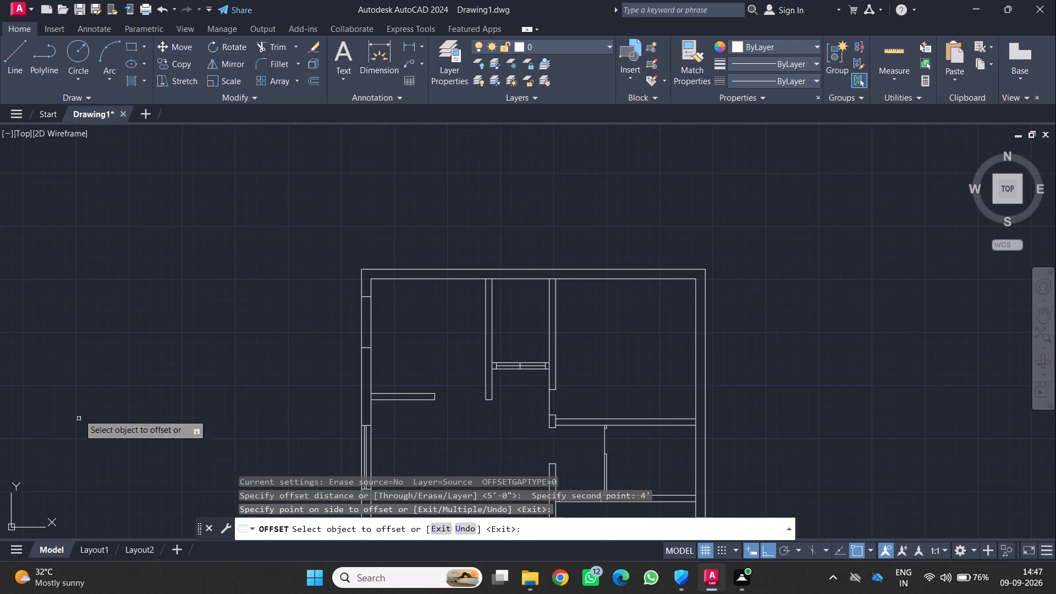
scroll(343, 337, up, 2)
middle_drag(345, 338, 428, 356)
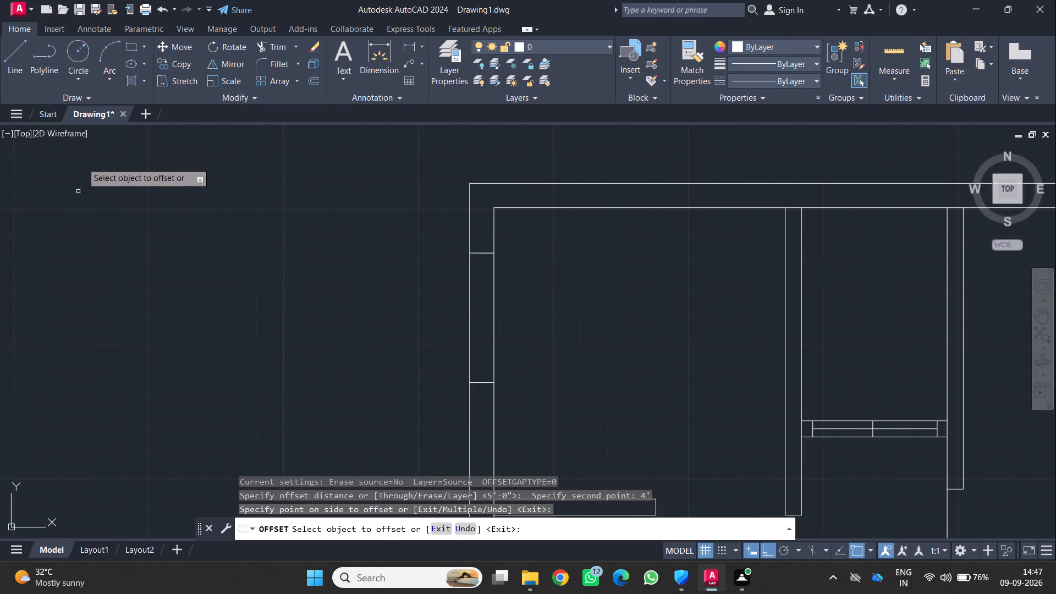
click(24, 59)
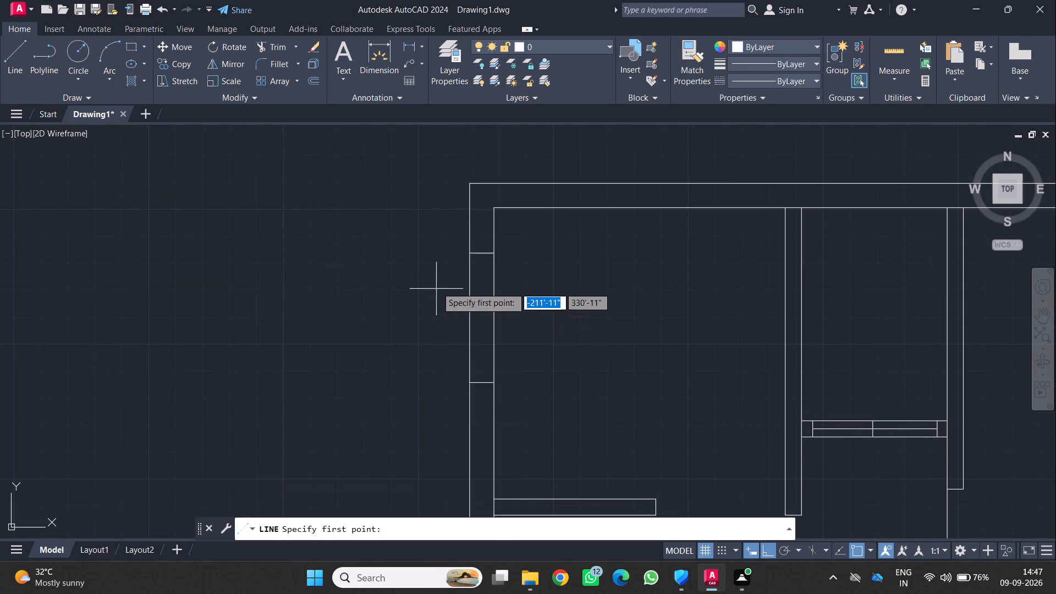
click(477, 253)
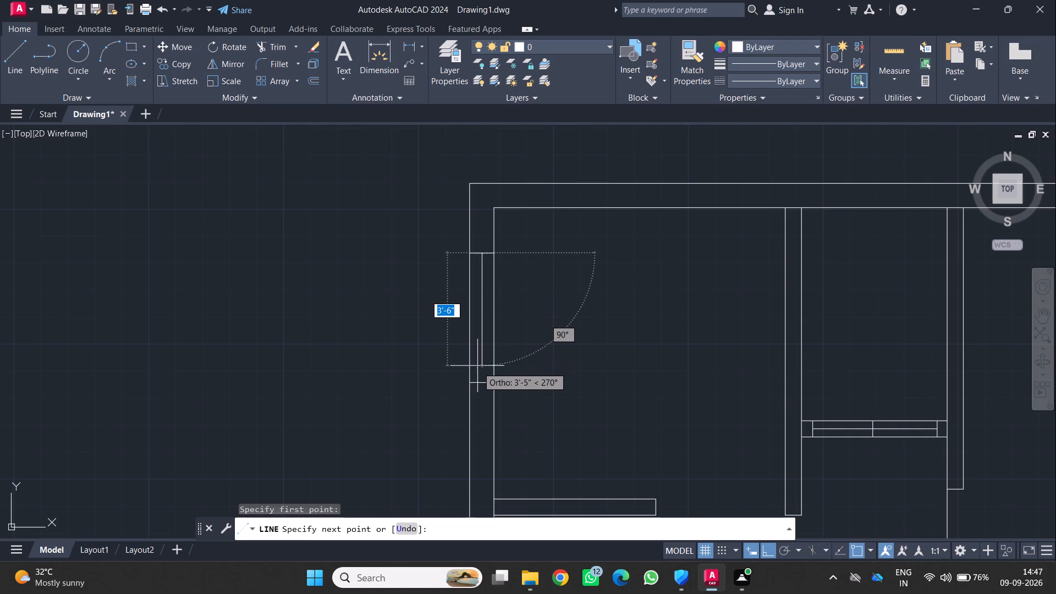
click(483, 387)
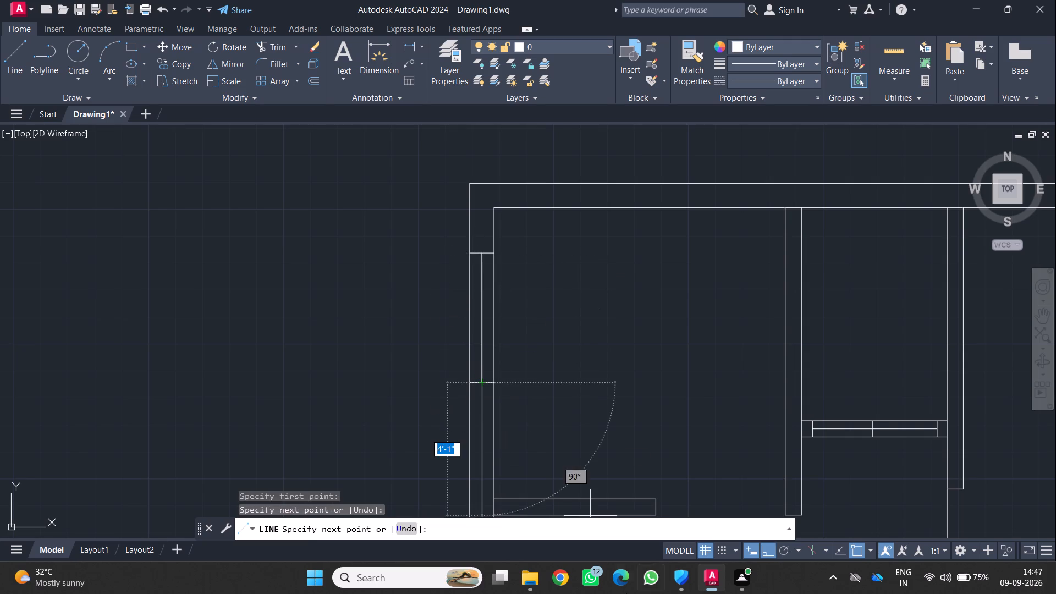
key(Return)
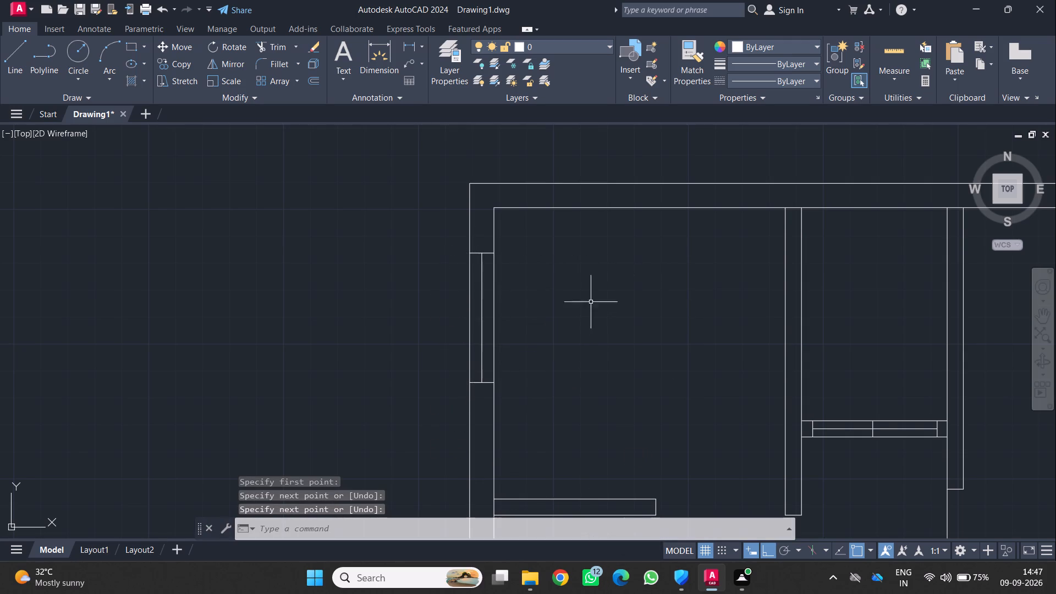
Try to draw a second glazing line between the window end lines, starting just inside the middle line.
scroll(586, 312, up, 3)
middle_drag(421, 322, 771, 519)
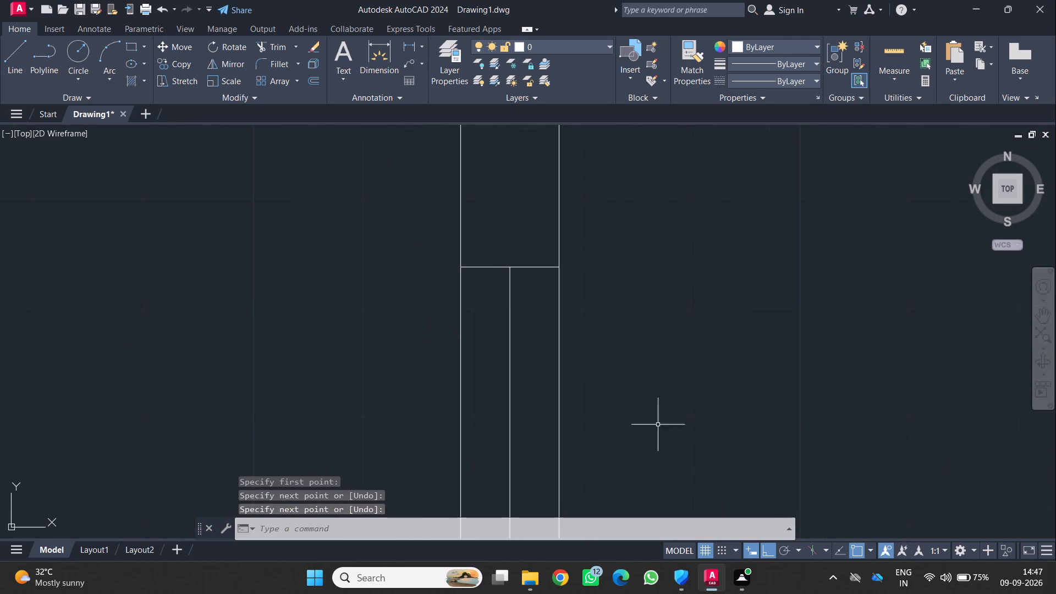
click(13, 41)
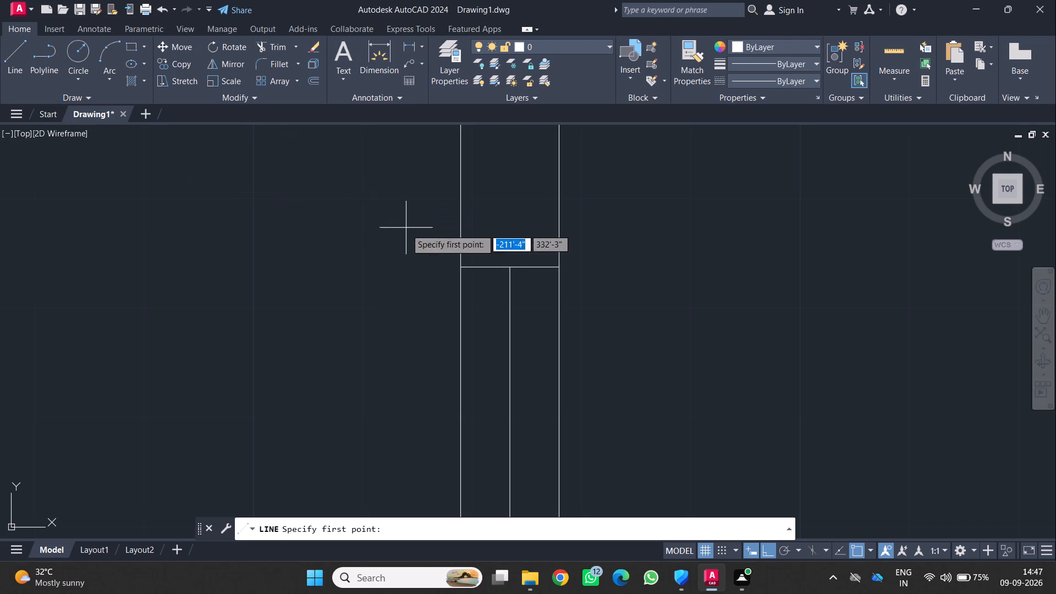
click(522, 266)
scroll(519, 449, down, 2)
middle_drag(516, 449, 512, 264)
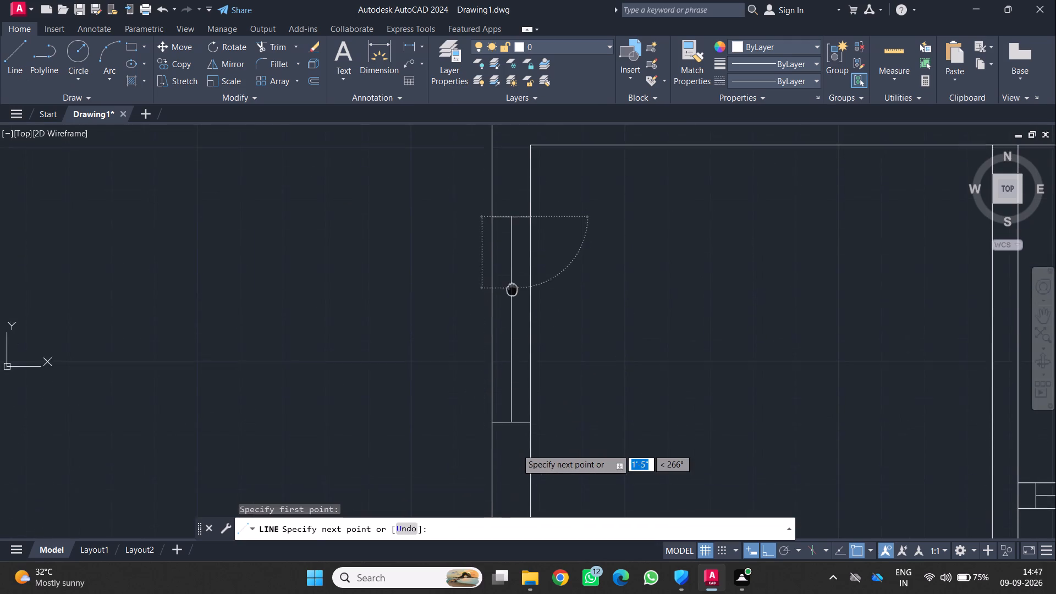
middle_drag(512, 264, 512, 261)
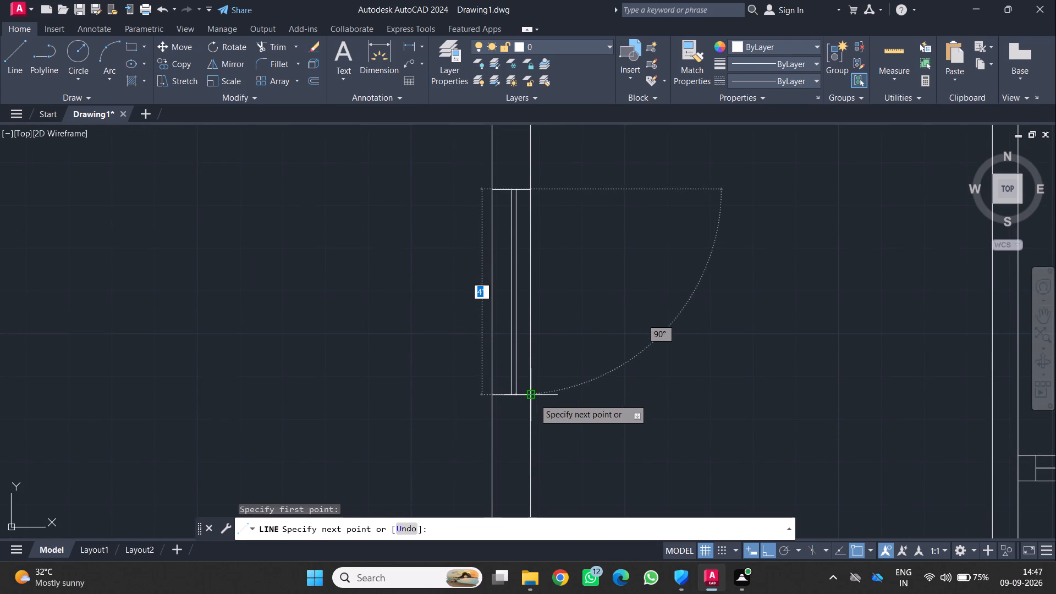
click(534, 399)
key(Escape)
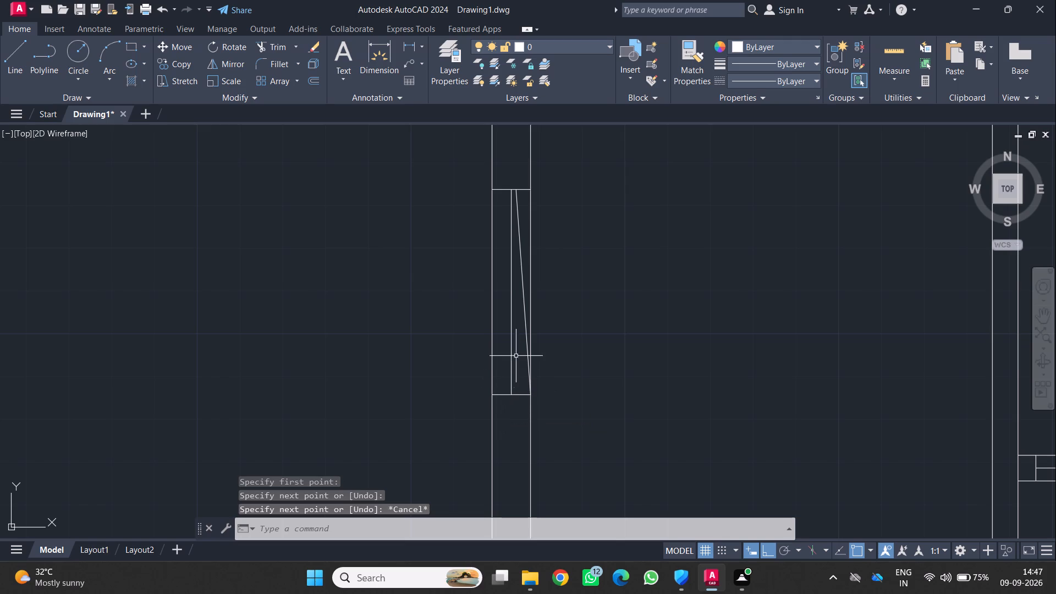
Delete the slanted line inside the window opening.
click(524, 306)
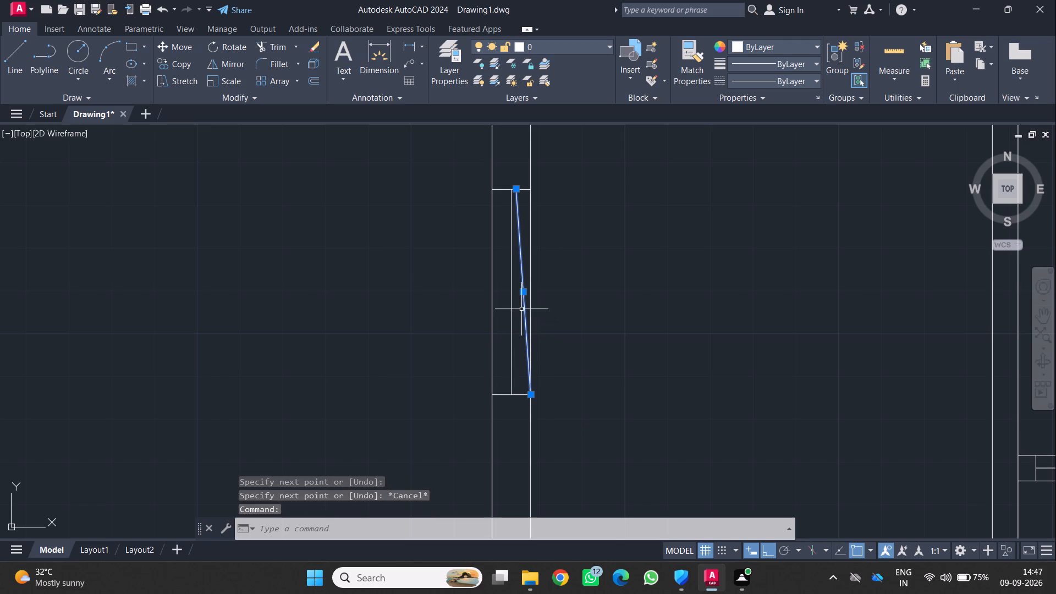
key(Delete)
Draw a vertical glazing line between the window end lines, parallel to the middle line and nearer the wall's inner face.
scroll(521, 309, up, 2)
scroll(322, 366, down, 2)
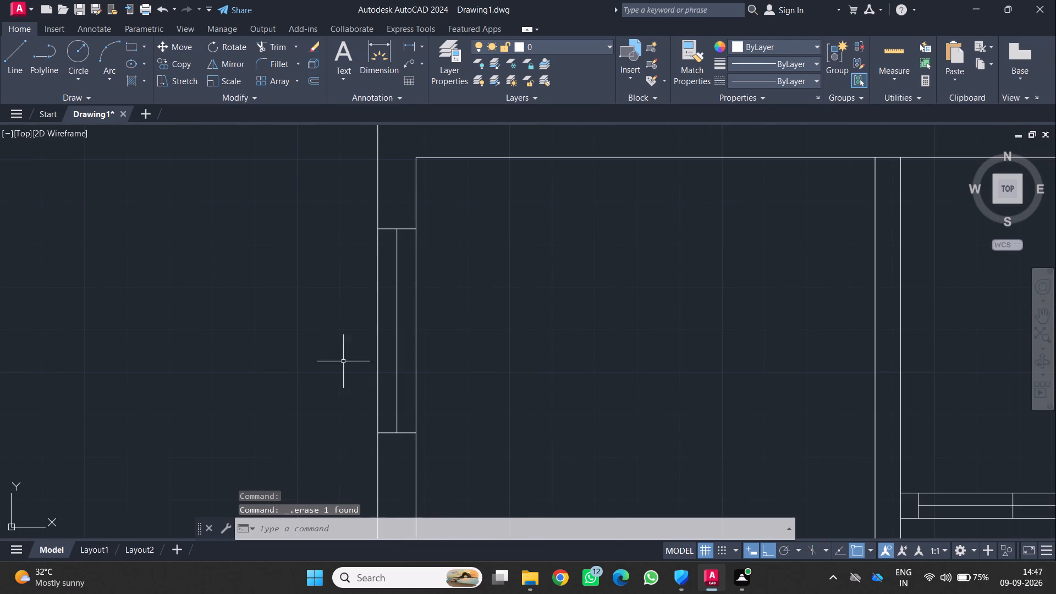
click(14, 39)
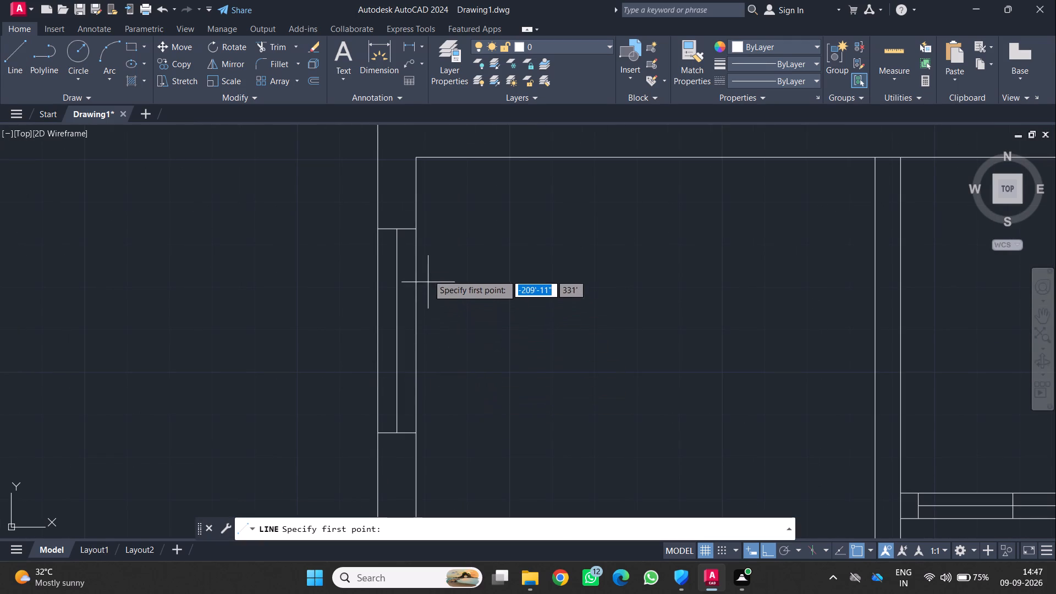
click(405, 227)
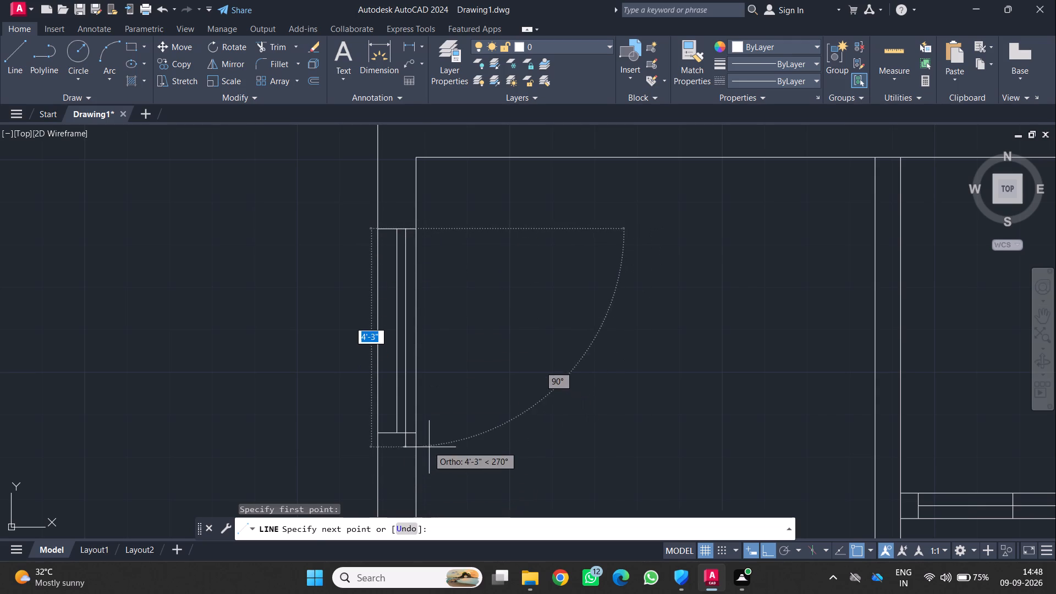
click(408, 432)
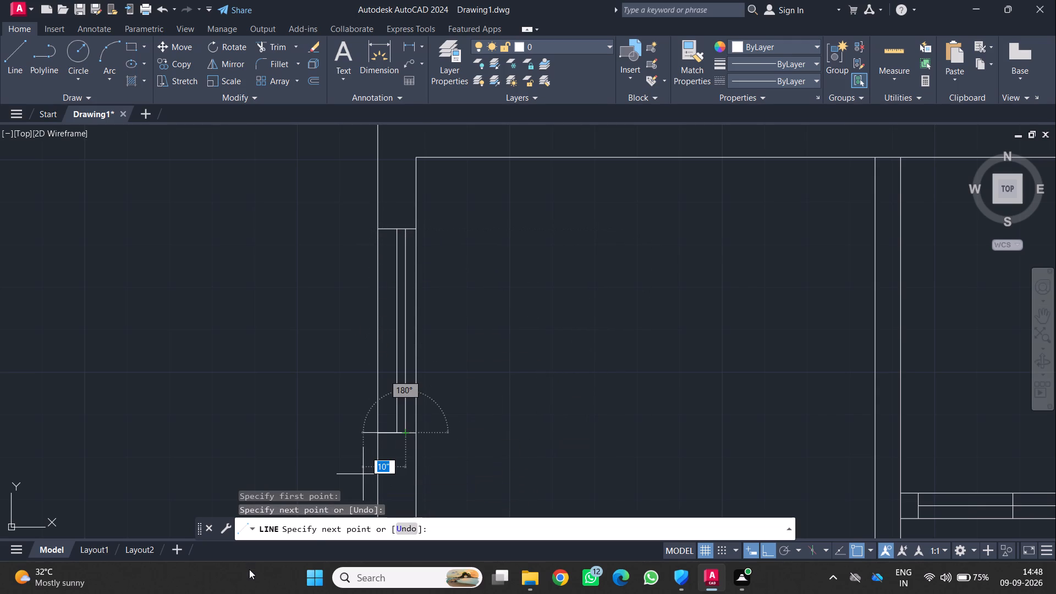
key(Return)
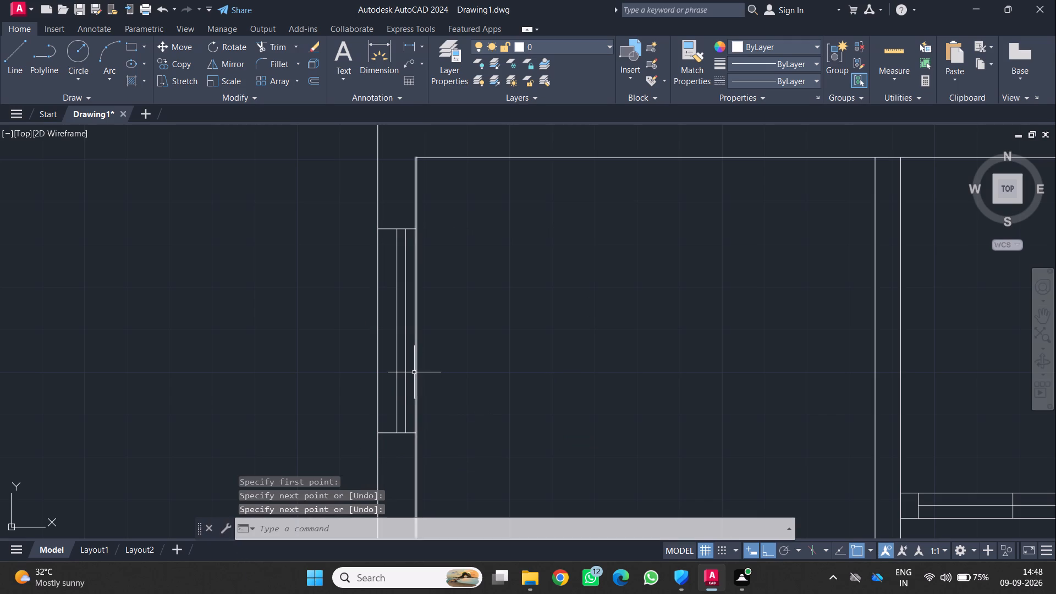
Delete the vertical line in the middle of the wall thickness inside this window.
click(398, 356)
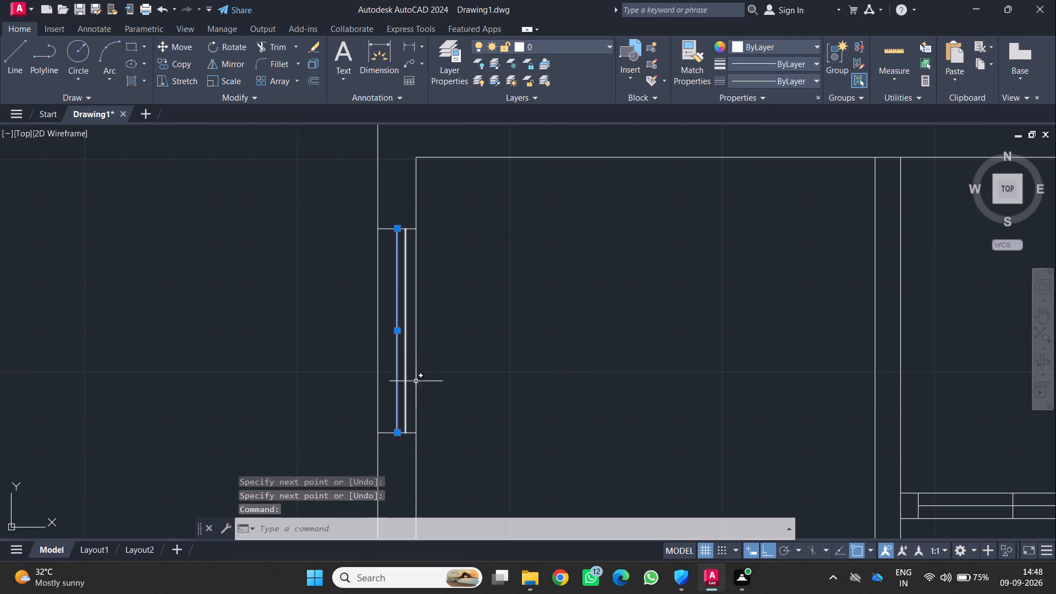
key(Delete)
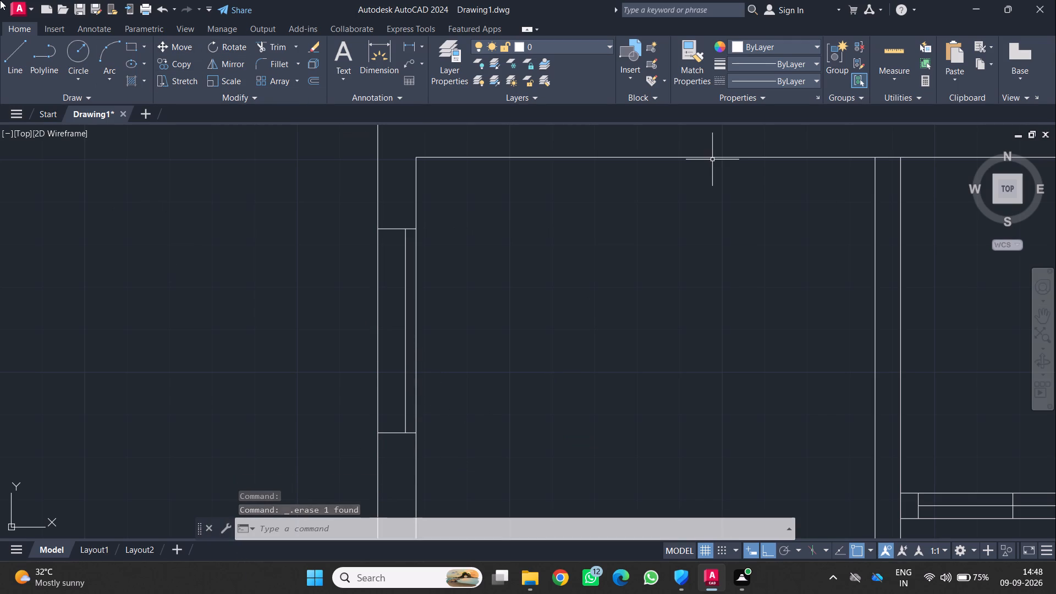
Draw a vertical glazing line between the window end lines along the middle of the wall, parallel to the inner glazing line.
click(8, 51)
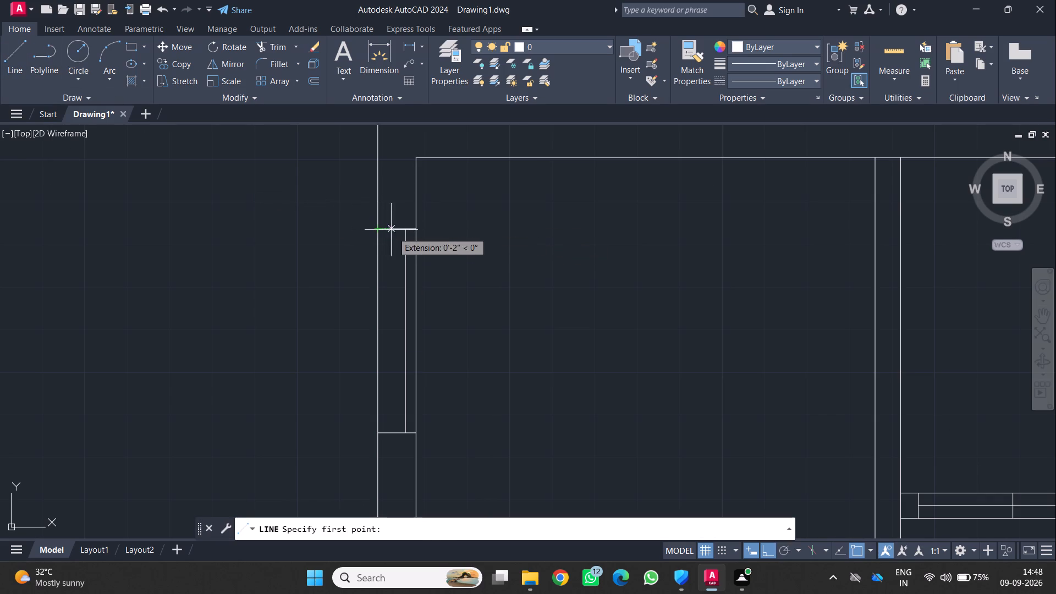
click(393, 232)
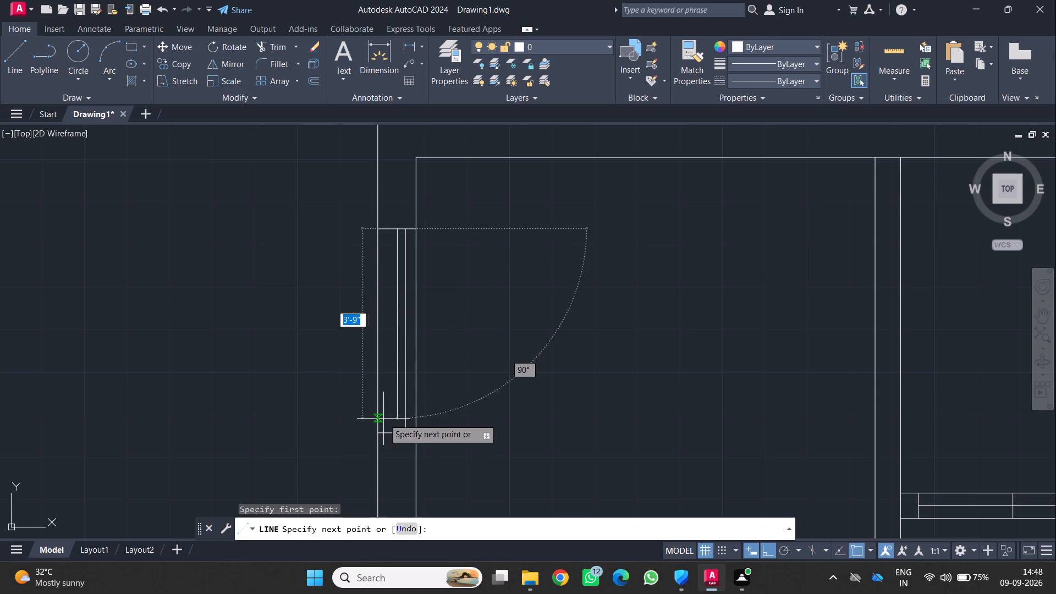
click(395, 427)
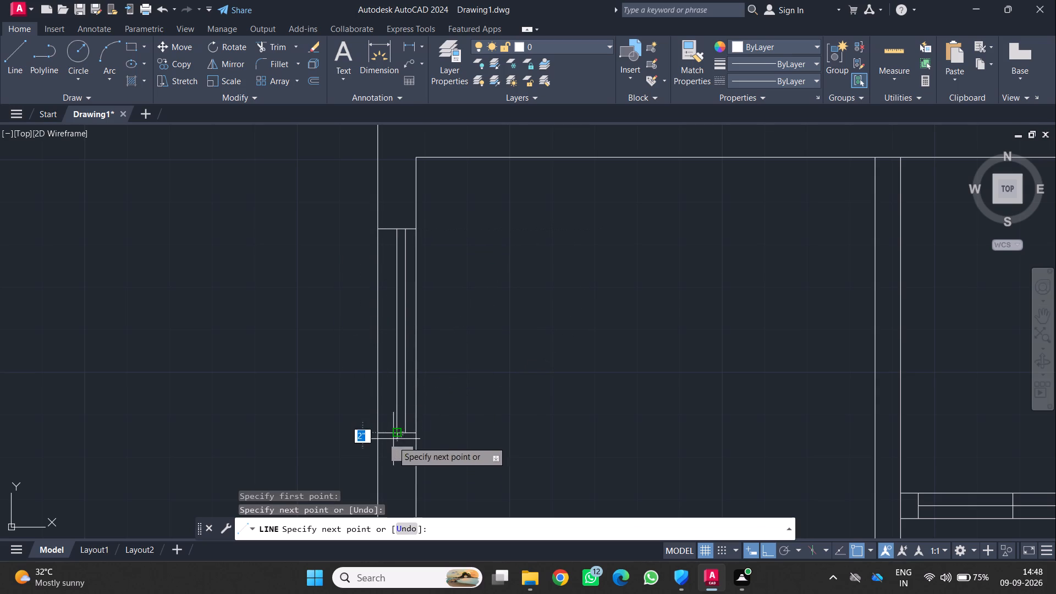
key(Return)
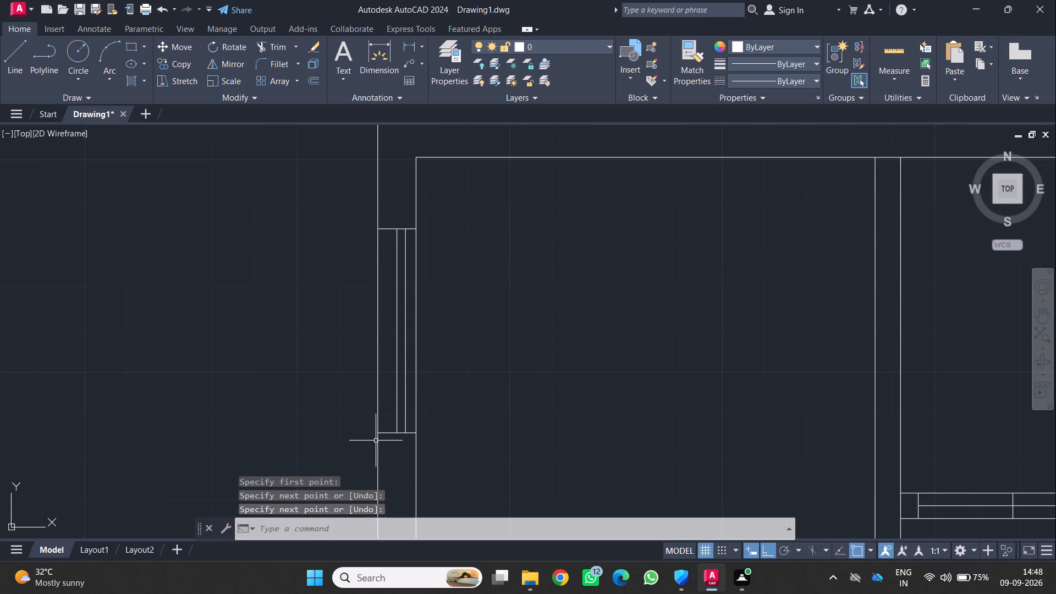
Draw a vertical line about 9" long across the north exterior wall, above the narrow room between the two interior walls.
scroll(346, 435, down, 3)
middle_drag(409, 457, 409, 456)
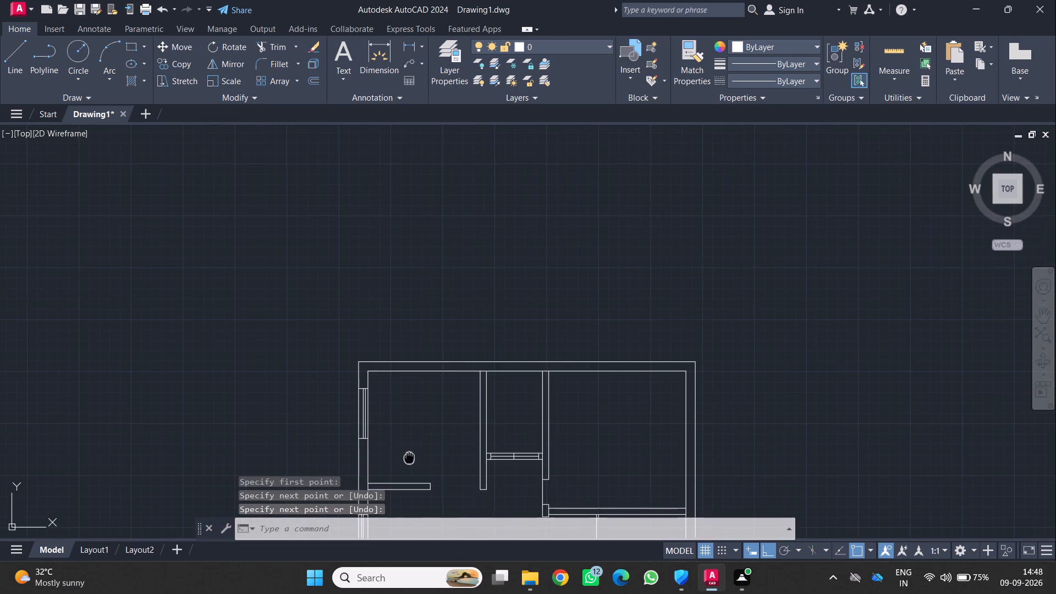
middle_drag(409, 456, 447, 257)
scroll(449, 261, down, 2)
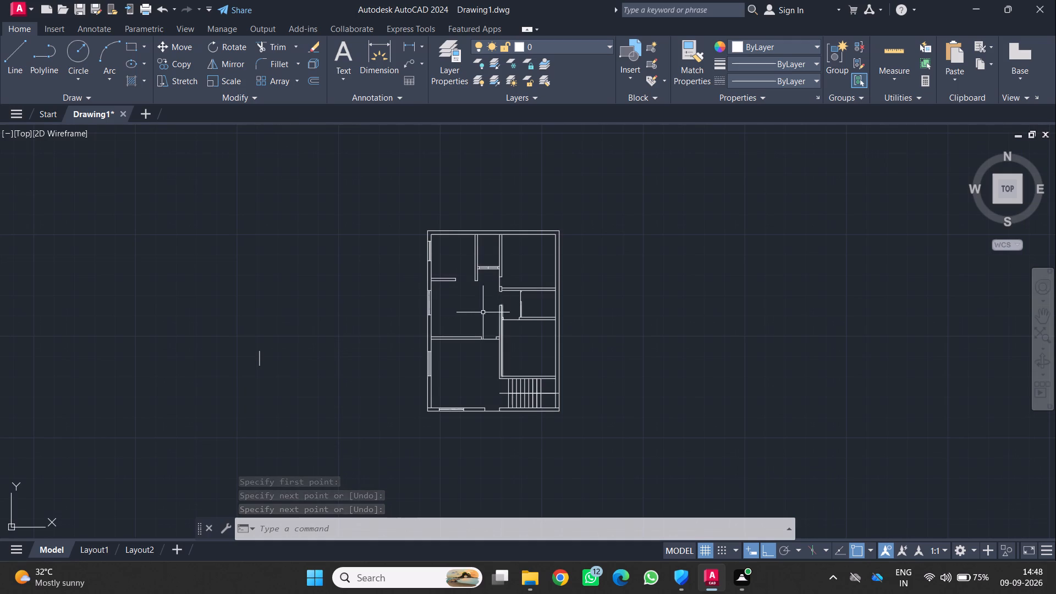
scroll(464, 295, up, 2)
middle_drag(466, 295, 392, 416)
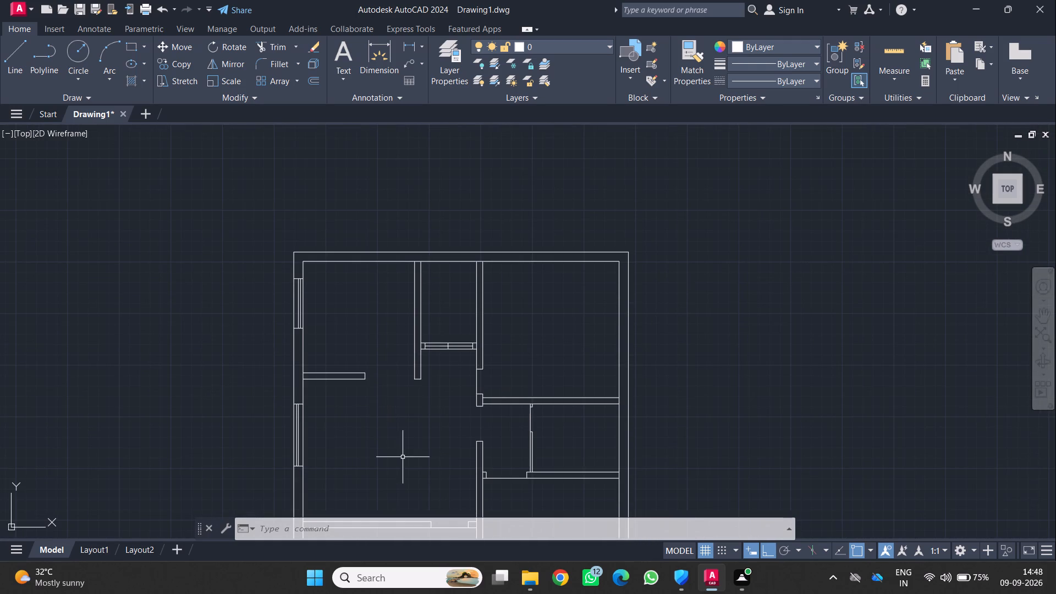
scroll(437, 371, up, 1)
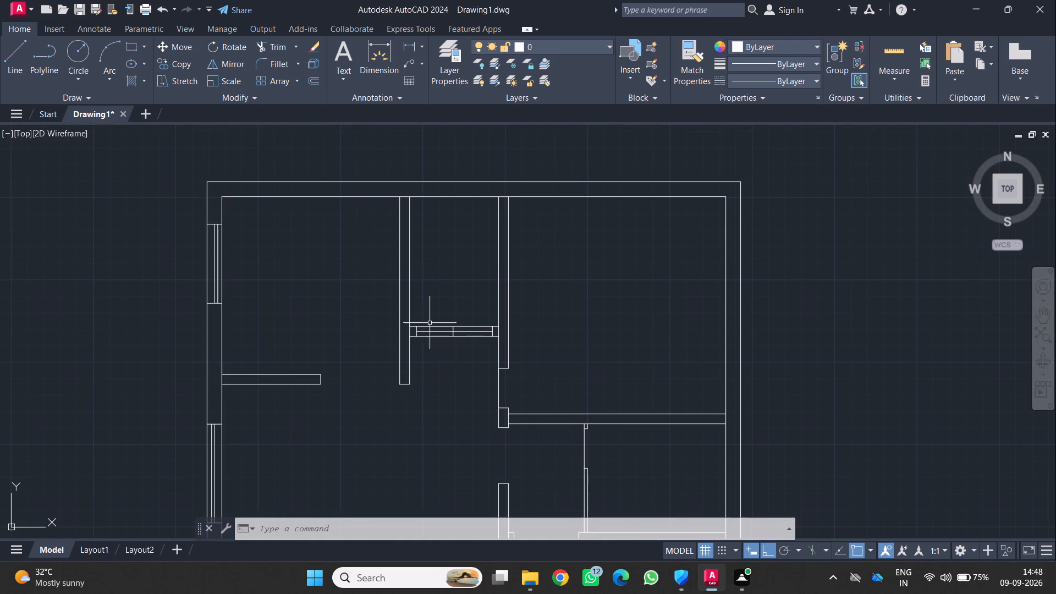
click(5, 46)
click(429, 183)
scroll(430, 215, up, 2)
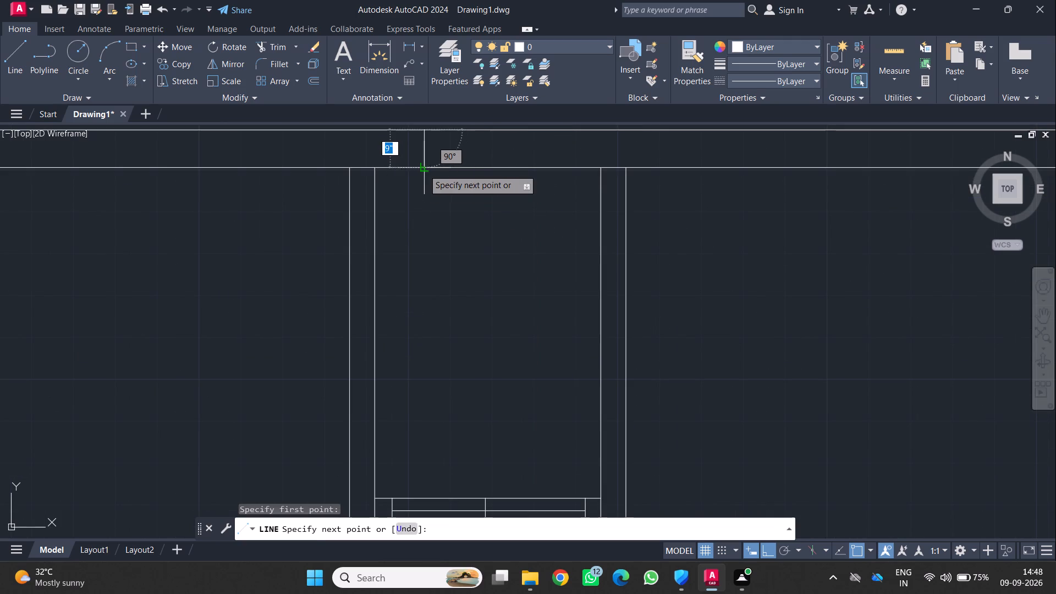
click(424, 169)
key(Return)
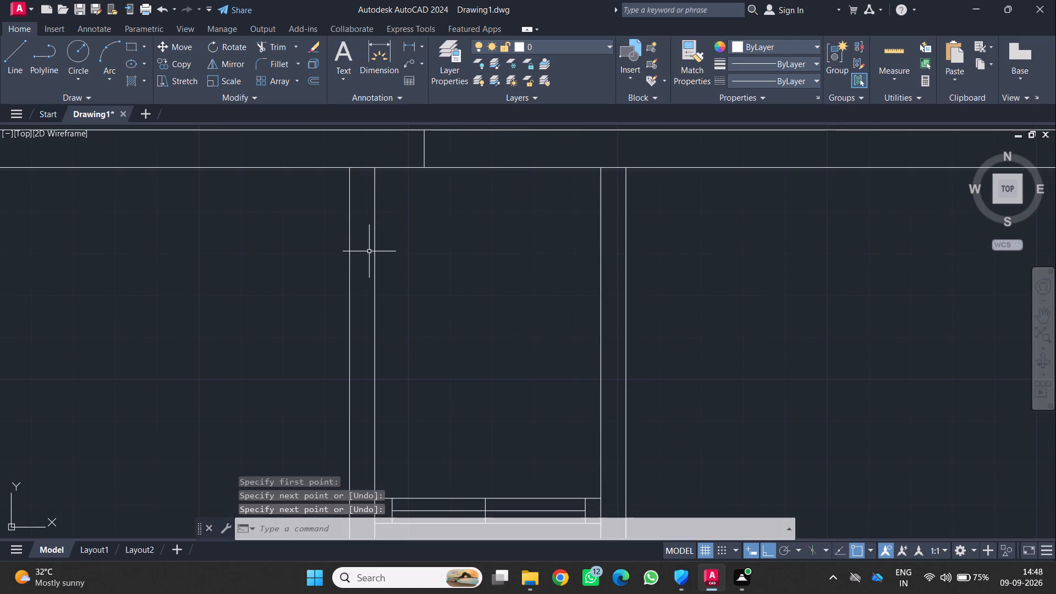
scroll(357, 226, down, 1)
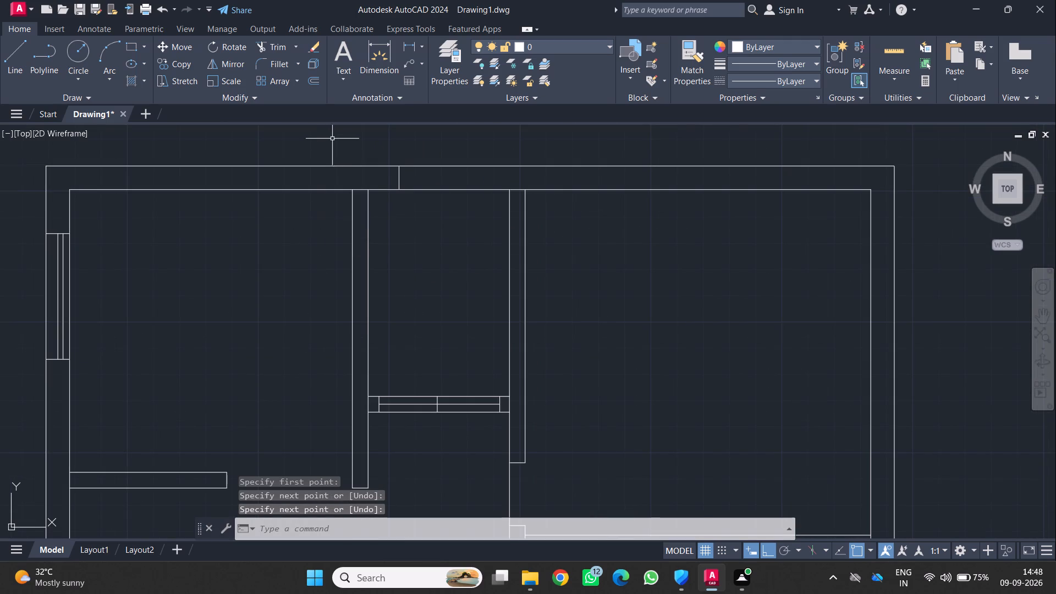
Offset the short line across the north exterior wall by 2' to the east to form the window's second end line.
click(399, 184)
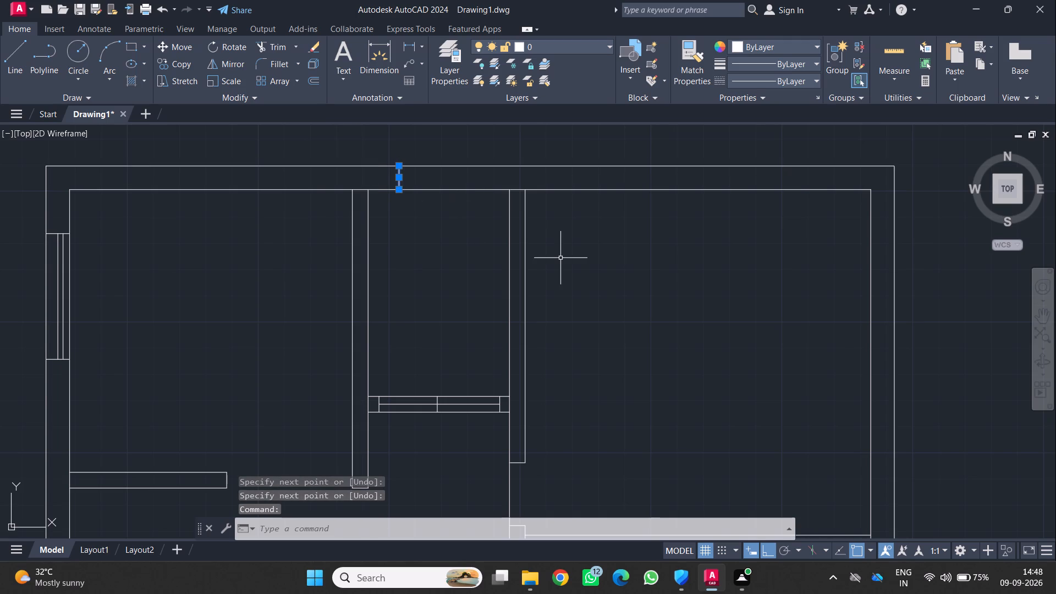
key(o)
key(Return)
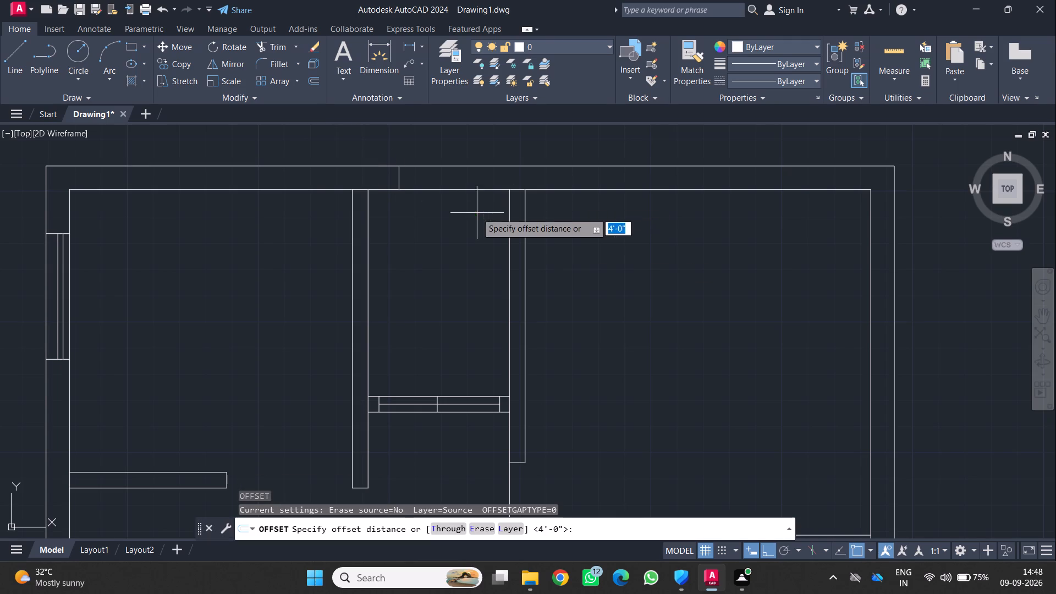
click(401, 177)
key(2)
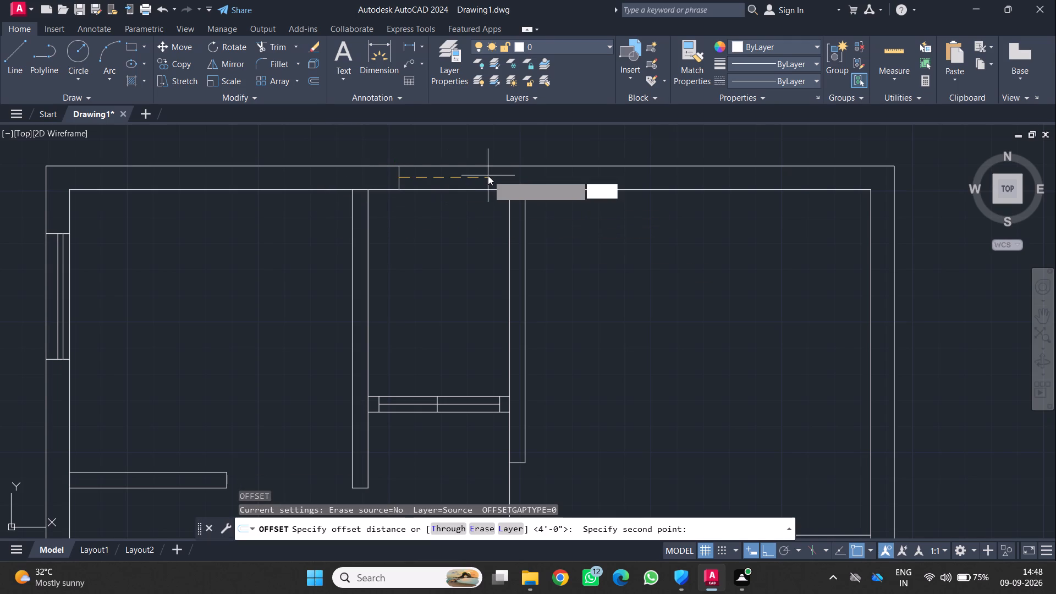
key(apostrophe)
key(Return)
click(467, 236)
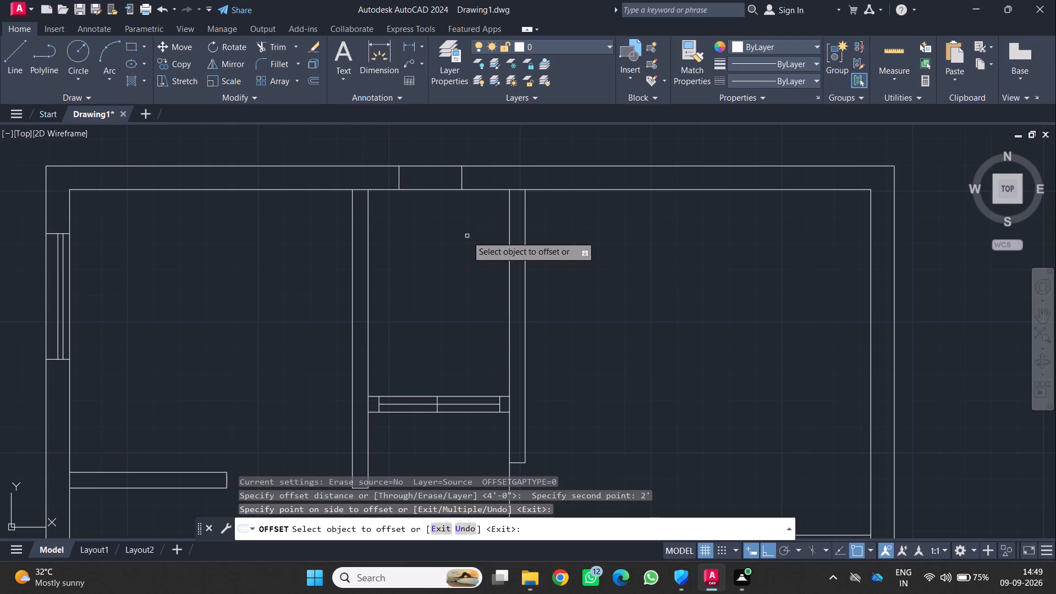
Draw a horizontal glazing line about 2' long between the north window's end lines, nearer the wall's inner face.
scroll(467, 236, down, 3)
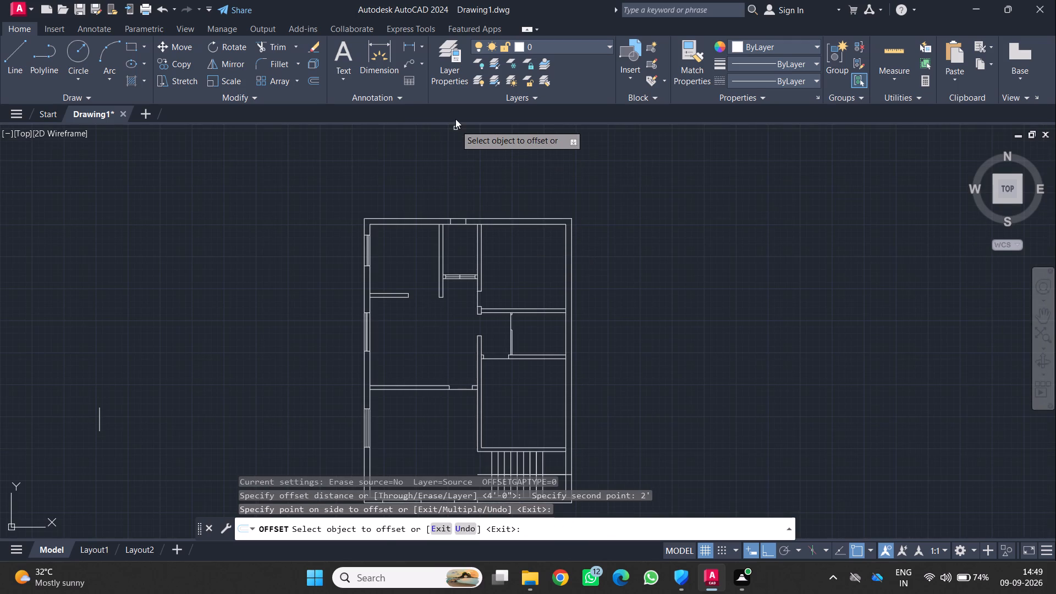
scroll(455, 119, up, 2)
scroll(464, 217, up, 3)
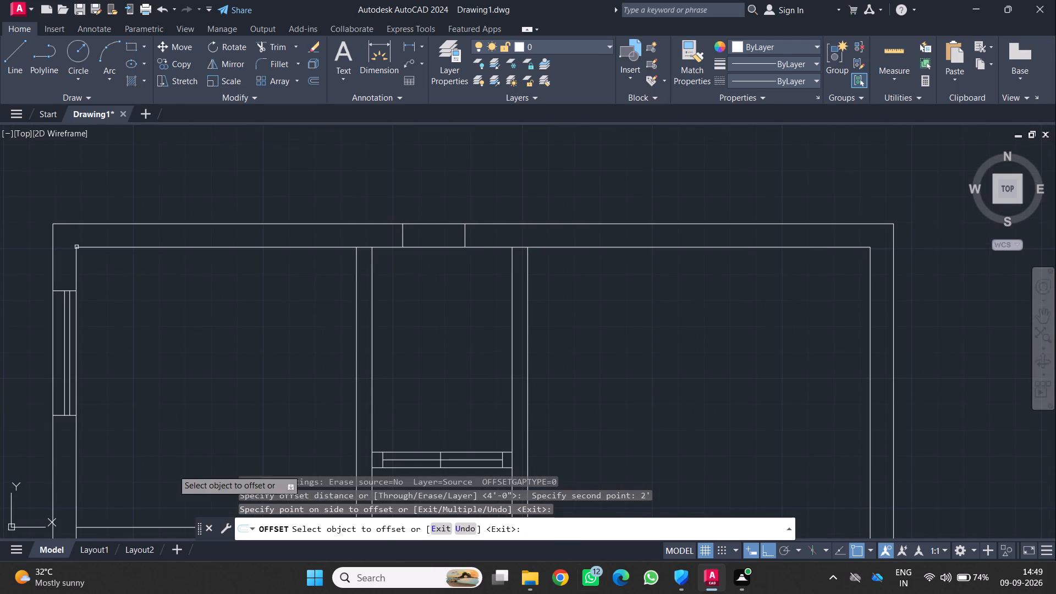
click(16, 48)
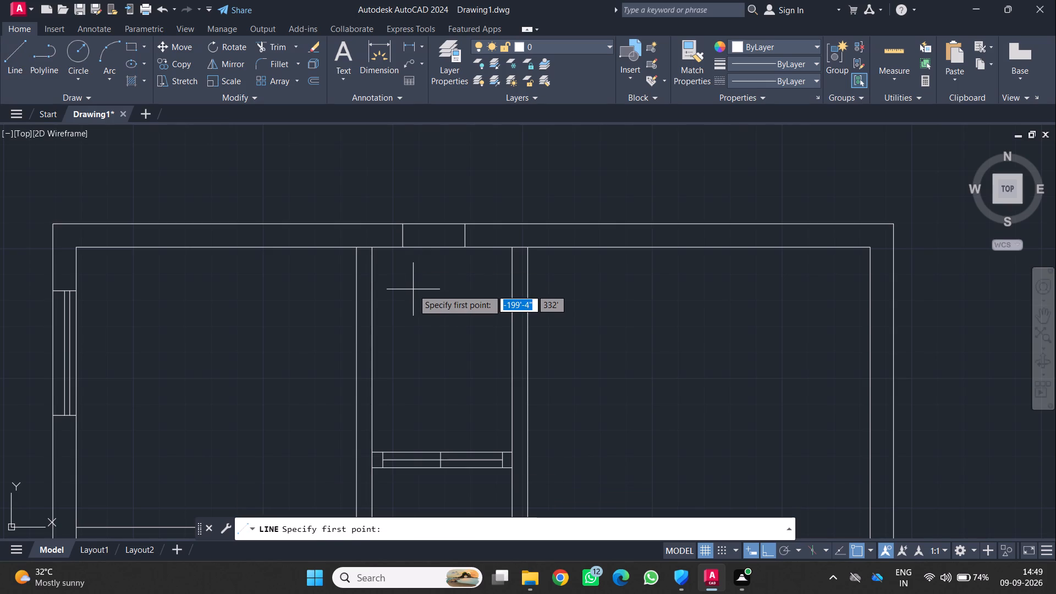
scroll(413, 289, up, 2)
middle_drag(425, 157, 425, 158)
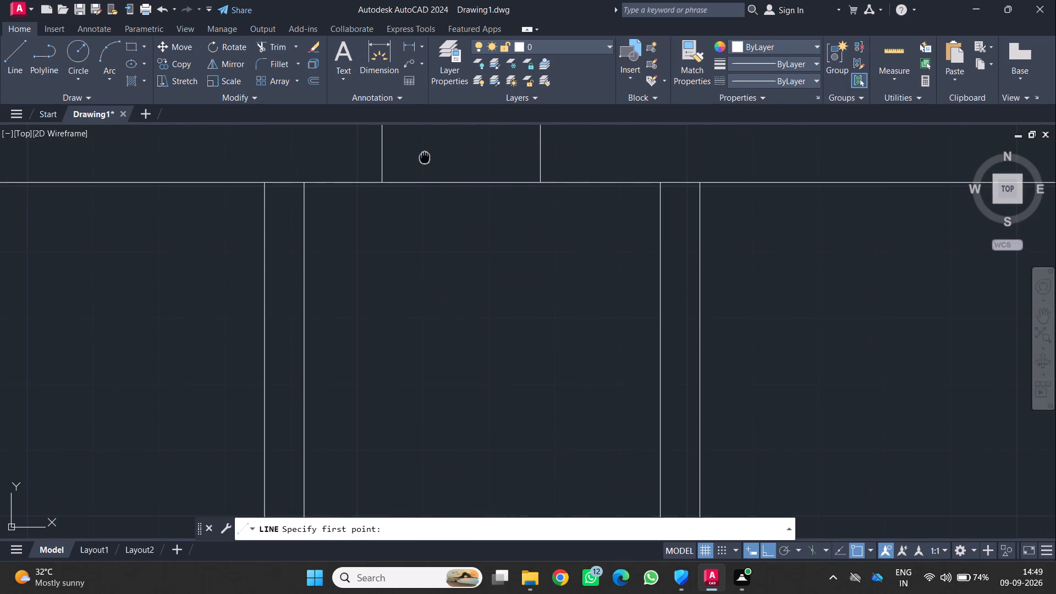
middle_drag(425, 158, 426, 212)
scroll(425, 158, down, 1)
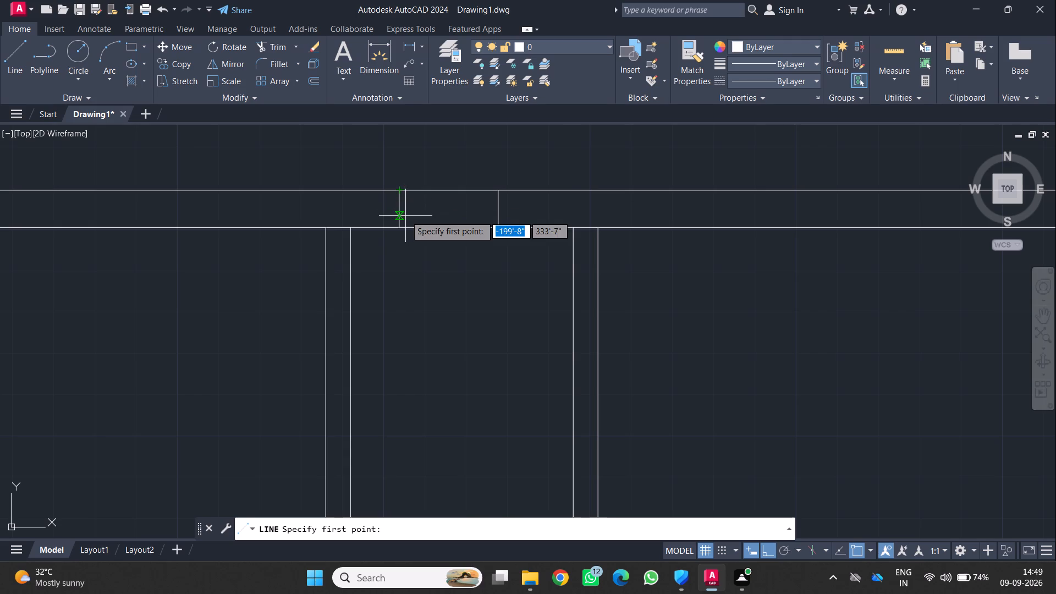
click(405, 216)
click(497, 217)
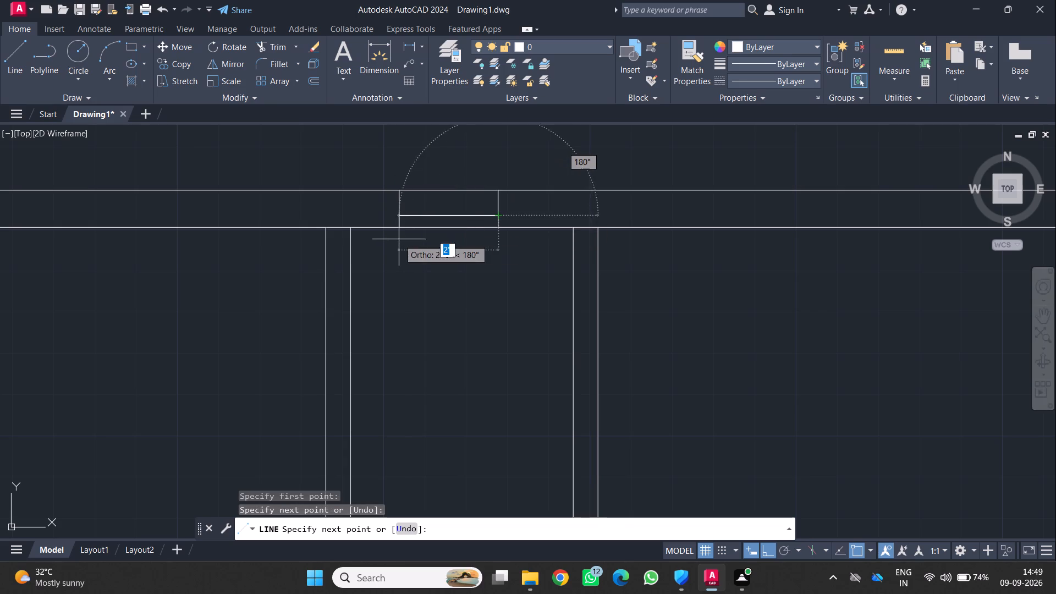
key(Return)
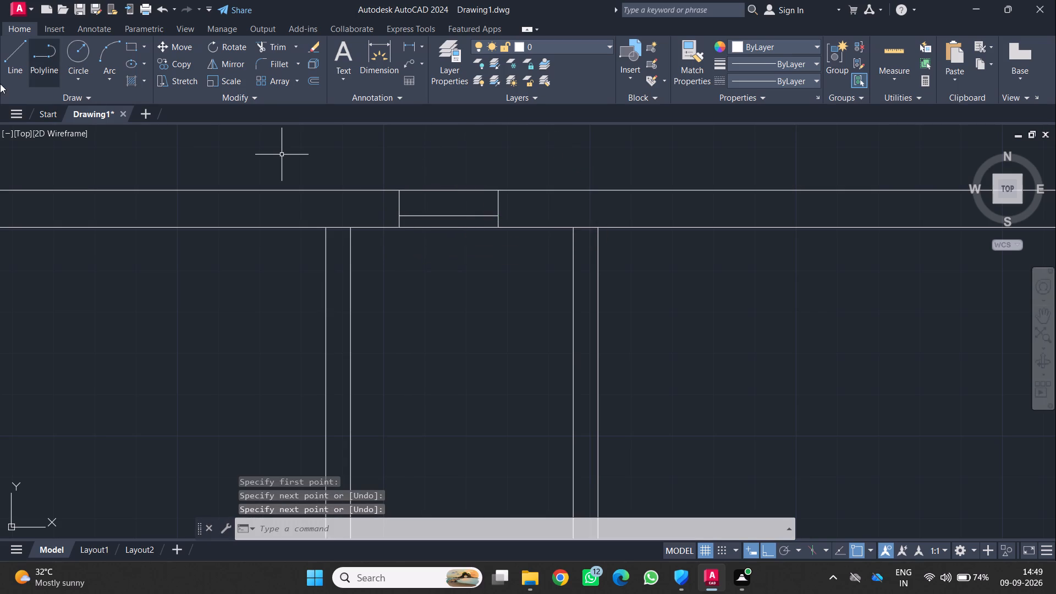
Draw a second horizontal glazing line between the north window's end lines, parallel to the first and nearer the wall's outer face.
click(14, 44)
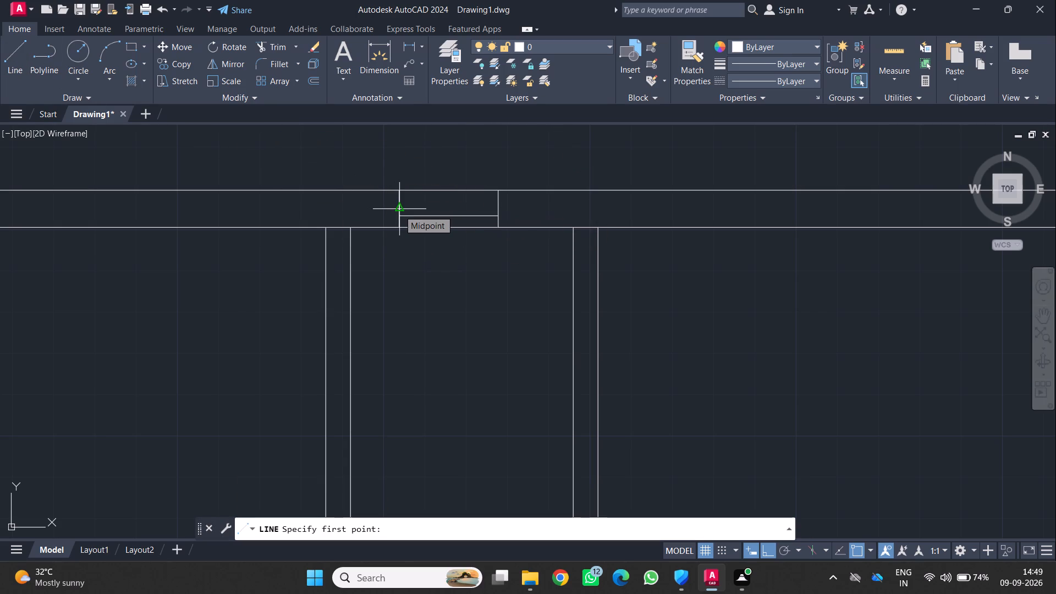
click(399, 201)
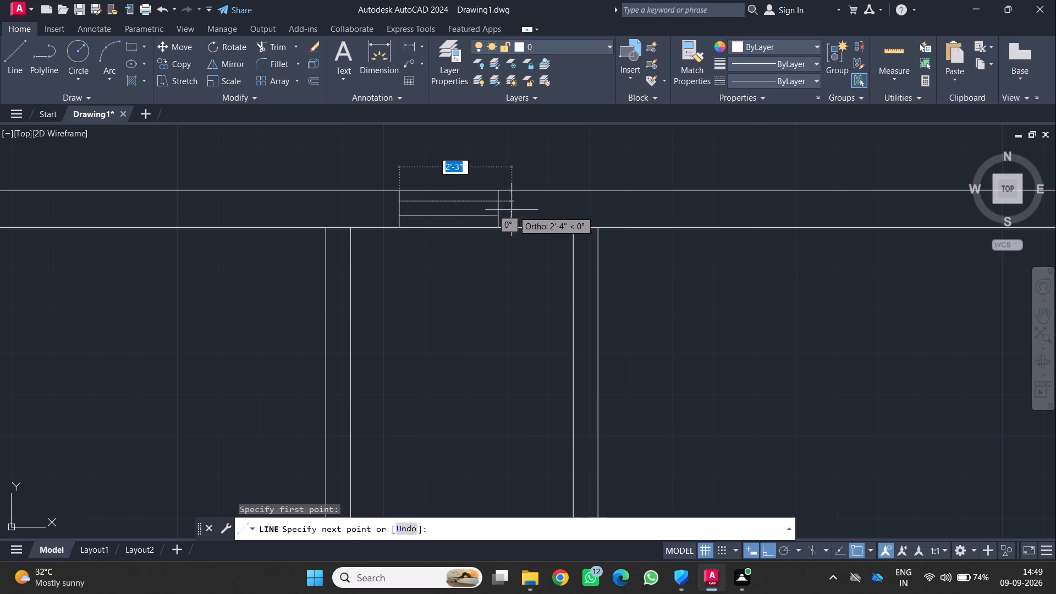
click(497, 203)
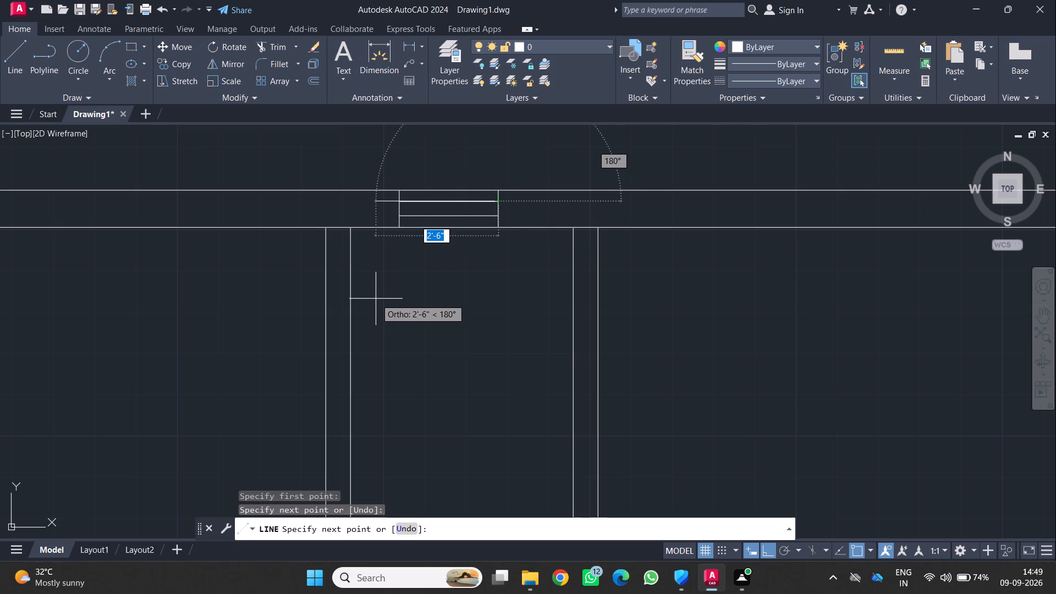
key(Return)
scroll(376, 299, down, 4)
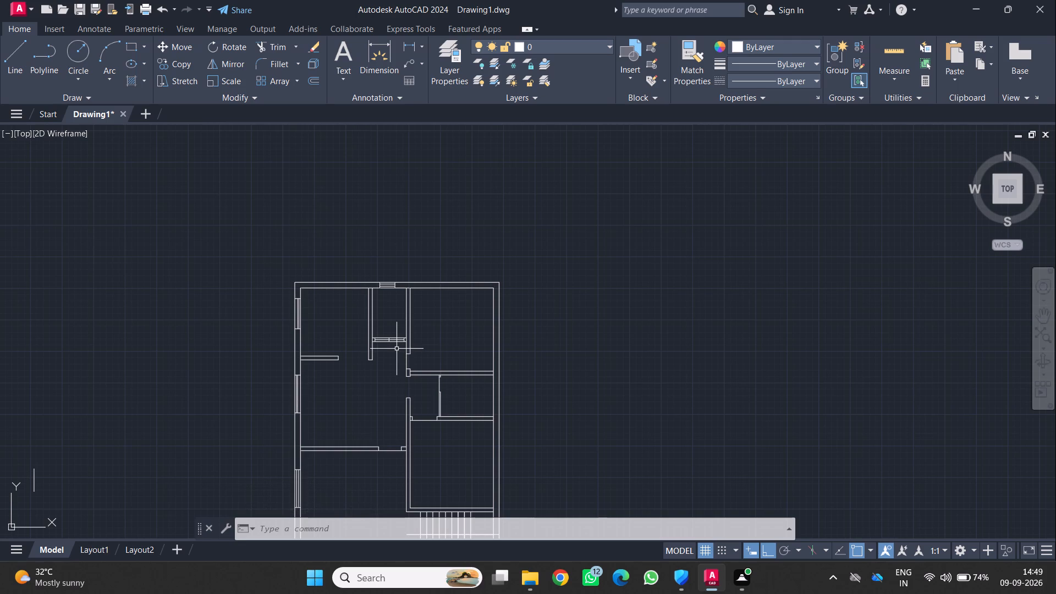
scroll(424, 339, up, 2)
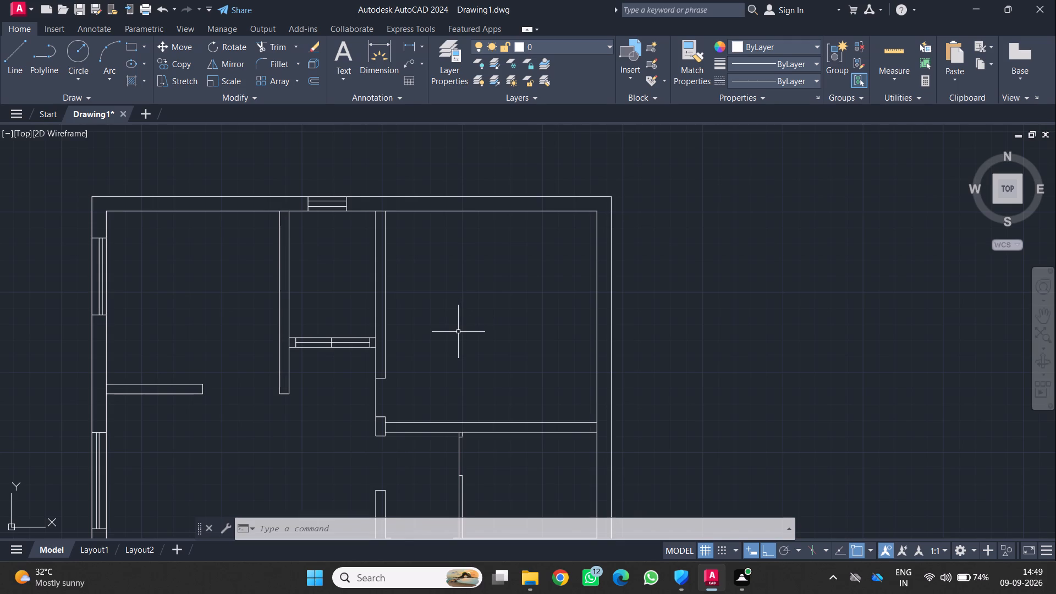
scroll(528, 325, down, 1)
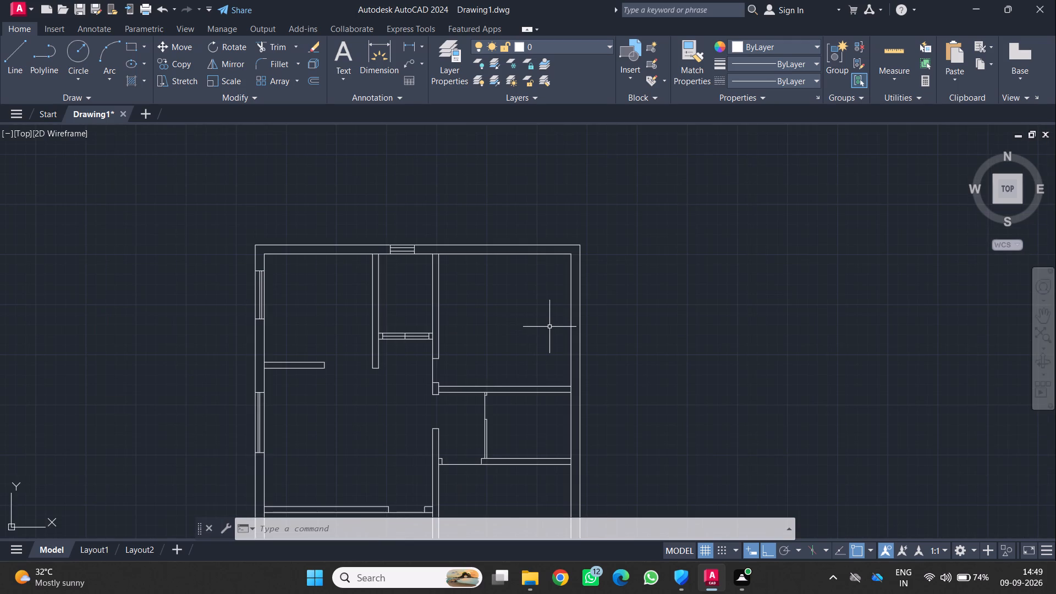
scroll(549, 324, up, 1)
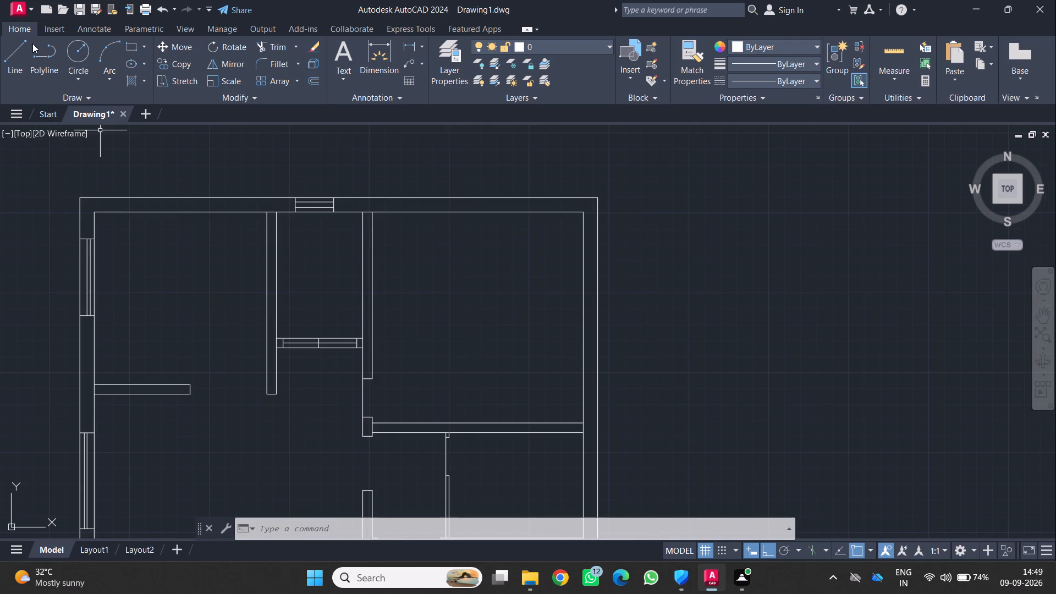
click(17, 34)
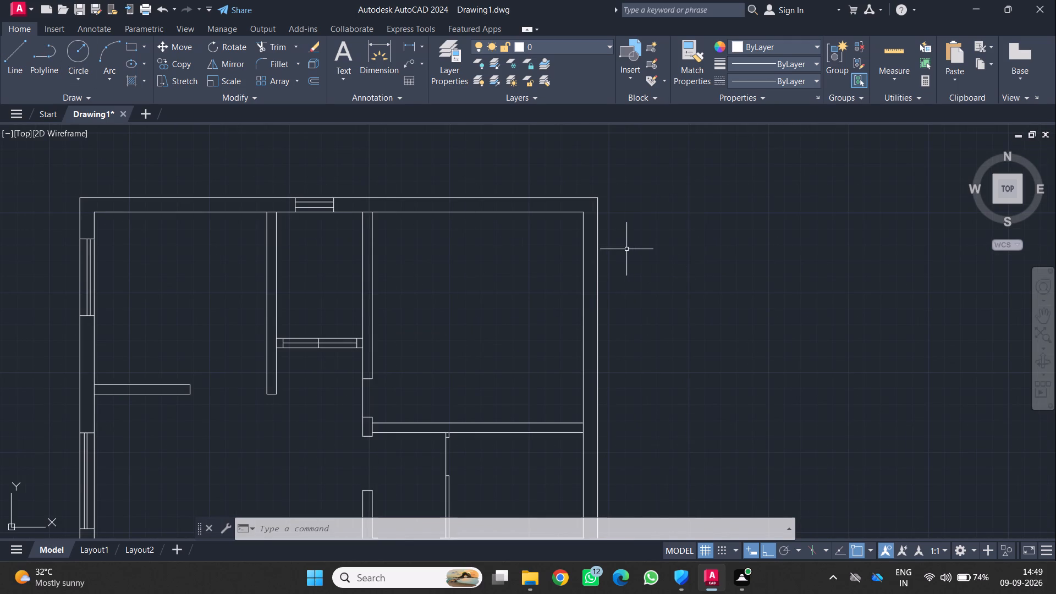
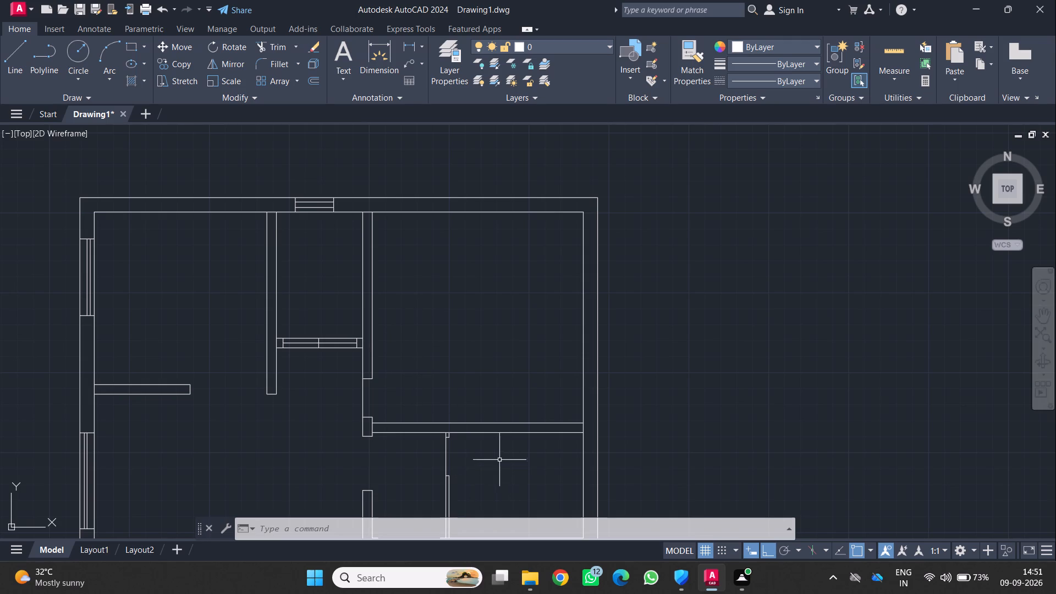
Examine the sample blocks, hatches and tools in the tool palettes, including the Architectural, Structural, Electrical, Mechanical, Annotation and Modeling sets.
scroll(380, 452, up, 1)
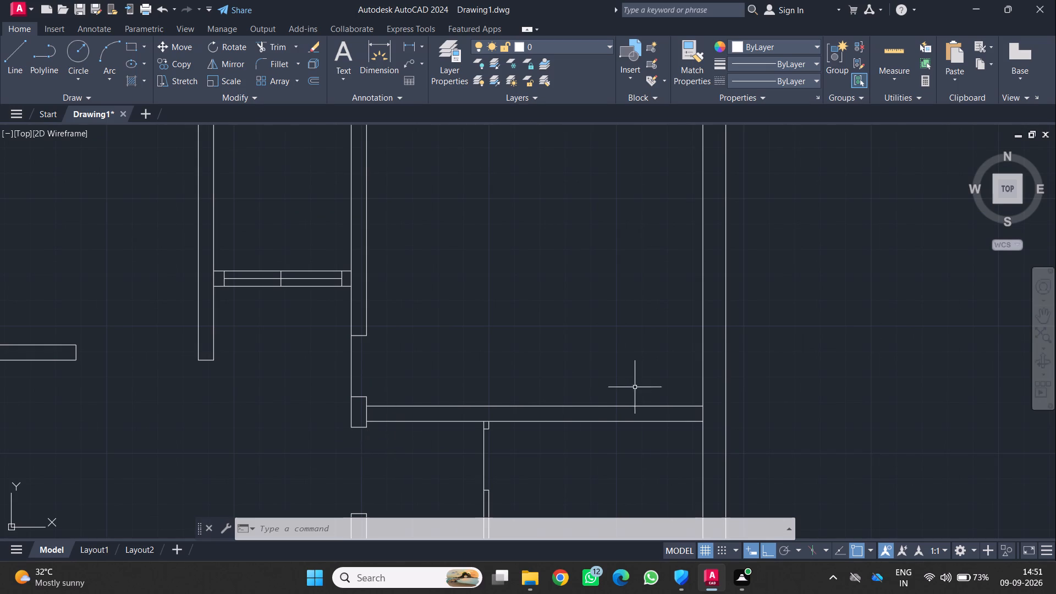
scroll(555, 399, down, 1)
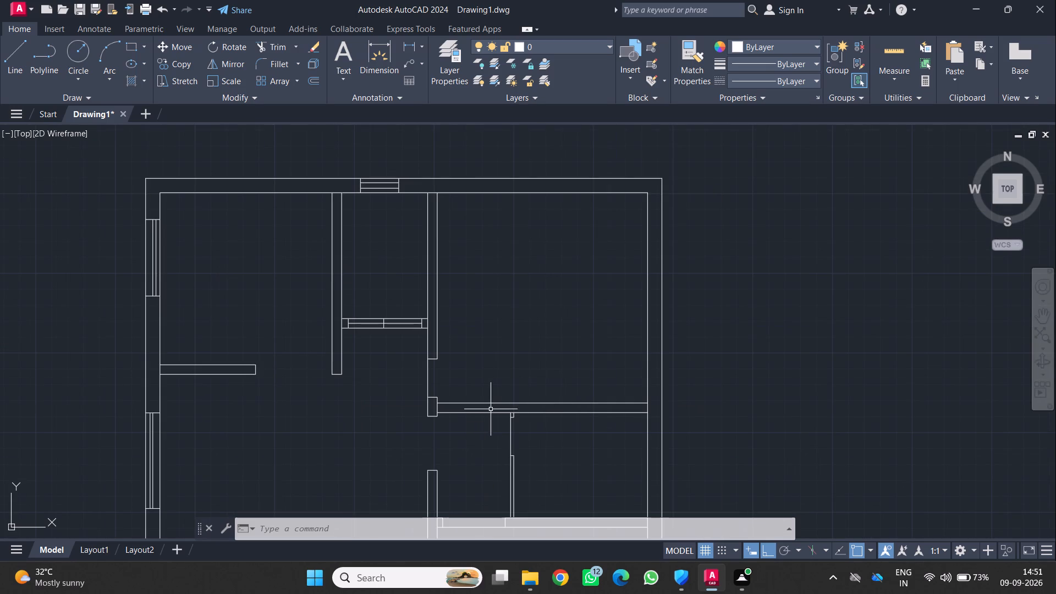
middle_drag(427, 371, 554, 377)
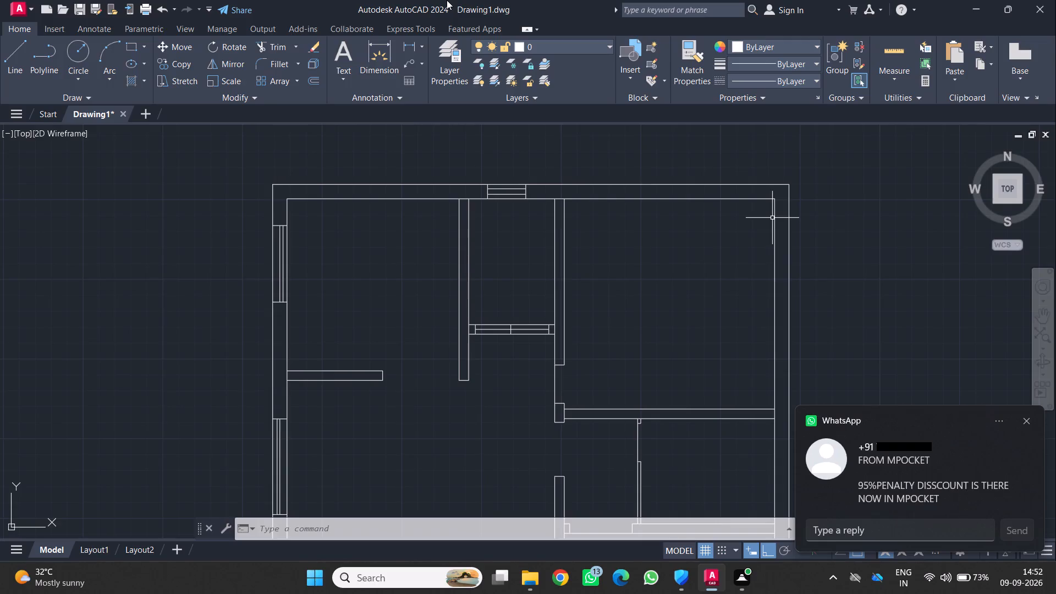
text(TP)
key(Return)
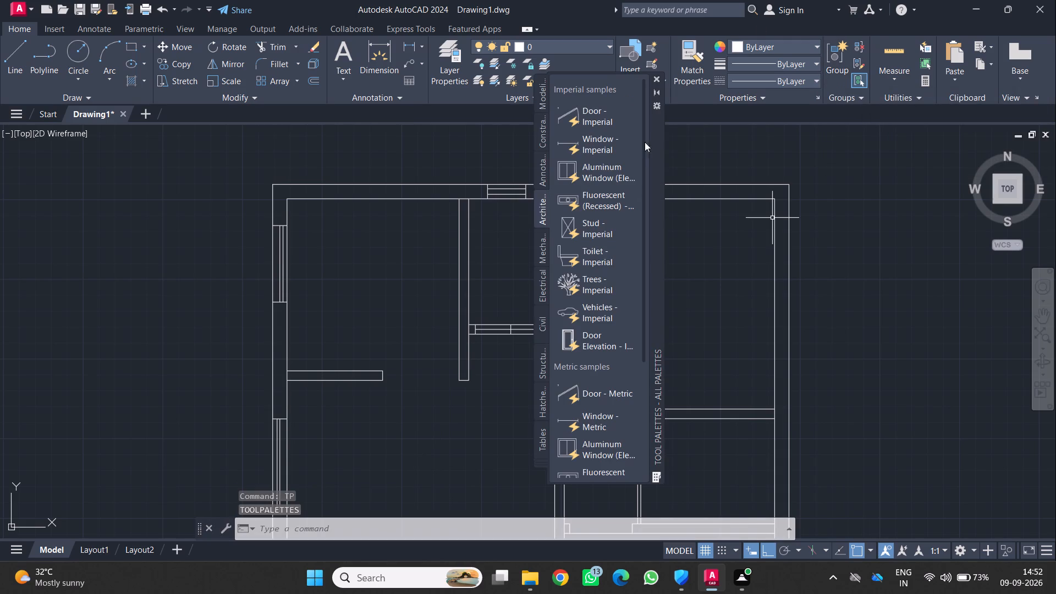
scroll(561, 136, down, 4)
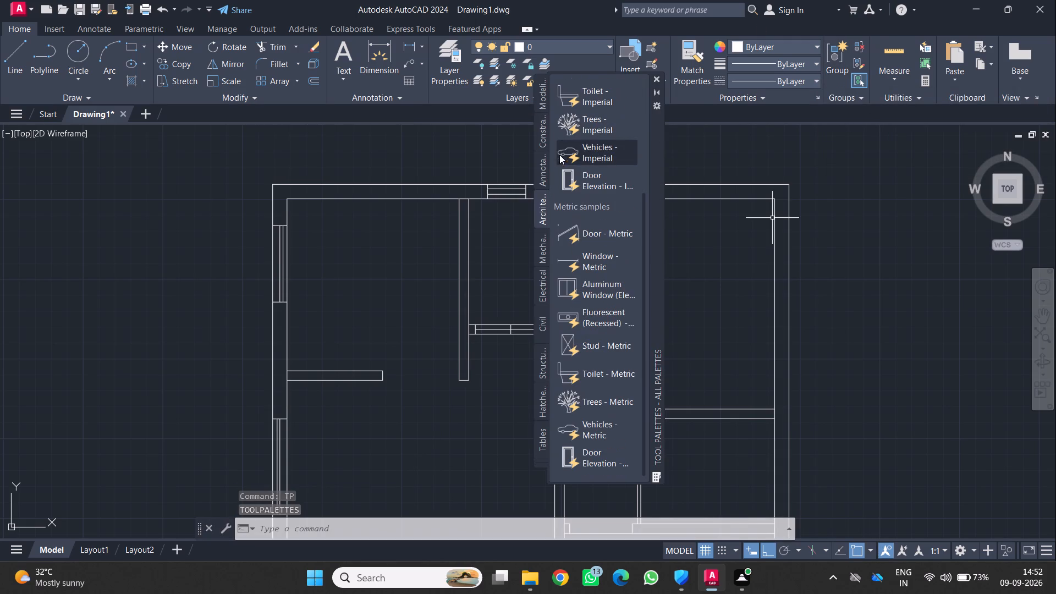
scroll(559, 155, down, 1)
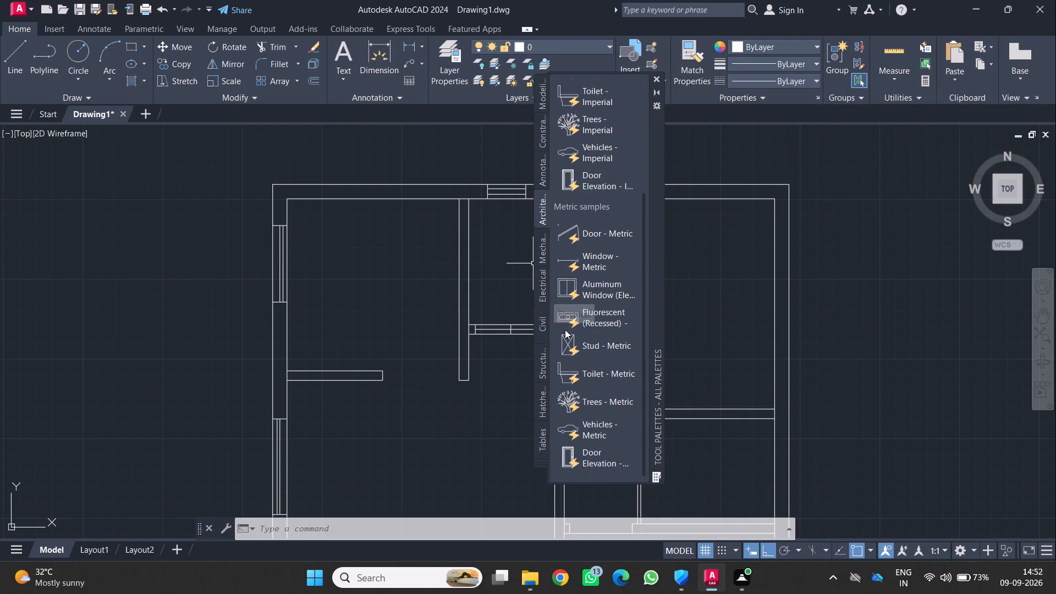
click(543, 446)
click(536, 398)
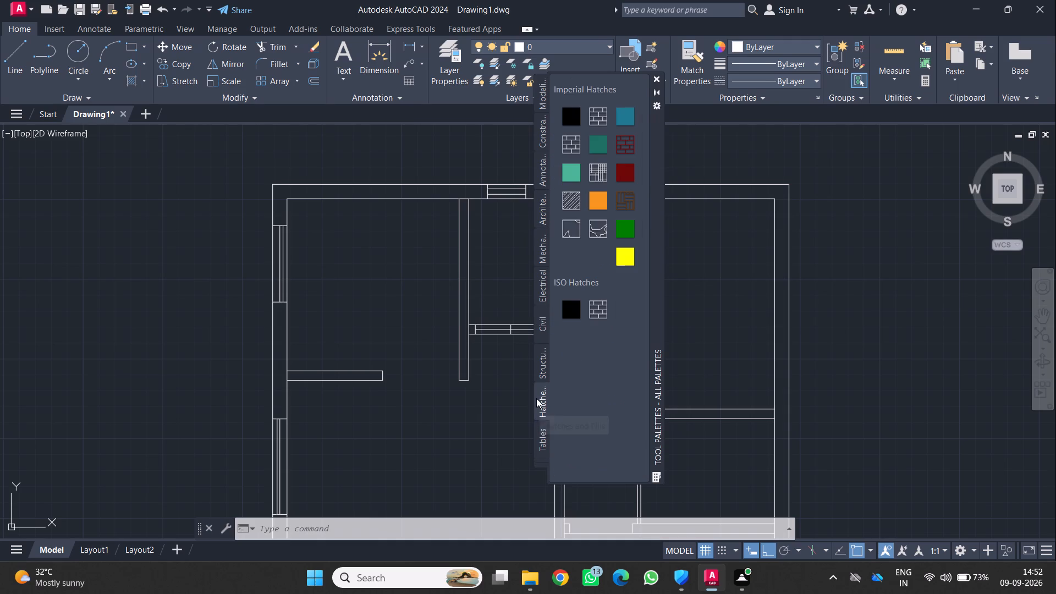
click(540, 354)
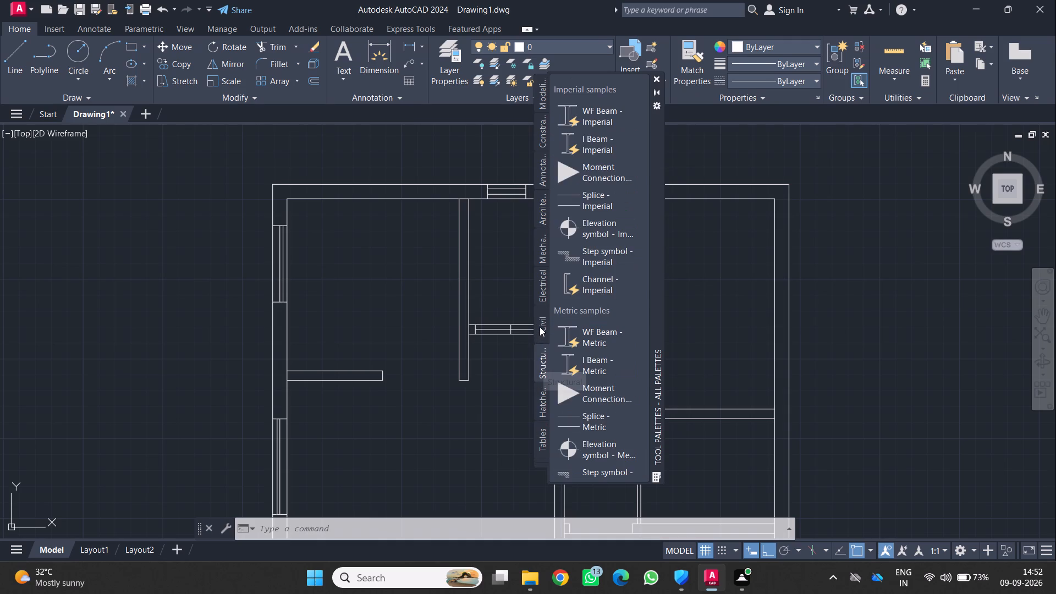
click(542, 329)
click(540, 282)
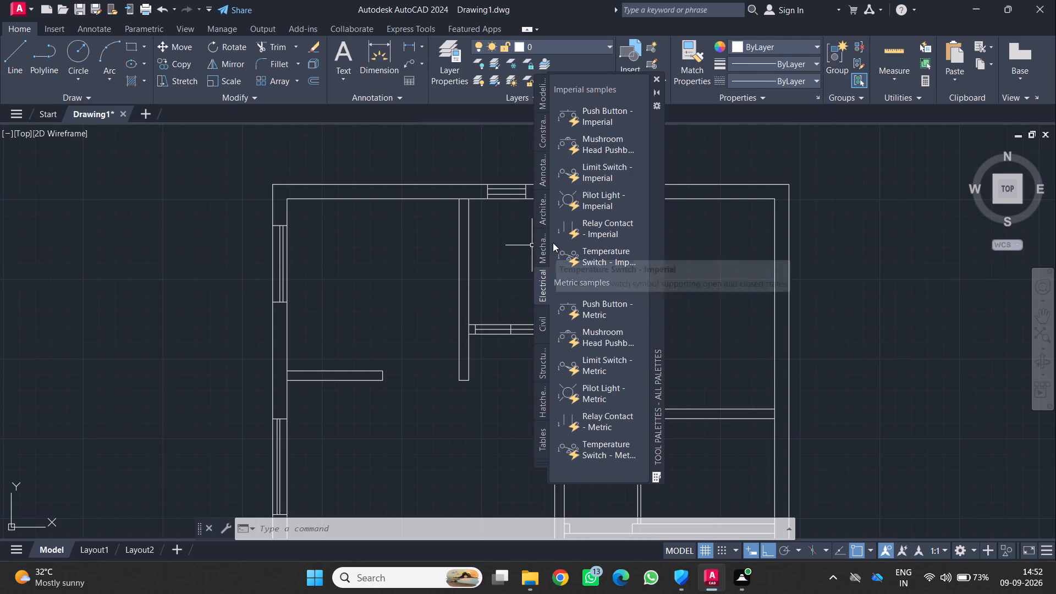
click(538, 252)
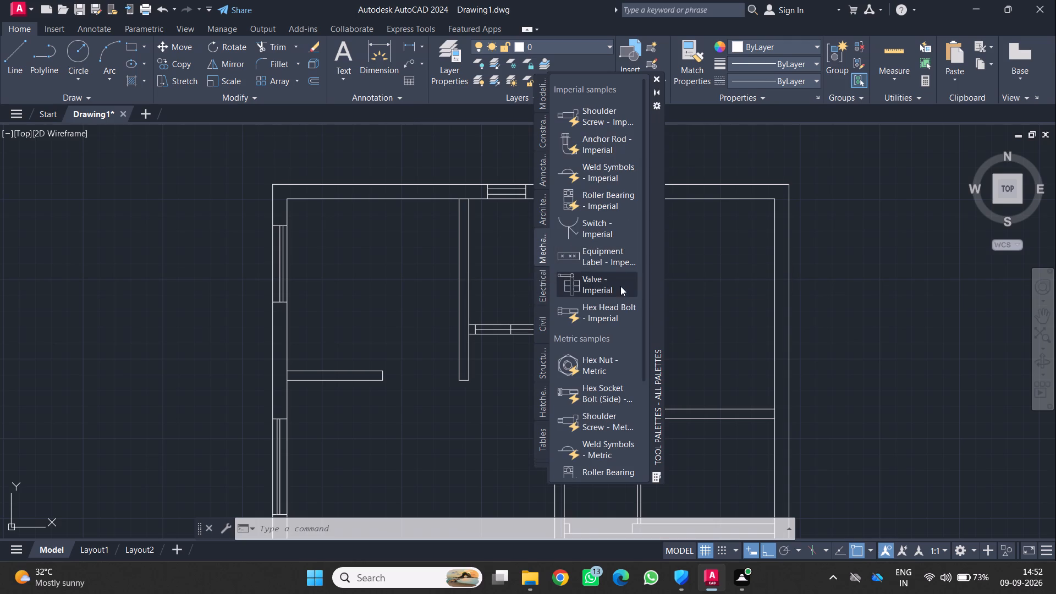
scroll(585, 346, down, 2)
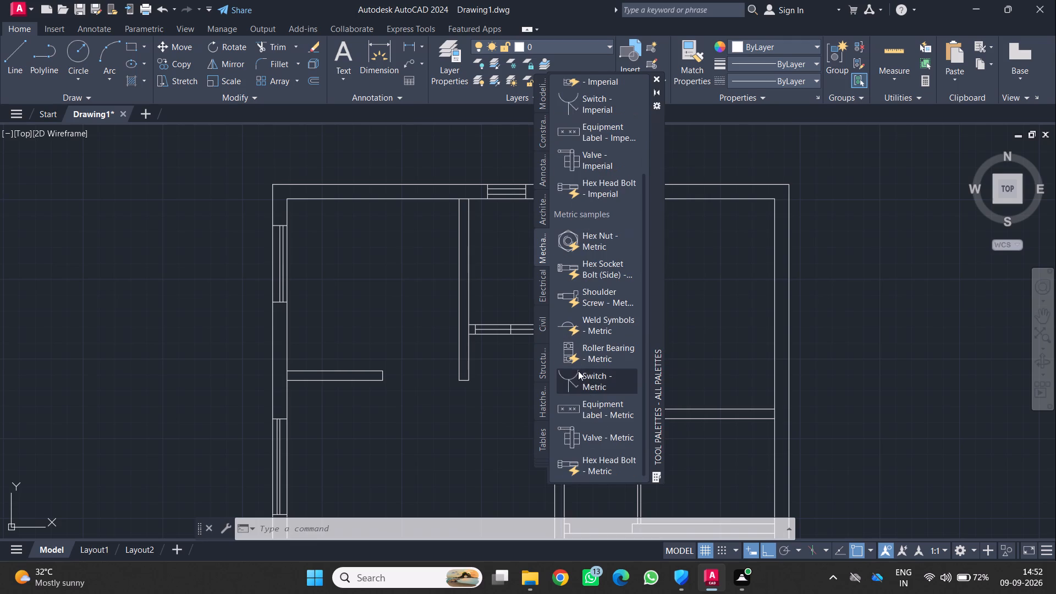
scroll(577, 373, down, 12)
scroll(585, 433, down, 1)
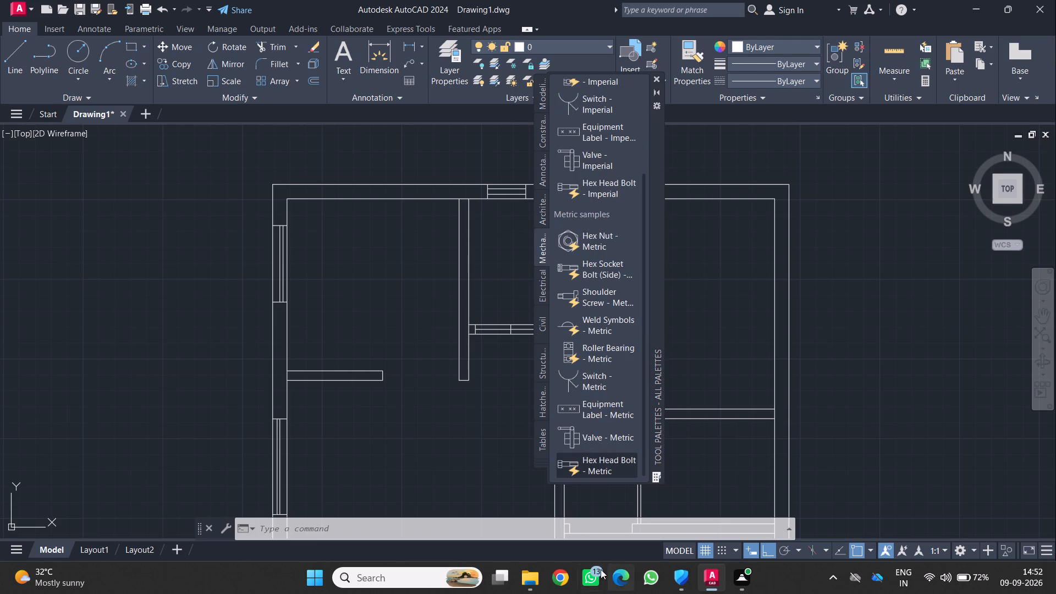
scroll(562, 446, up, 1)
scroll(608, 380, up, 5)
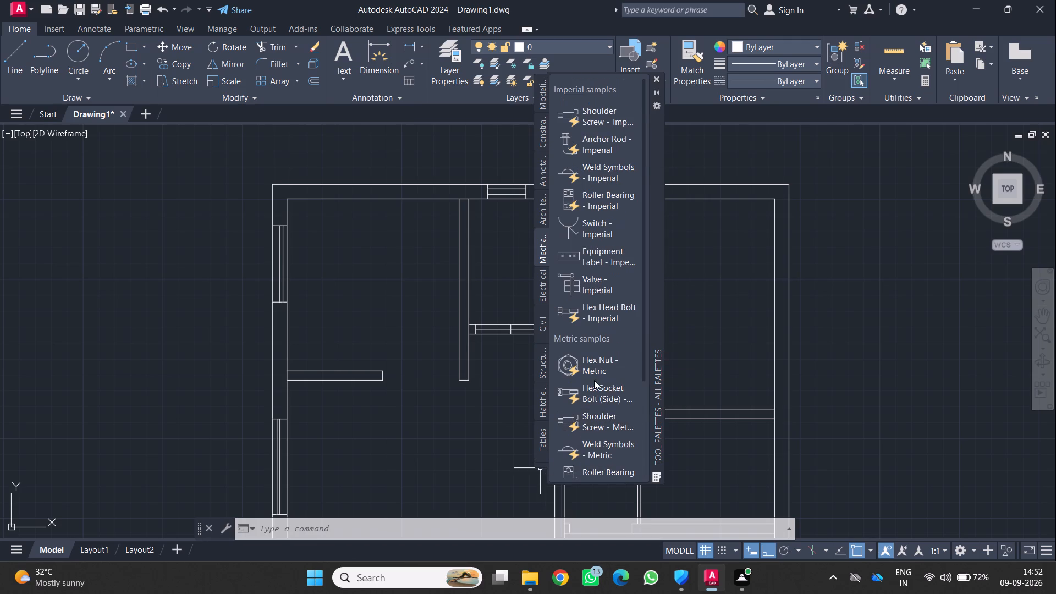
scroll(594, 380, down, 8)
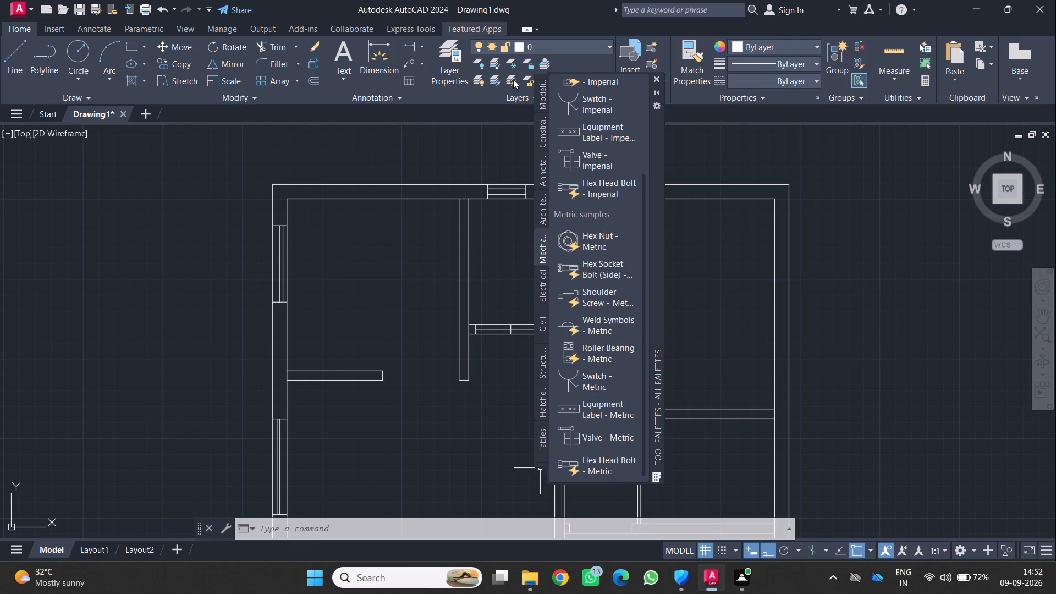
scroll(602, 203, down, 6)
scroll(594, 204, up, 11)
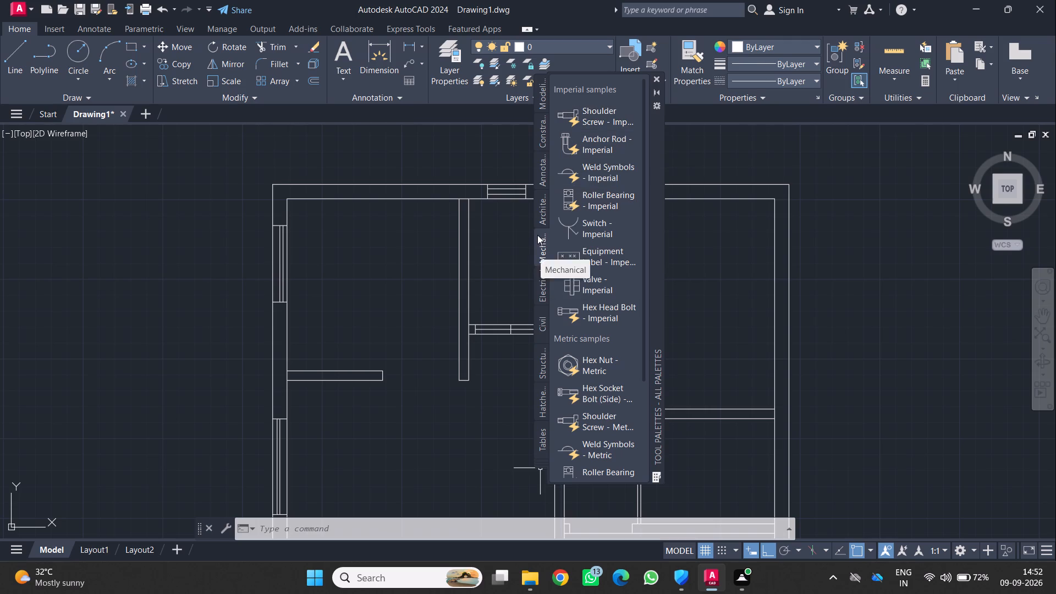
click(542, 211)
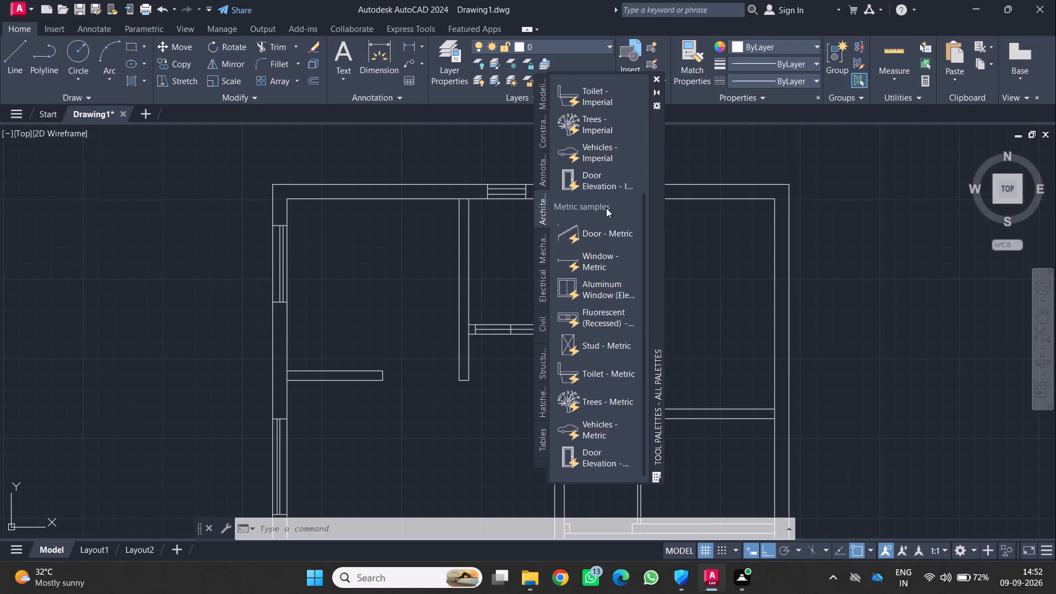
scroll(607, 239, up, 5)
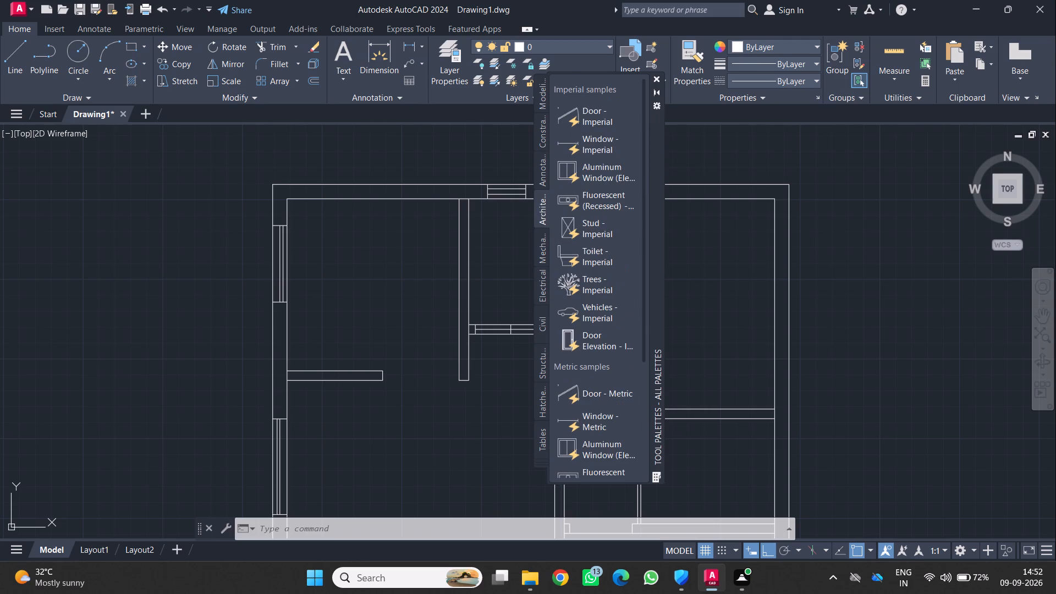
scroll(601, 222, up, 6)
click(541, 171)
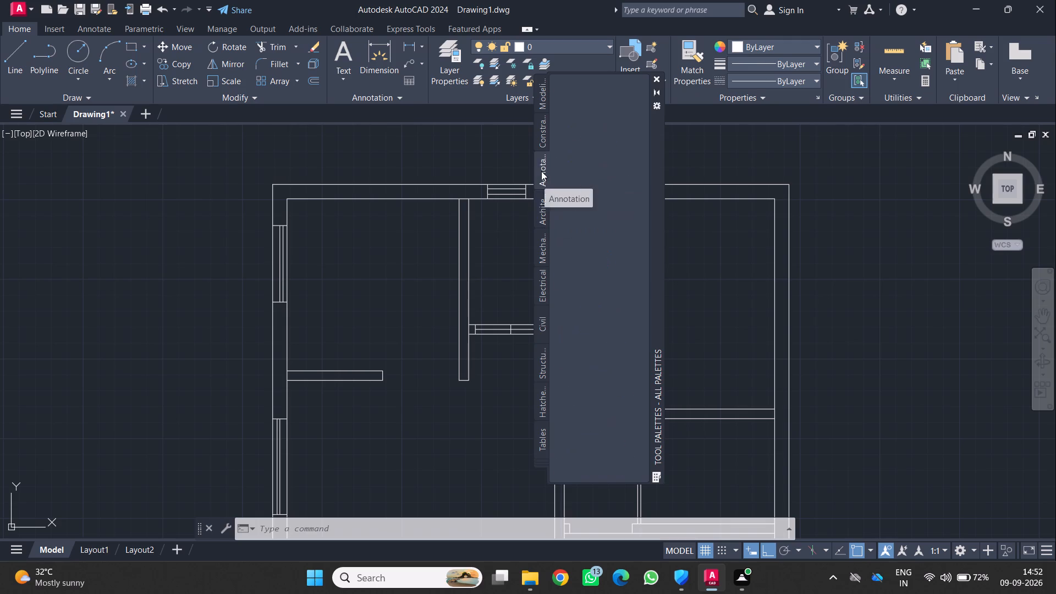
click(542, 124)
click(538, 67)
click(538, 87)
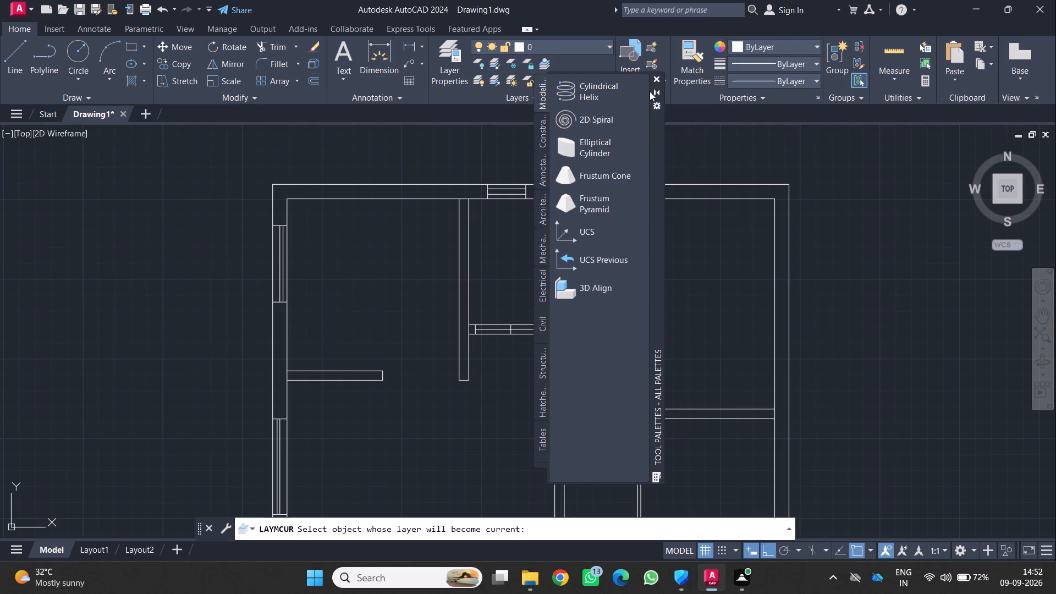
click(656, 78)
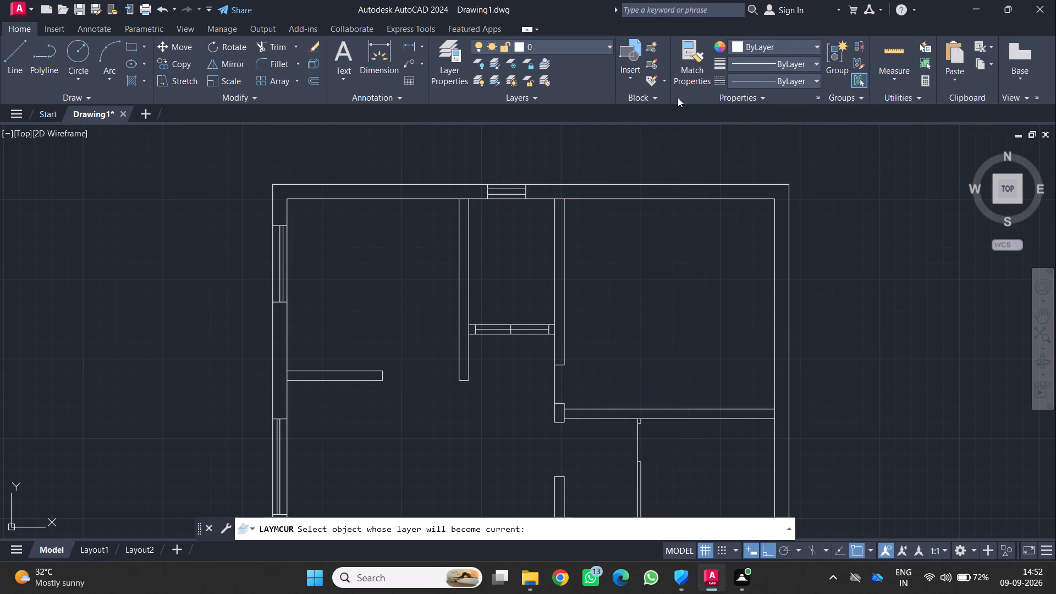
Look through the DesignCenter folder tree and the blocks of Home - Space Planner.dwg for usable floor plan symbols.
text(DC)
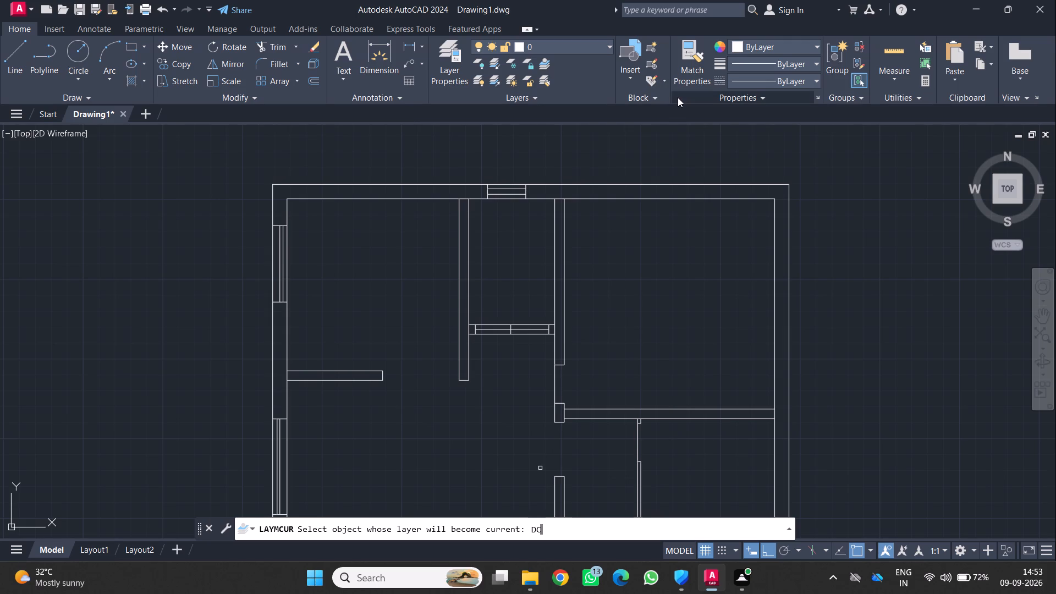
key(Escape)
text(DC)
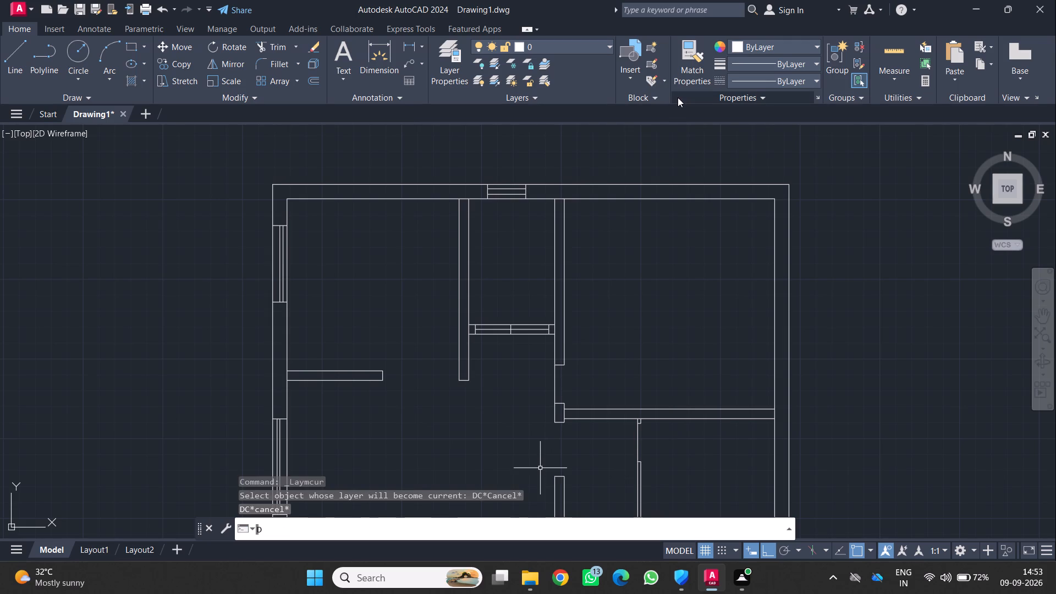
key(Return)
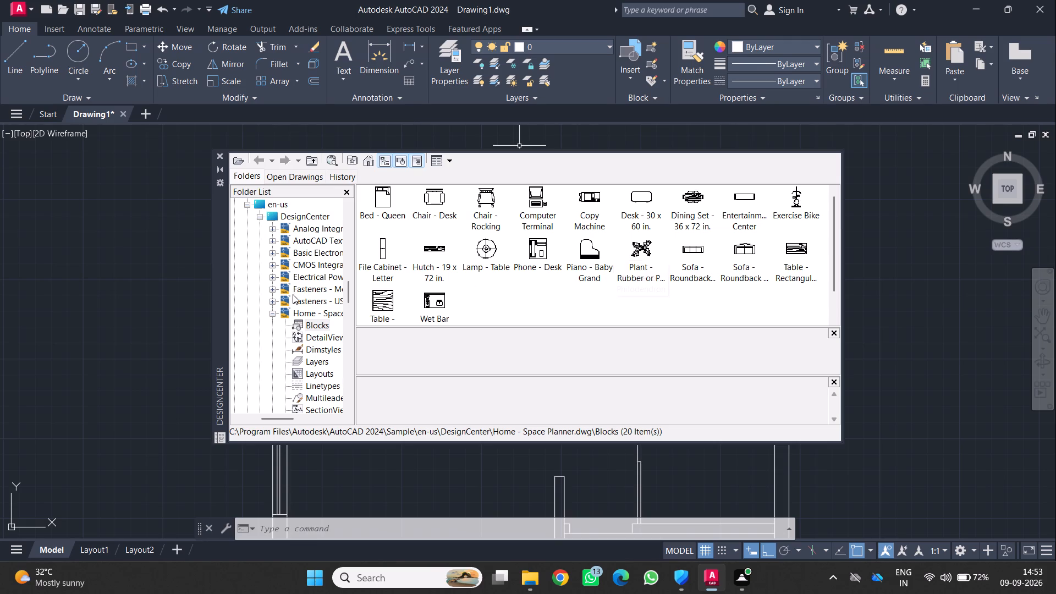
scroll(329, 345, down, 1)
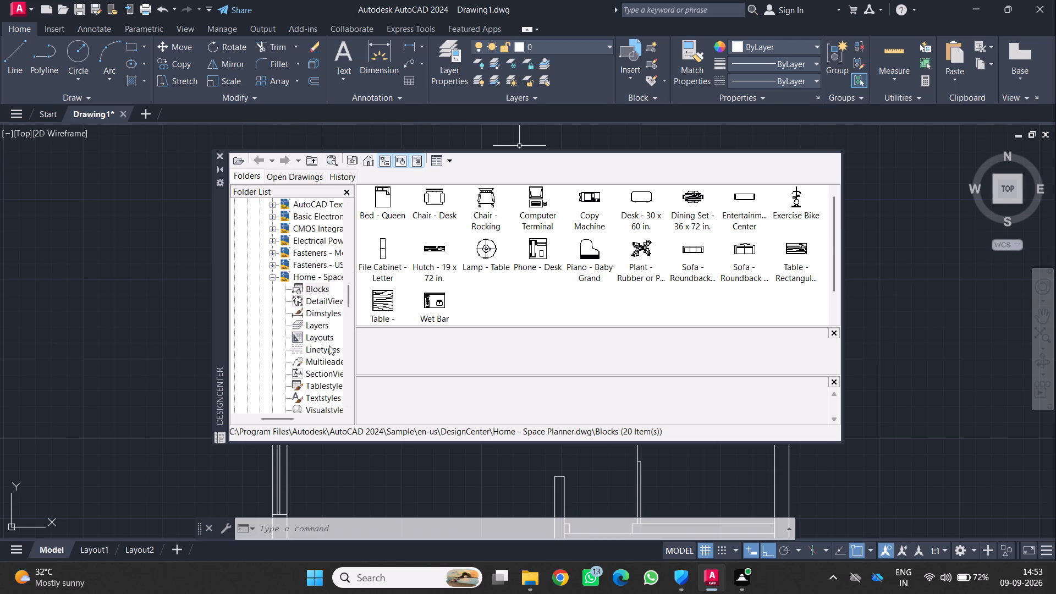
scroll(329, 345, down, 5)
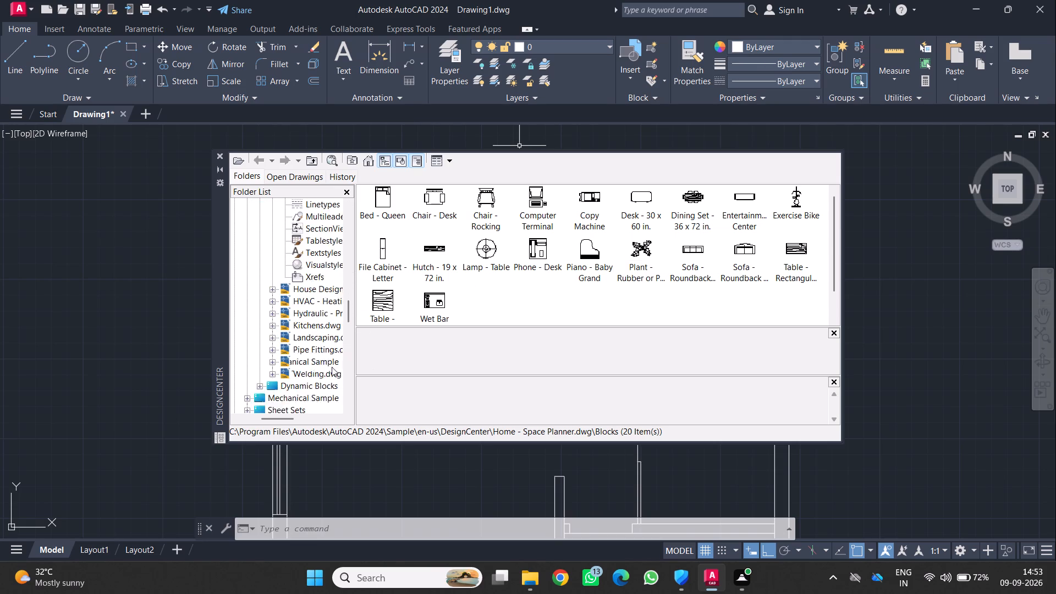
scroll(332, 367, down, 3)
scroll(326, 359, up, 4)
scroll(324, 351, down, 7)
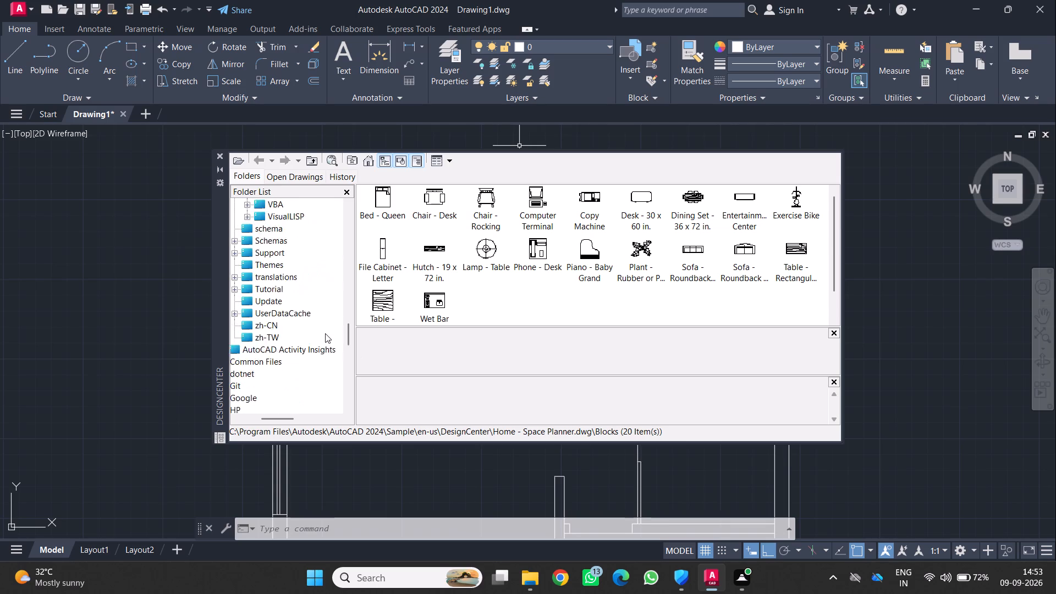
scroll(325, 333, down, 4)
scroll(320, 343, up, 20)
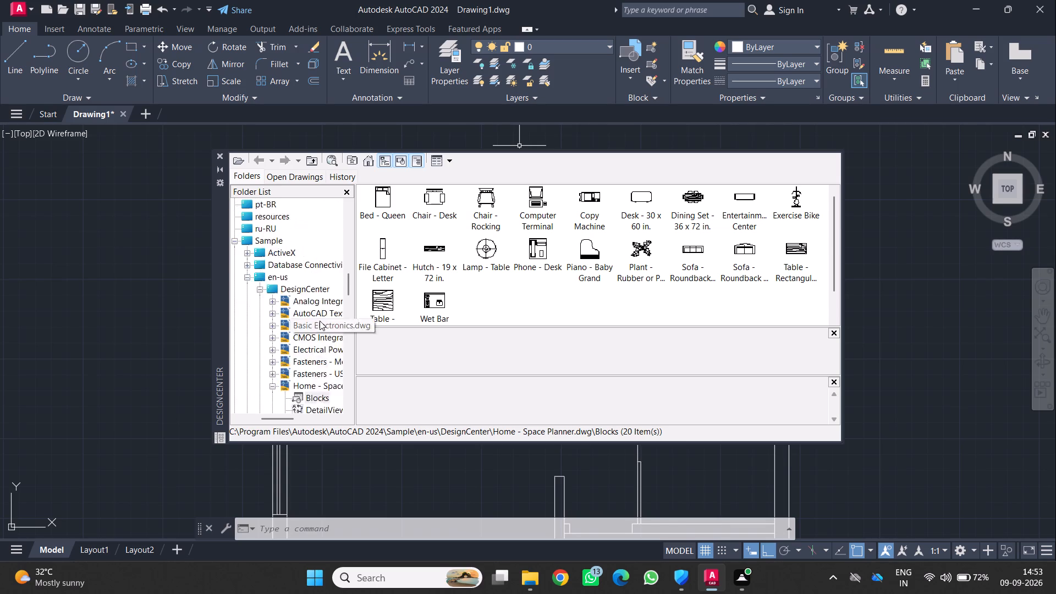
scroll(320, 321, up, 7)
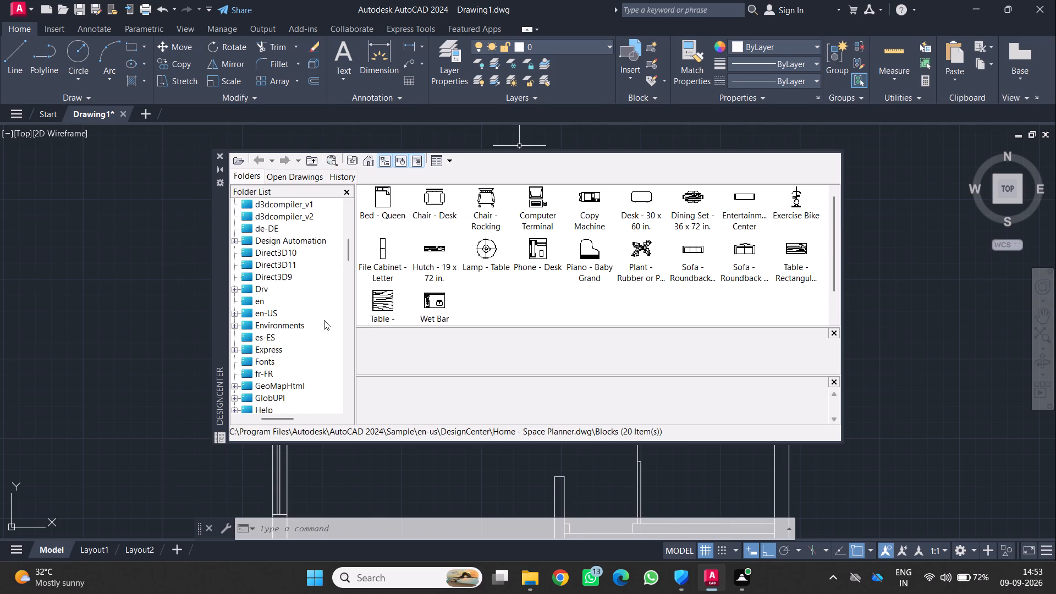
scroll(324, 320, up, 20)
scroll(324, 320, up, 1)
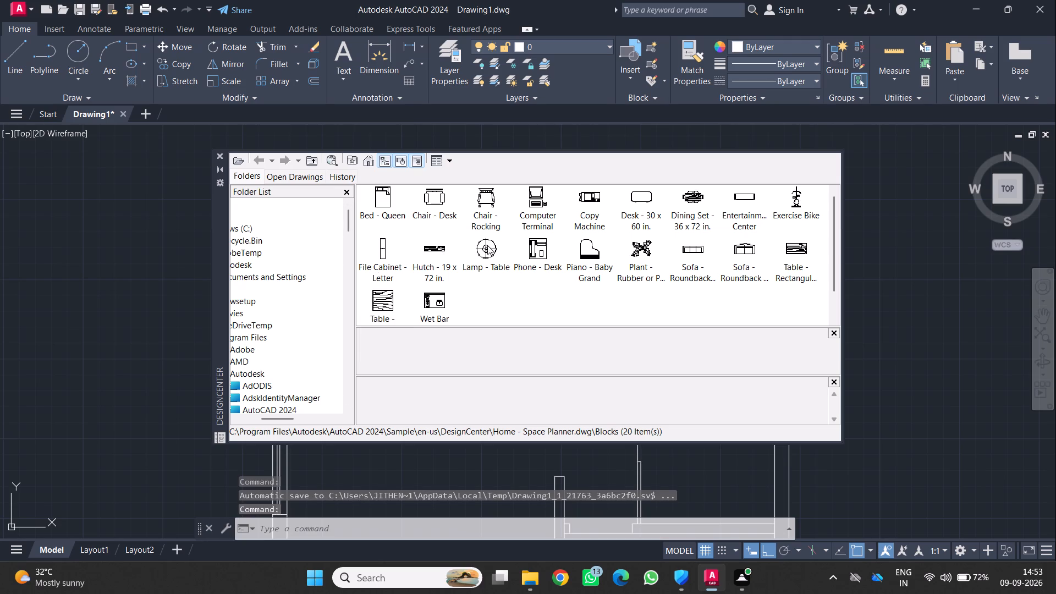
scroll(541, 251, down, 1)
scroll(532, 252, up, 2)
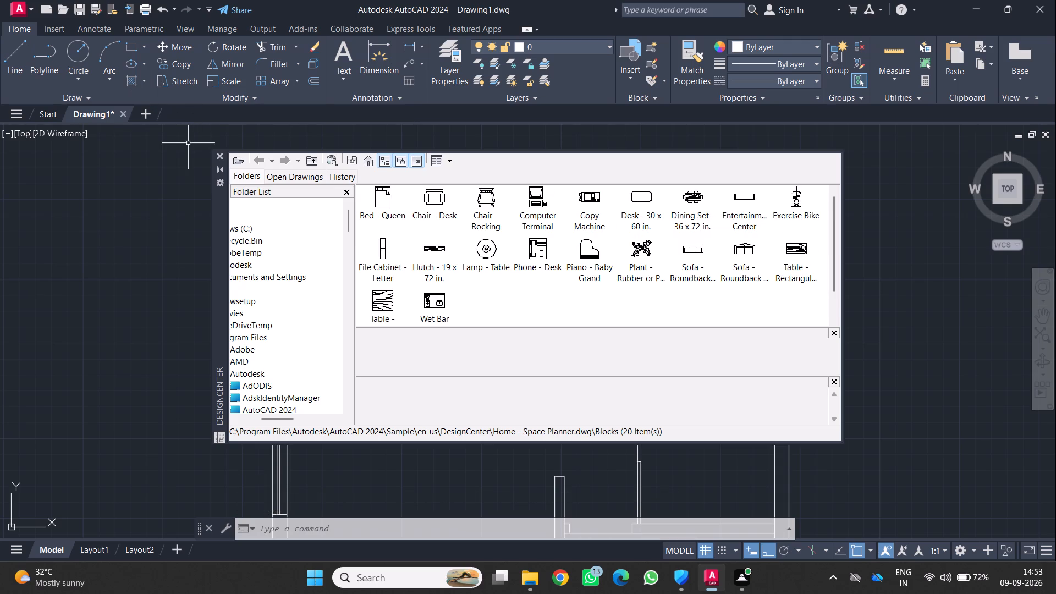
click(222, 153)
Examine the imperial and metric sample blocks in the Architectural tool palette for symbols that suit the floor plan.
scroll(263, 191, down, 1)
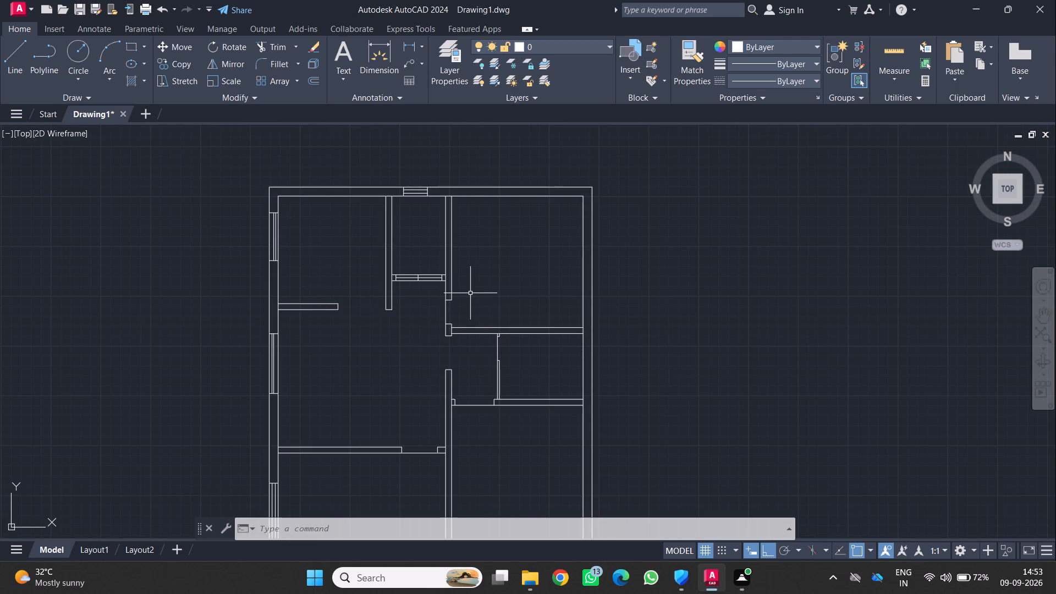
text(TP)
key(Return)
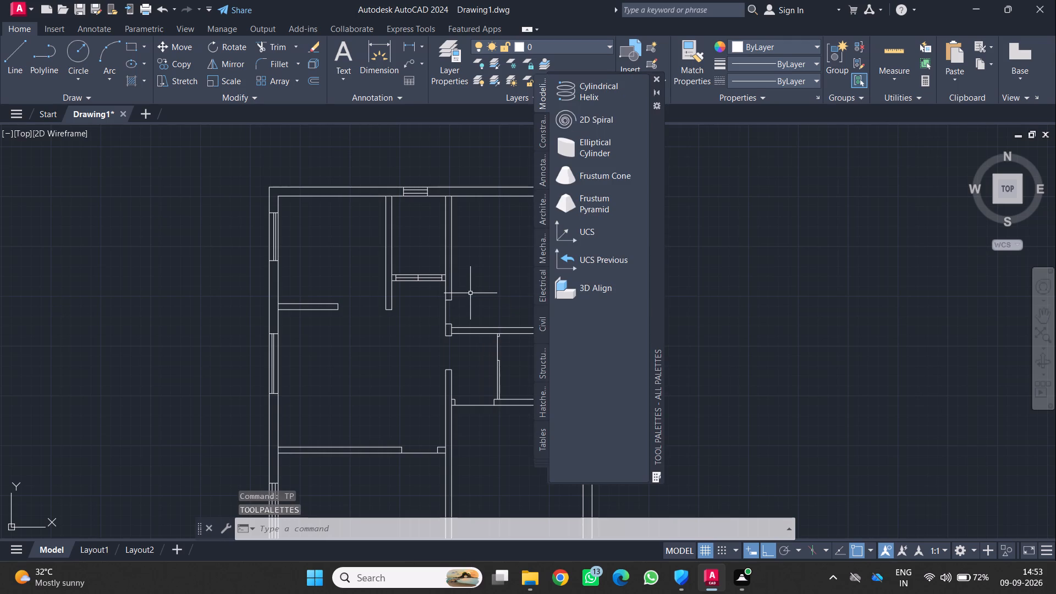
click(537, 210)
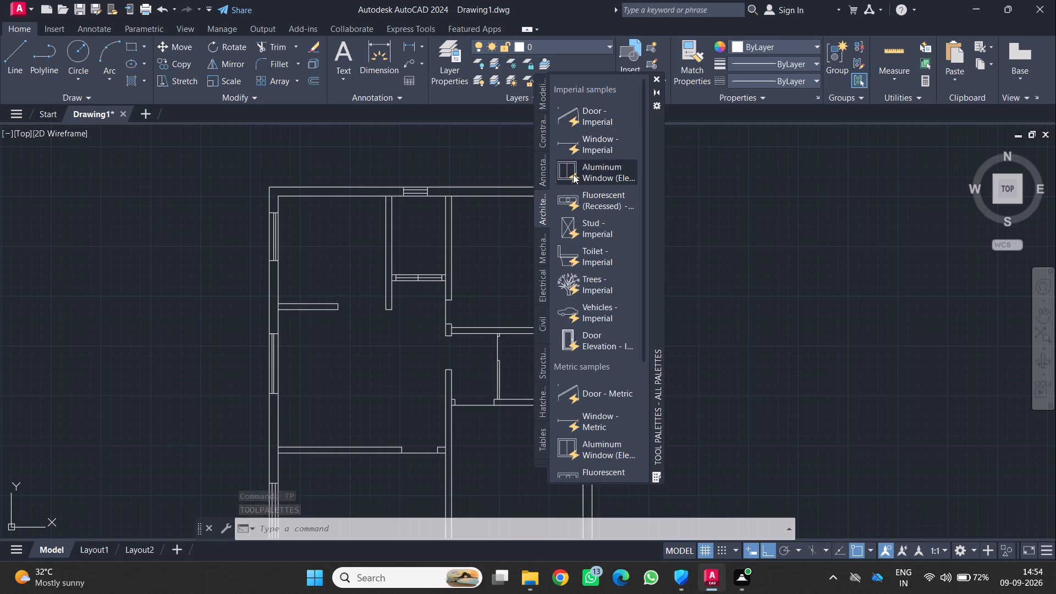
scroll(575, 235, down, 1)
scroll(587, 317, down, 1)
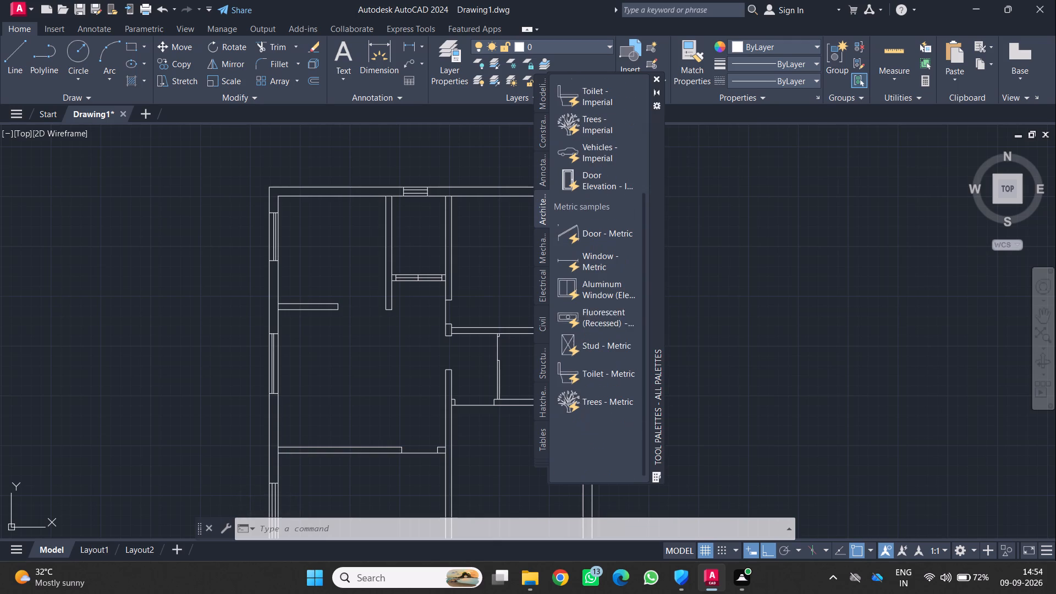
scroll(587, 320, down, 5)
scroll(570, 412, down, 8)
scroll(583, 397, up, 7)
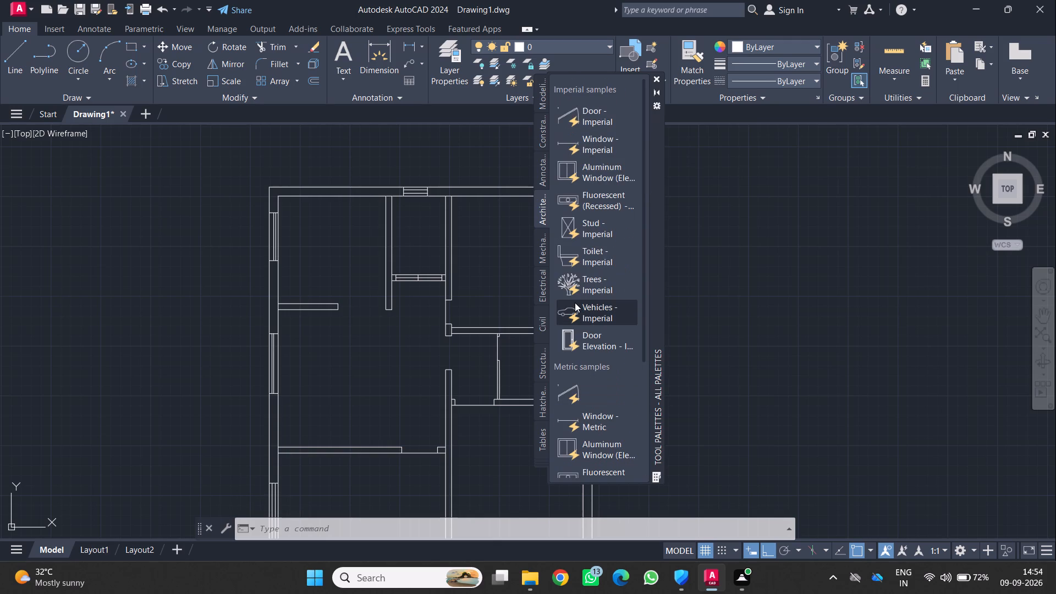
key(Escape)
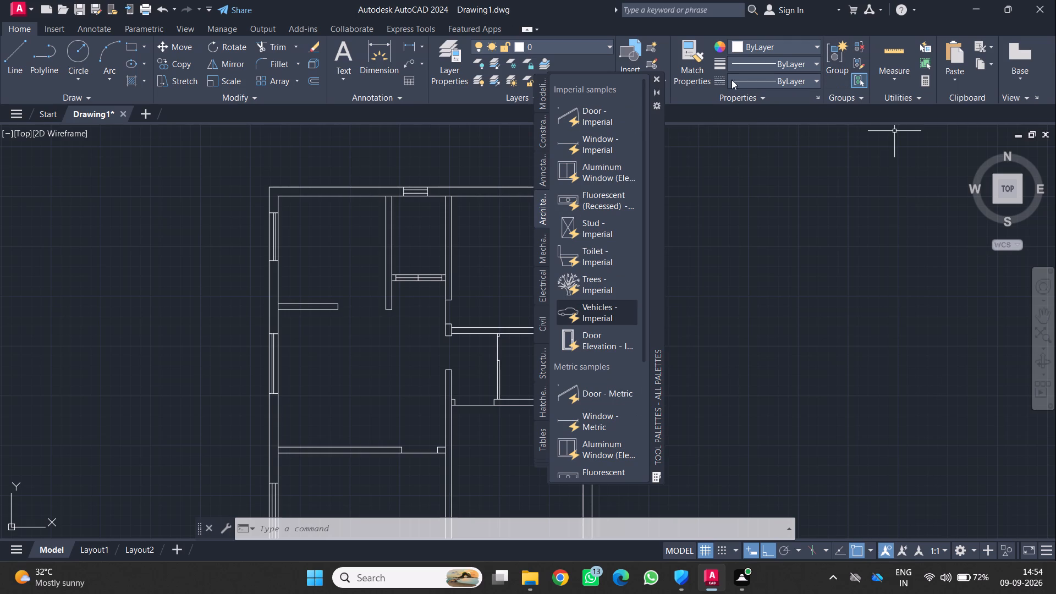
click(656, 78)
Look through the Home - Space Planner.dwg furniture blocks in DesignCenter again, with the folder list hidden.
text(DC)
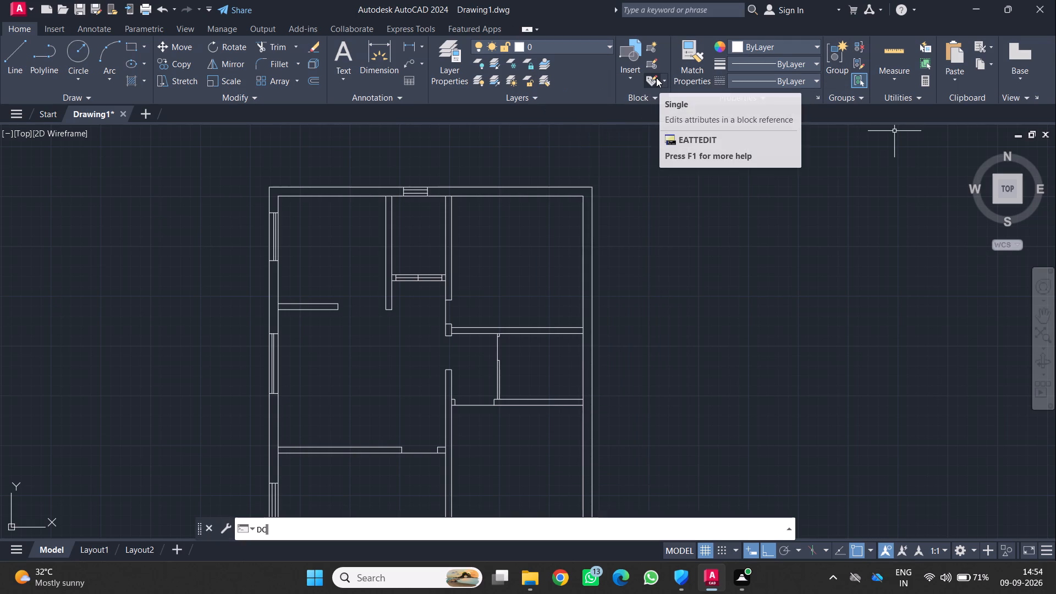
key(Return)
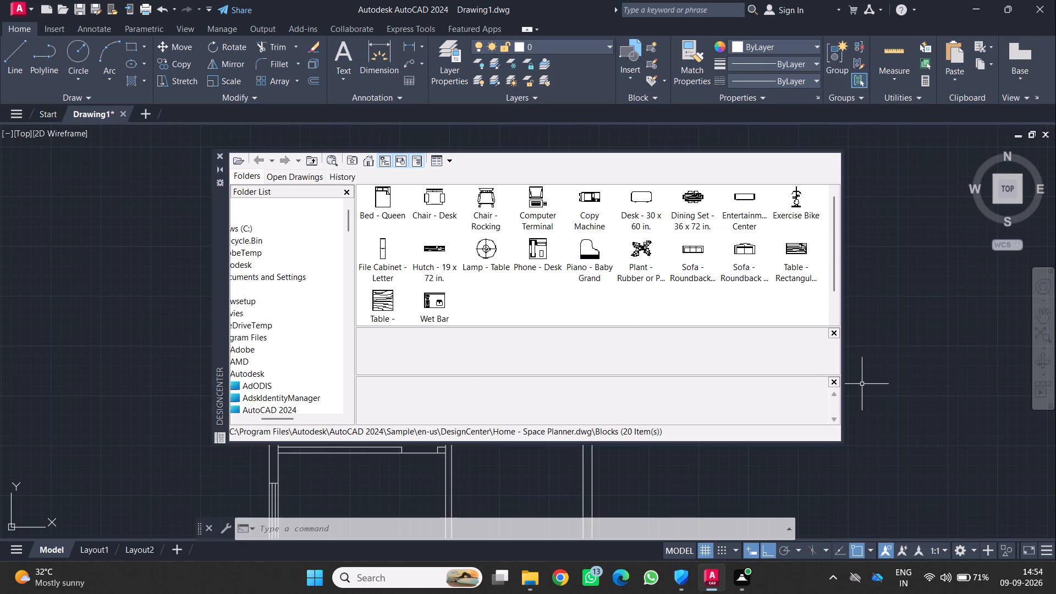
scroll(400, 300, down, 1)
scroll(401, 301, up, 2)
scroll(401, 291, down, 3)
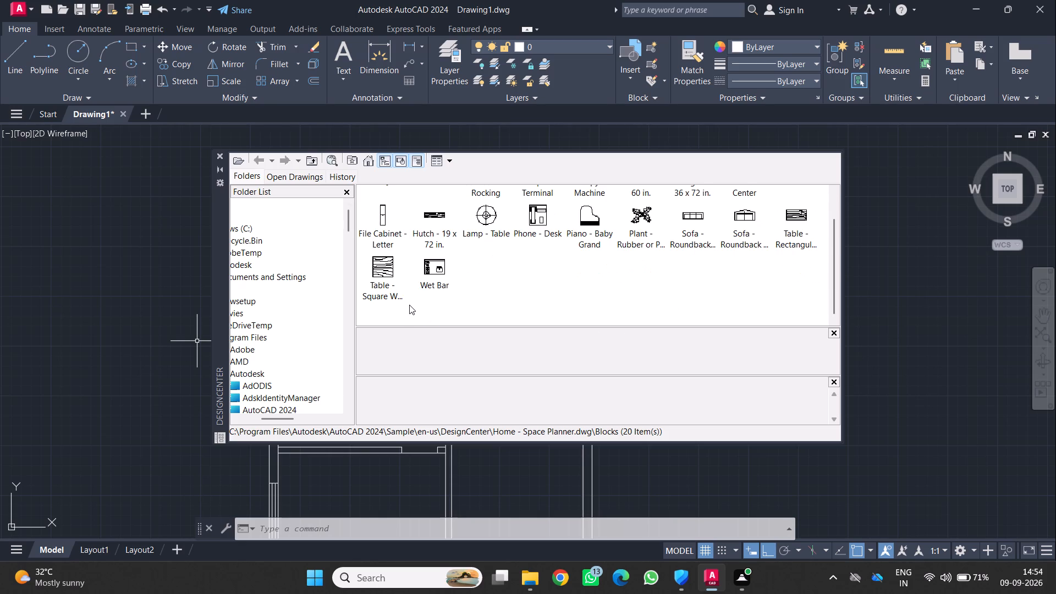
scroll(425, 309, up, 2)
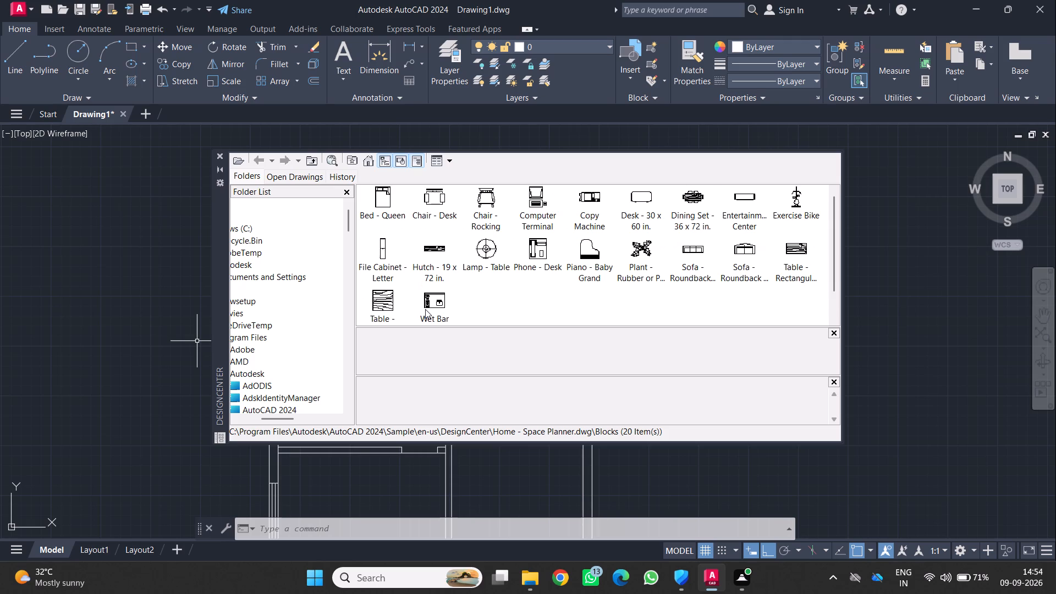
scroll(425, 309, up, 1)
scroll(466, 280, up, 2)
scroll(492, 220, up, 2)
scroll(512, 218, down, 3)
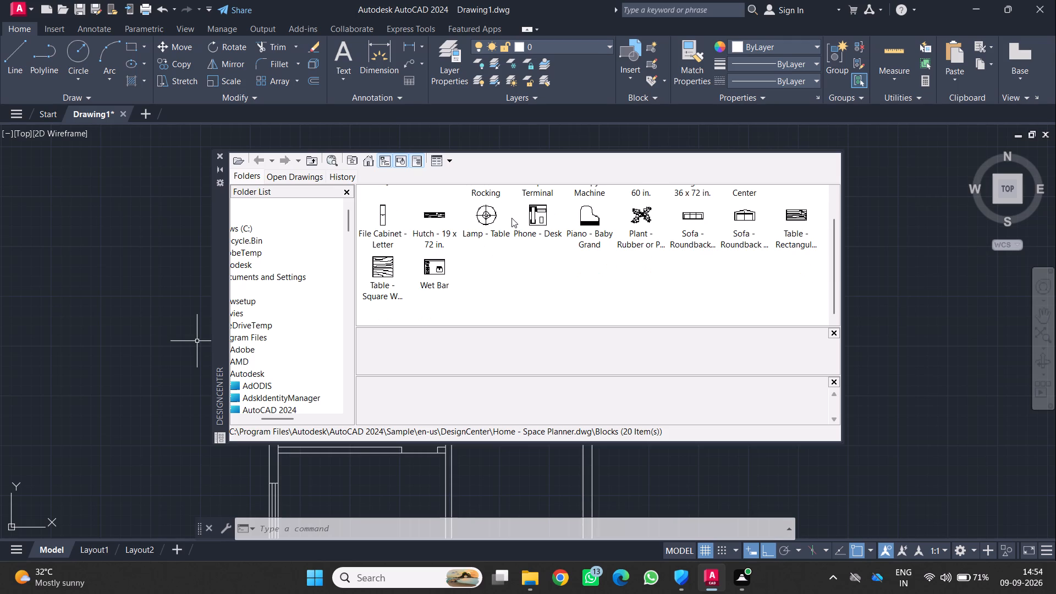
click(350, 186)
click(348, 186)
click(351, 191)
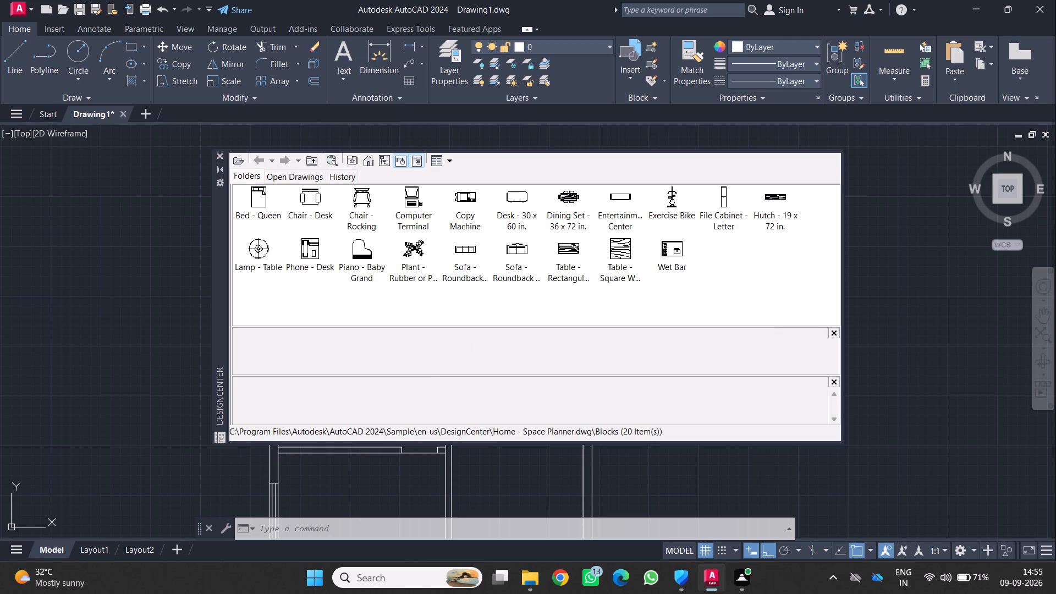
click(219, 152)
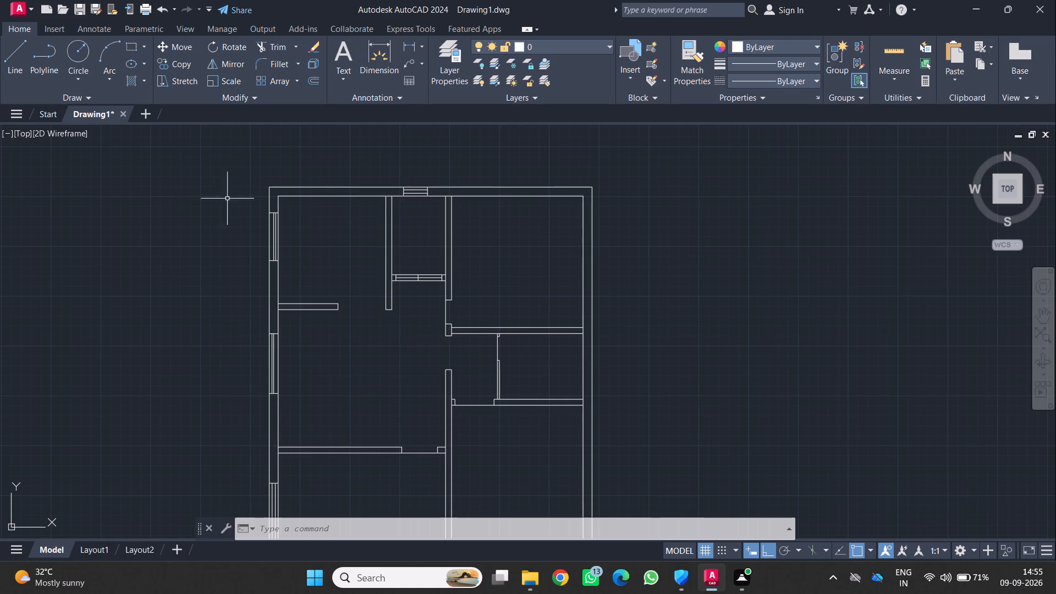
Examine the tool palettes from Constraints, Annotation and Architectural through Mechanical, Electrical, Civil, Structural, Hatches and Tables for usable content.
key(t)
text(P[)
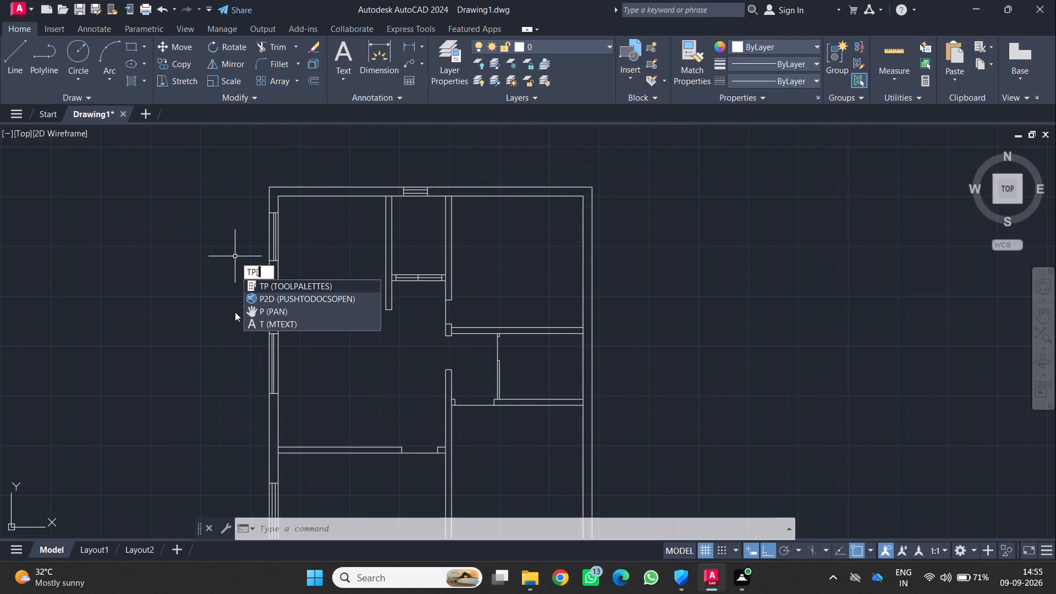
key(Return)
scroll(606, 344, down, 2)
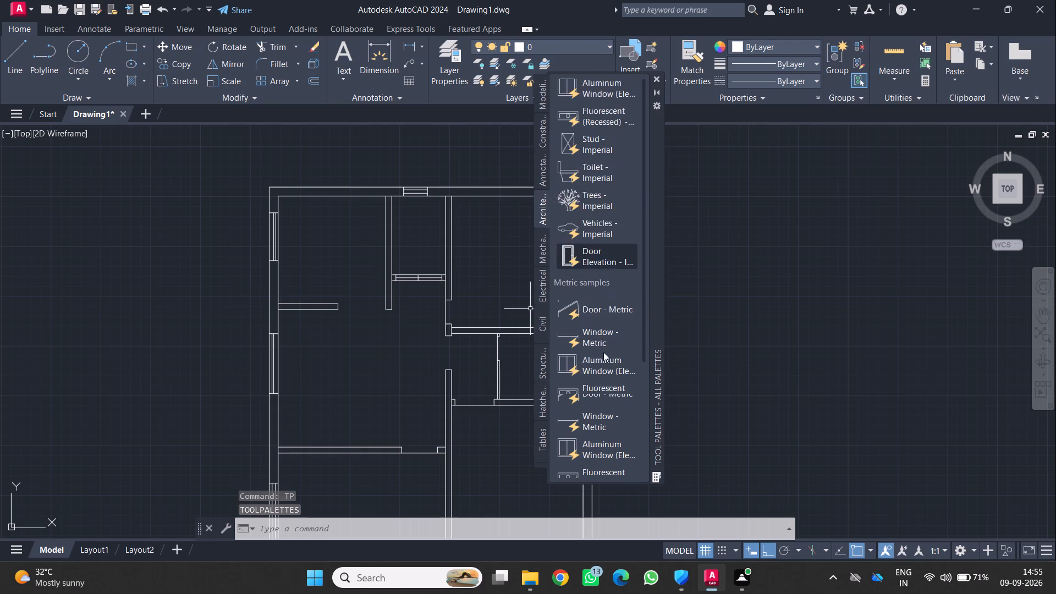
scroll(603, 352, down, 5)
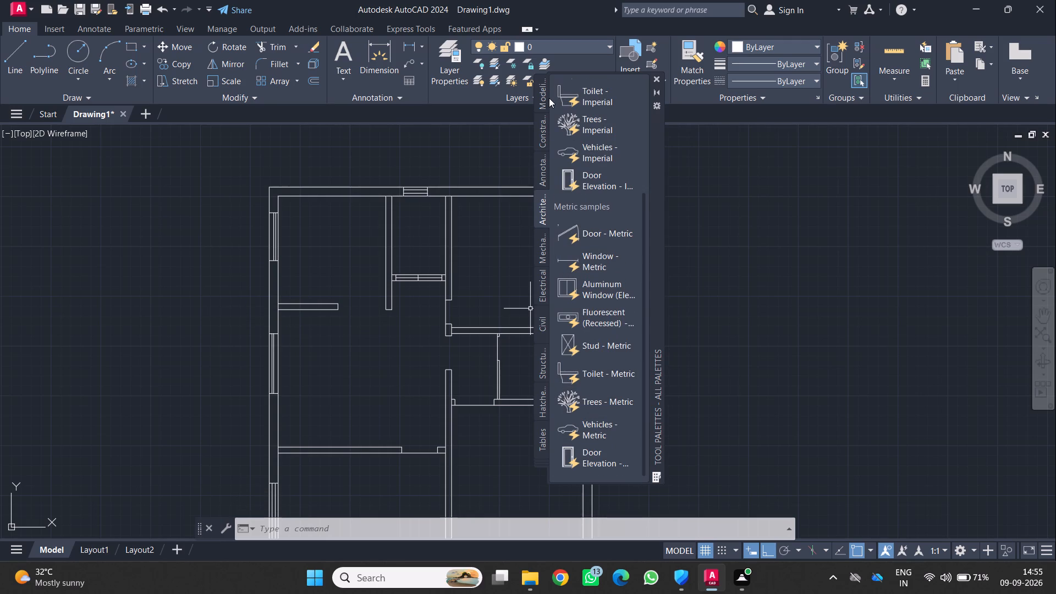
click(542, 123)
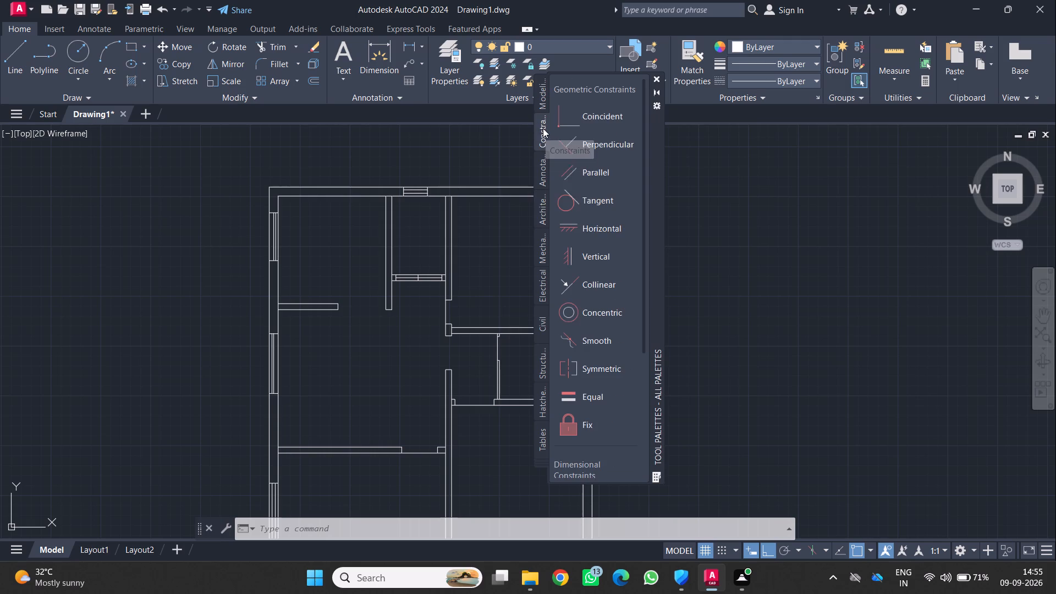
click(544, 175)
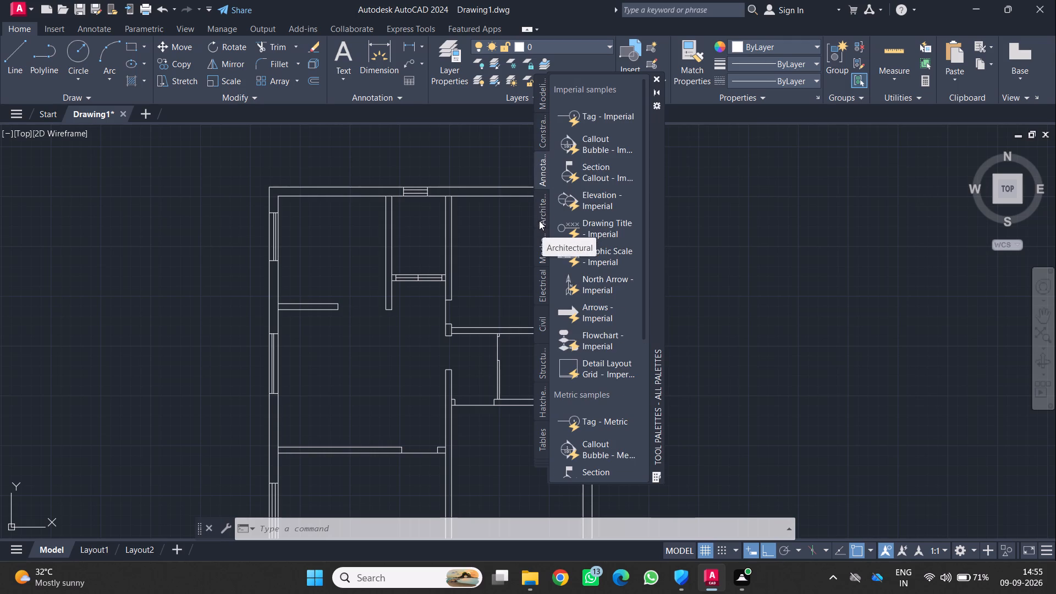
click(538, 218)
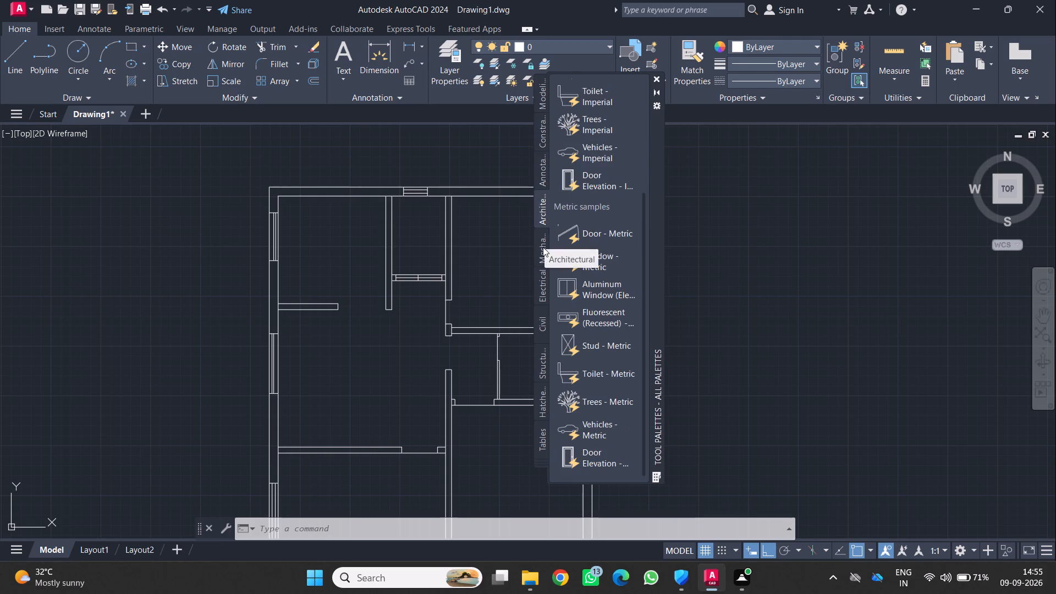
click(543, 251)
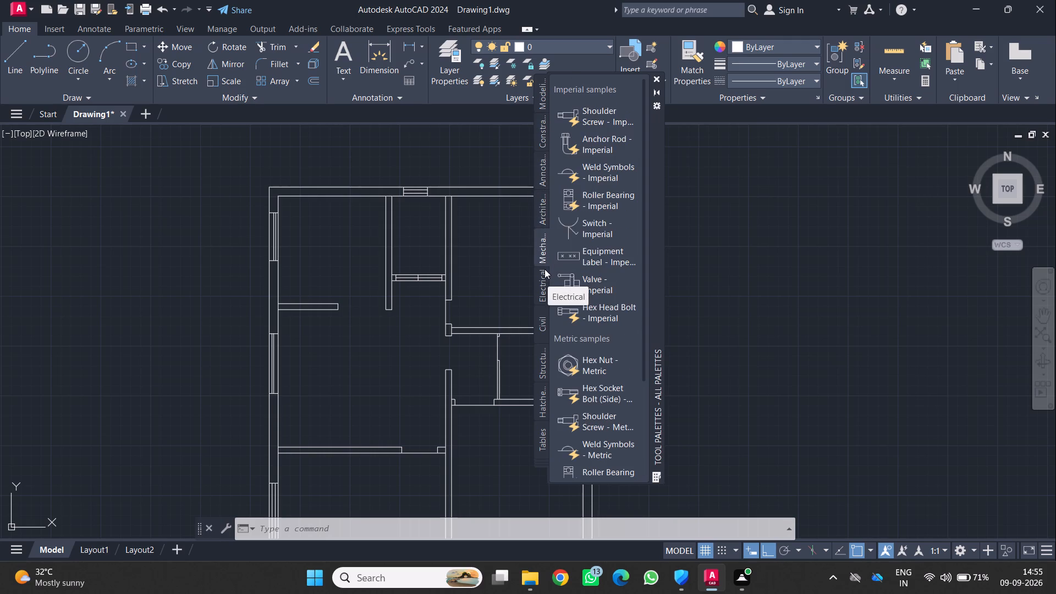
click(543, 279)
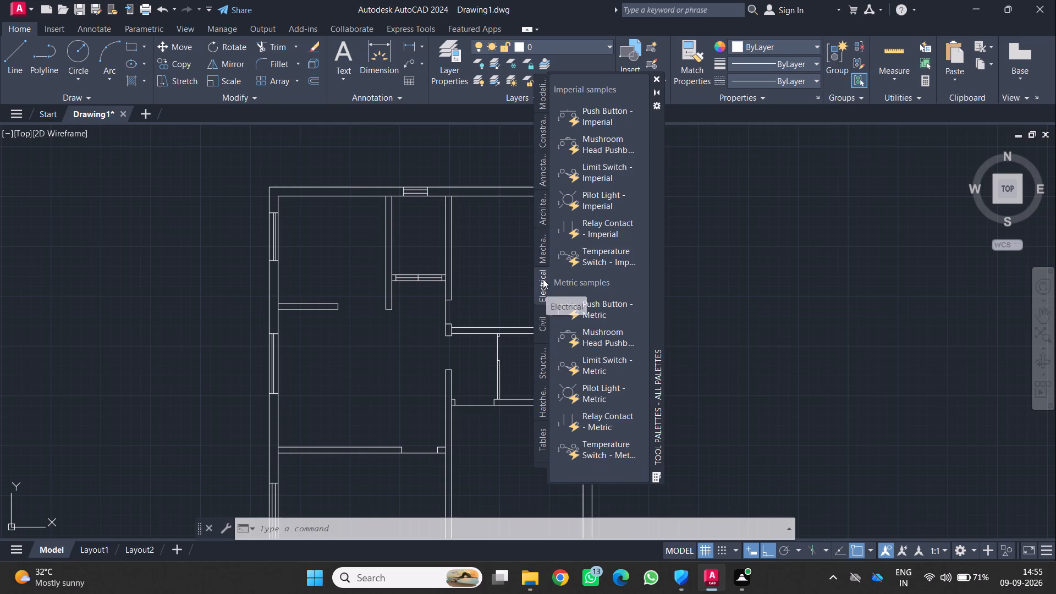
click(543, 310)
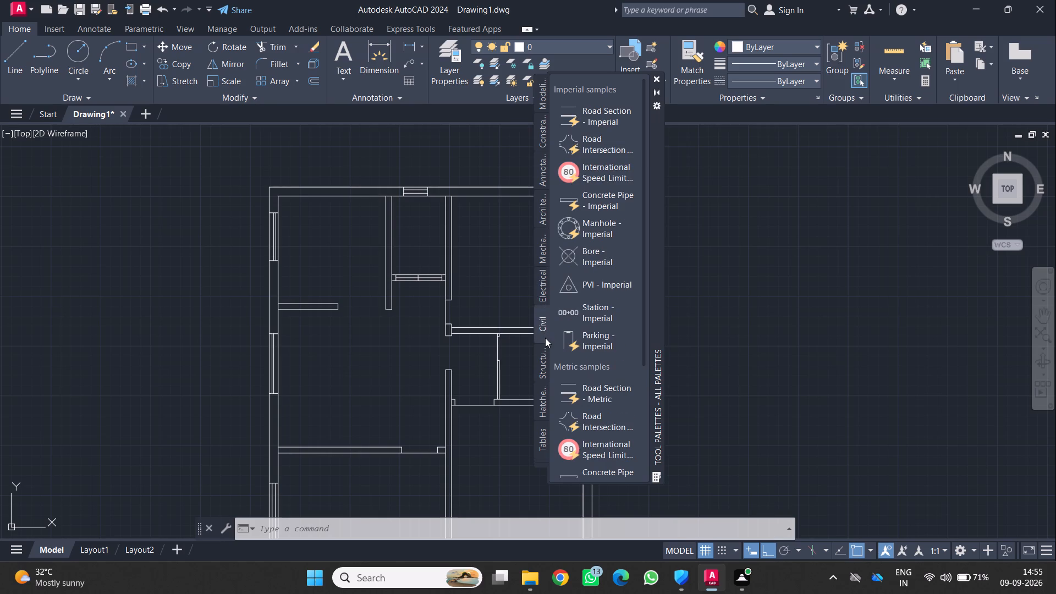
click(546, 358)
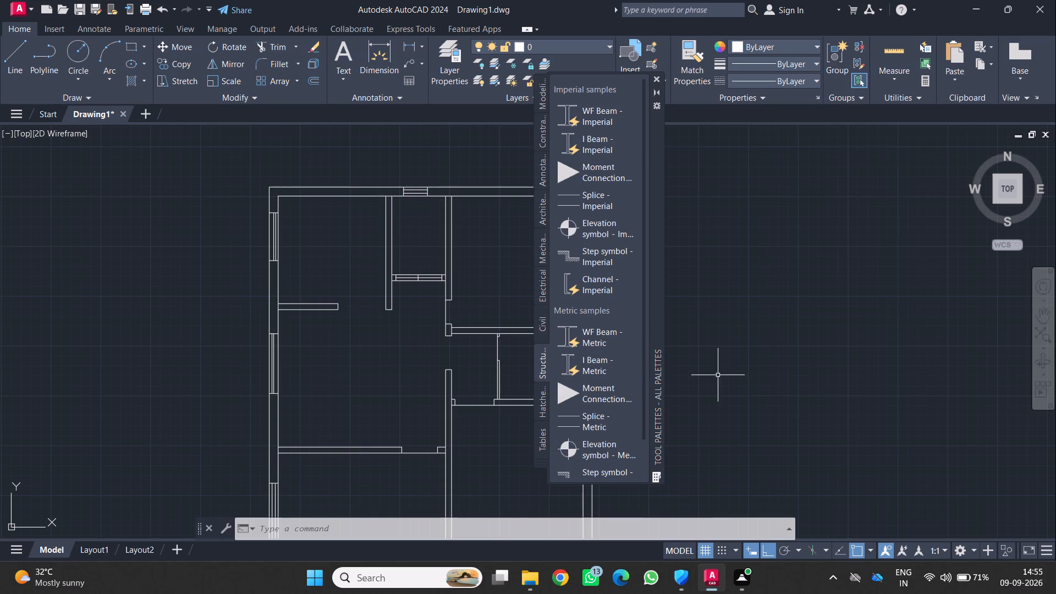
scroll(686, 383, down, 3)
scroll(636, 415, up, 4)
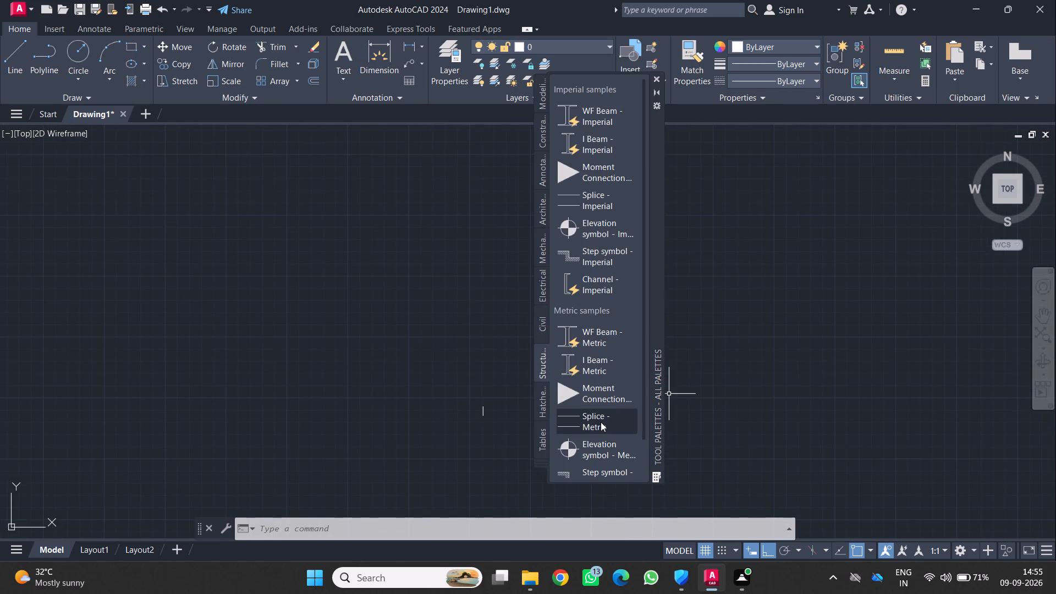
click(542, 408)
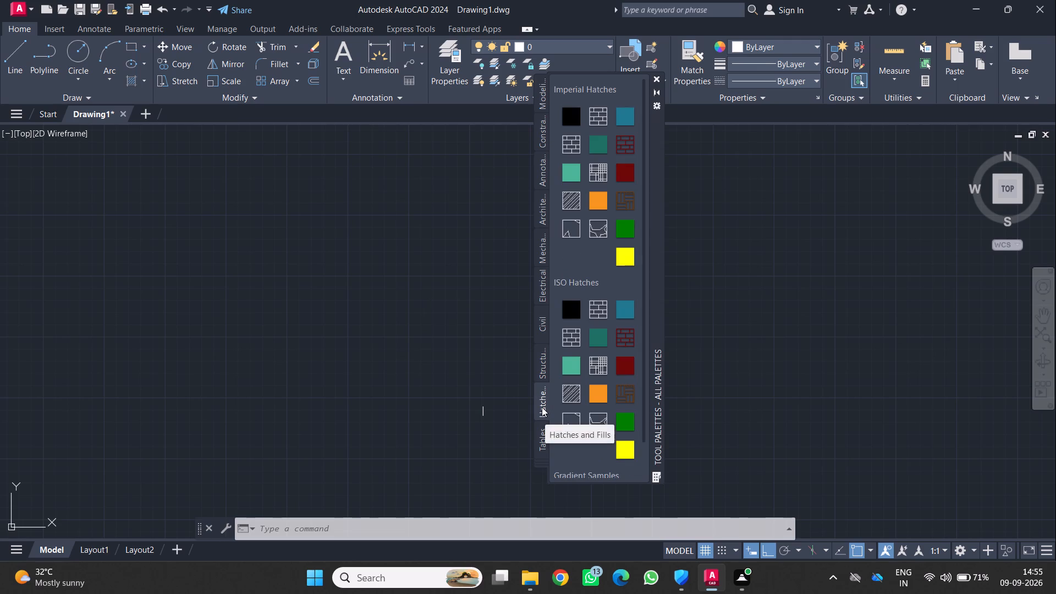
click(540, 430)
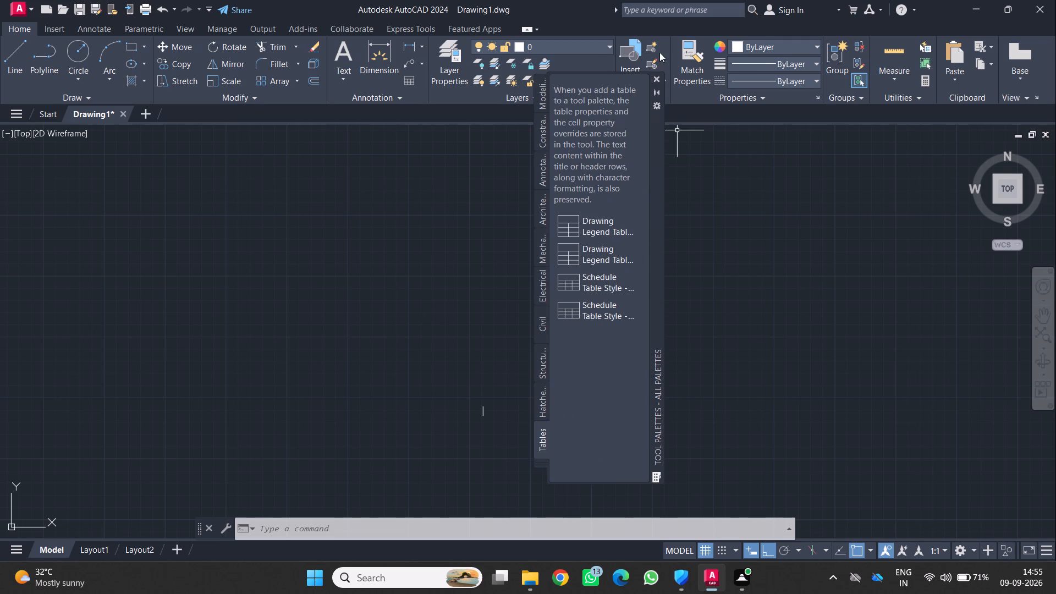
click(656, 70)
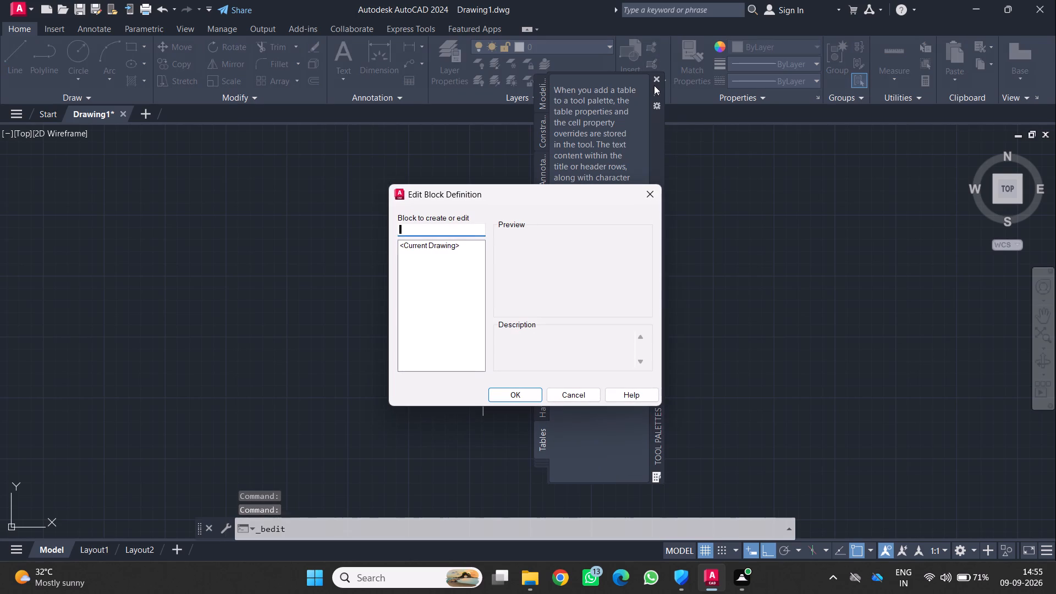
click(653, 189)
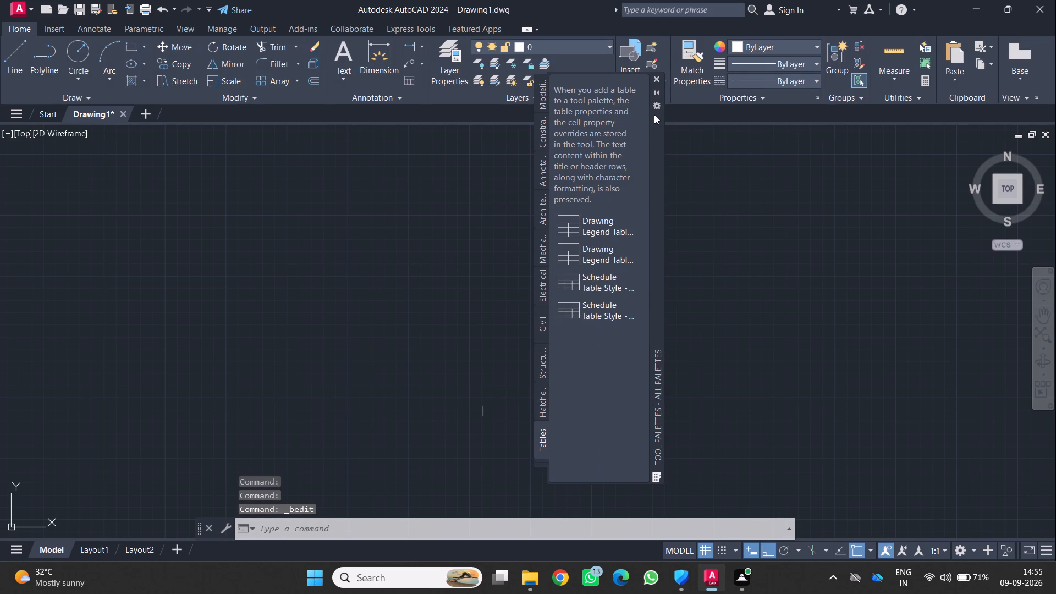
click(661, 75)
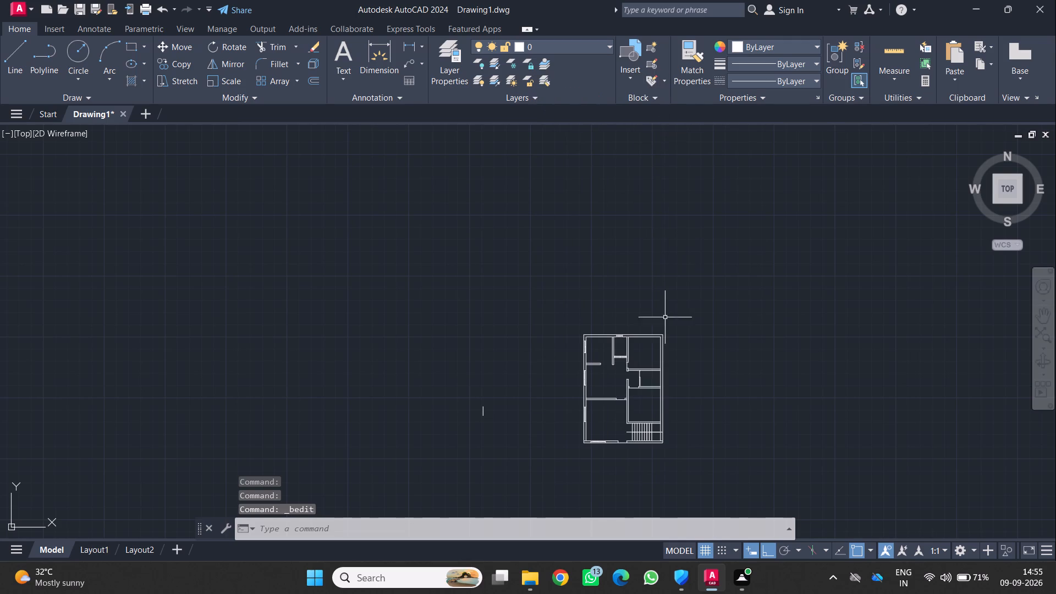
Save the drawing in the Documents folder under the file name HOUSE PLAN SEP 09.
scroll(662, 351, up, 1)
middle_drag(663, 359, 677, 192)
scroll(677, 192, up, 1)
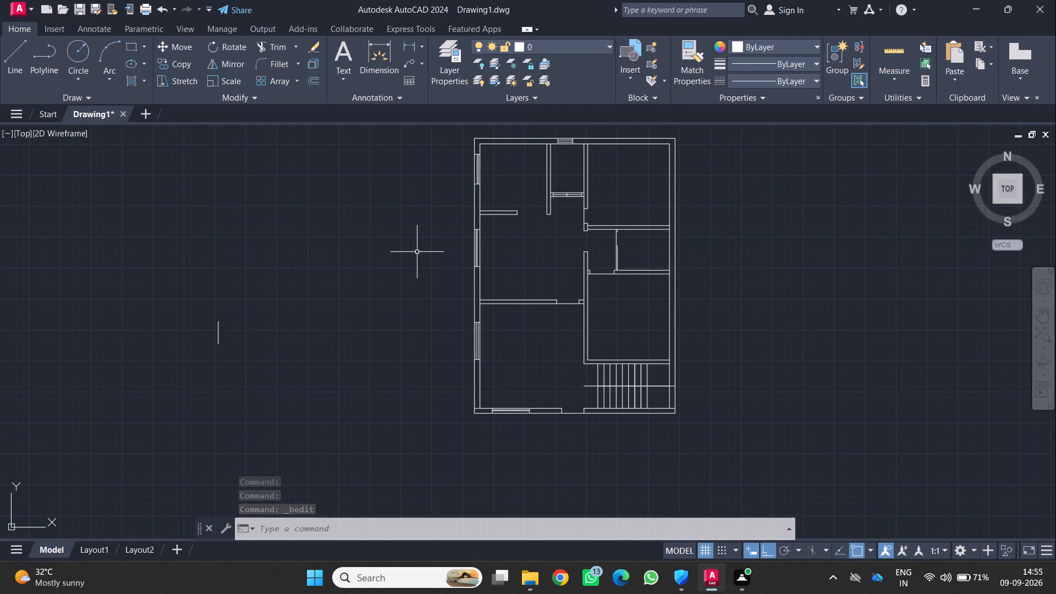
key(ctrl+s)
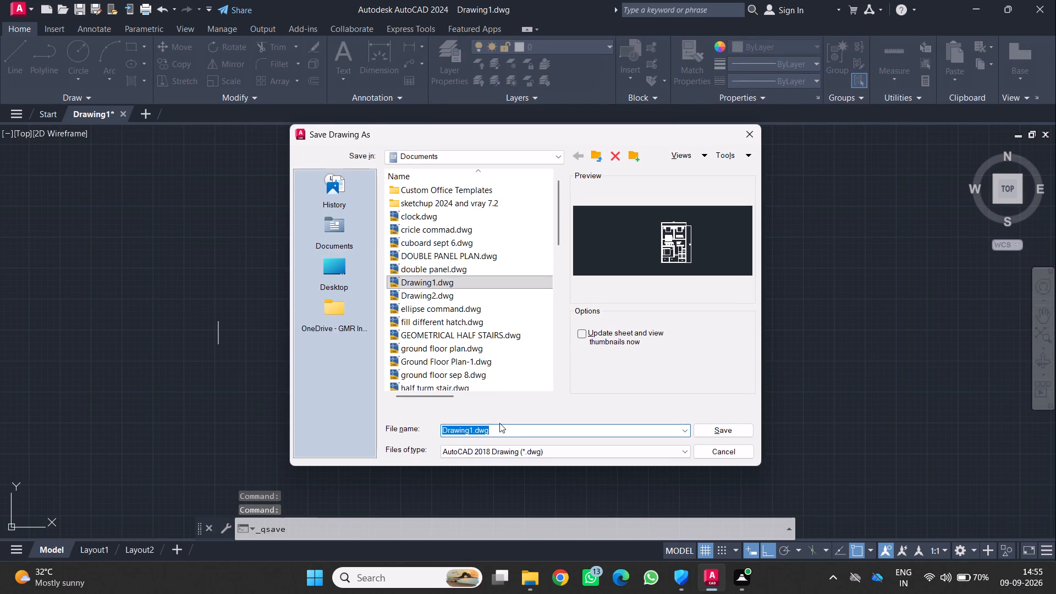
click(499, 423)
key(BackSpace)
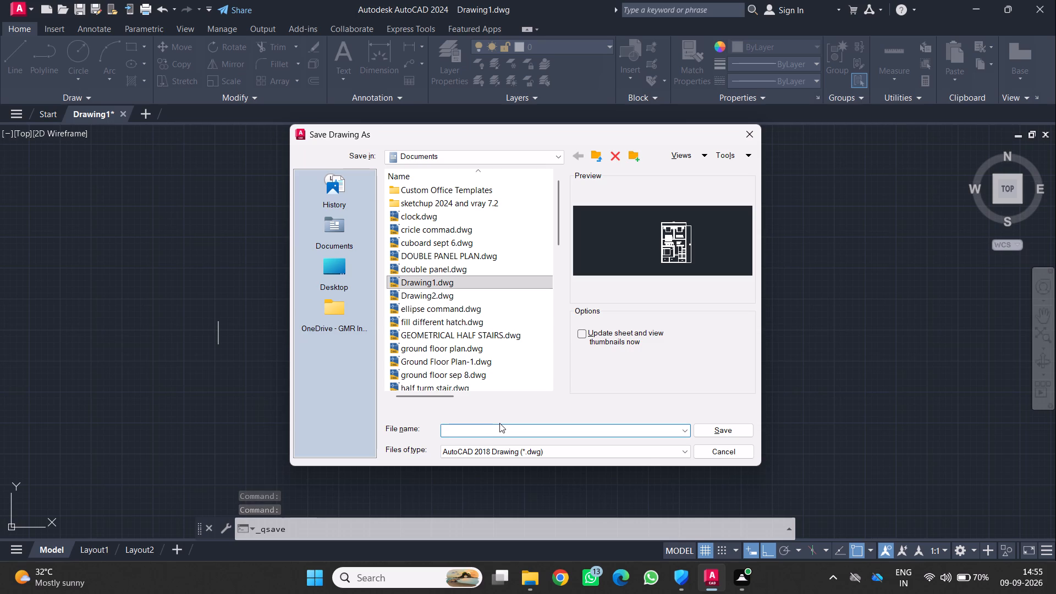
text(H0O)
key(BackSpace)
key(BackSpace)
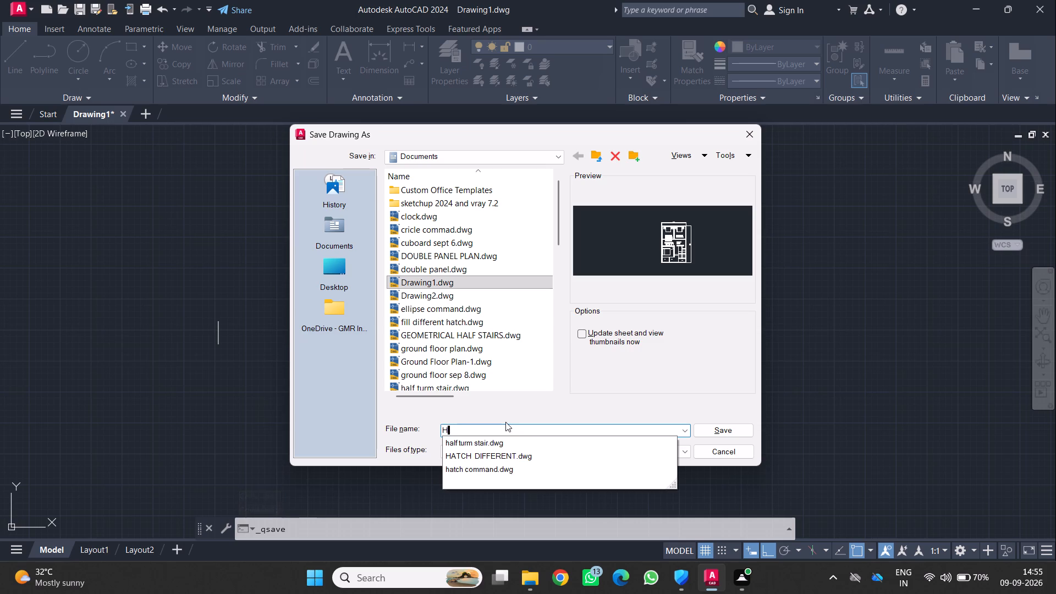
key(o)
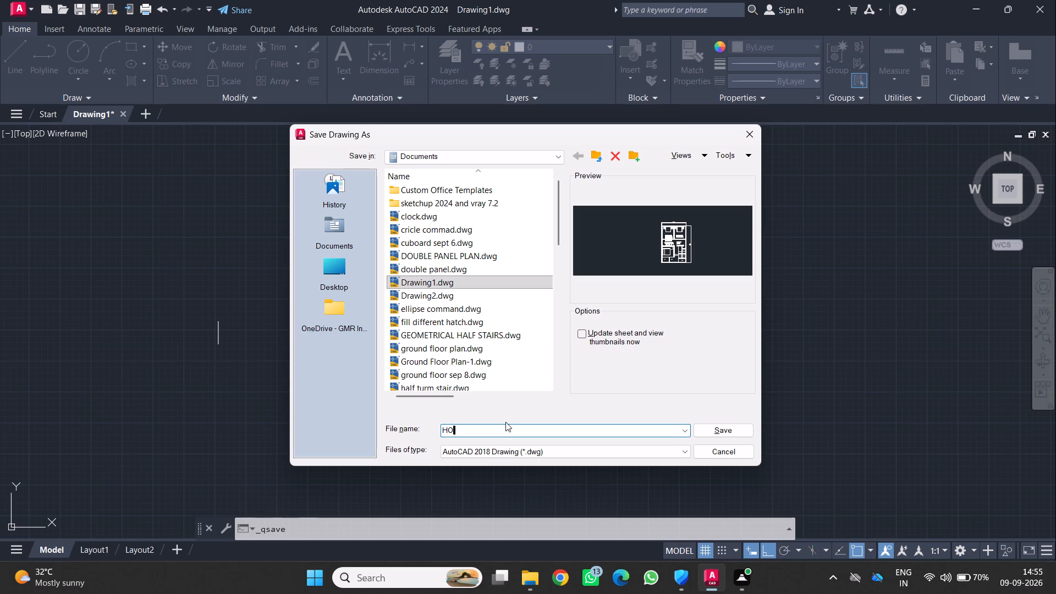
text(USE PLAN)
key(space)
text(SEP O)
key(BackSpace)
text(09)
click(708, 431)
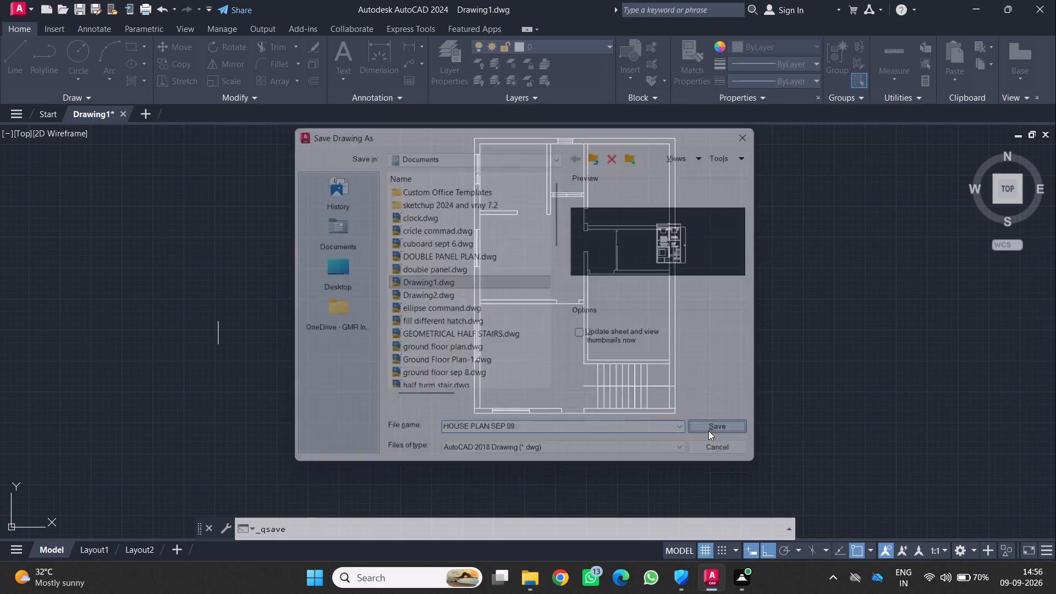
key(ctrl+s)
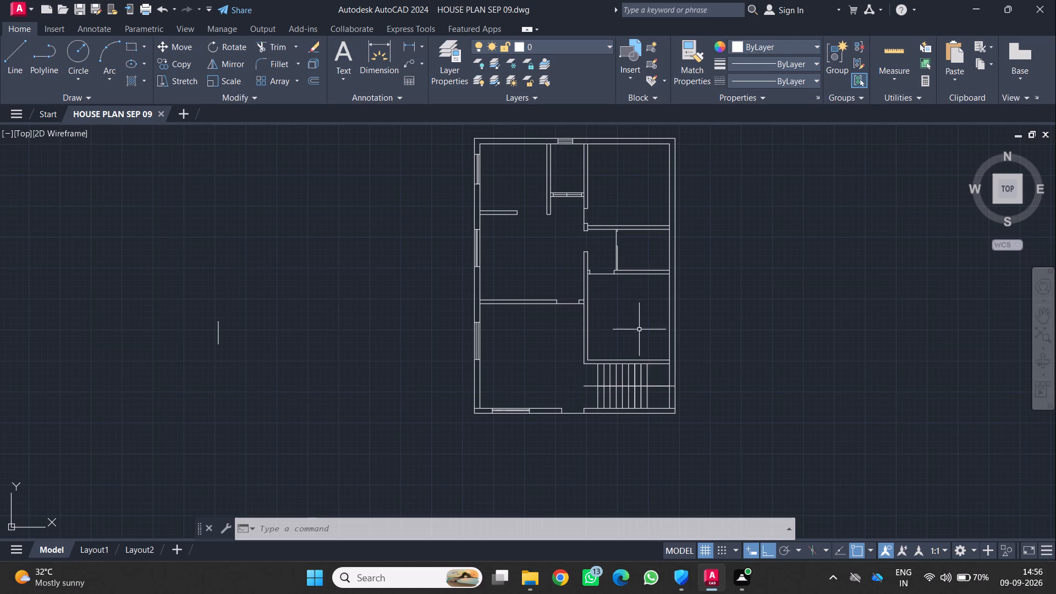
Draw an L-shaped counter line in the plan's upper-left room, up from the short partition wall and about 6'-8" across to the inner wall.
middle_drag(620, 288, 620, 436)
scroll(620, 436, up, 2)
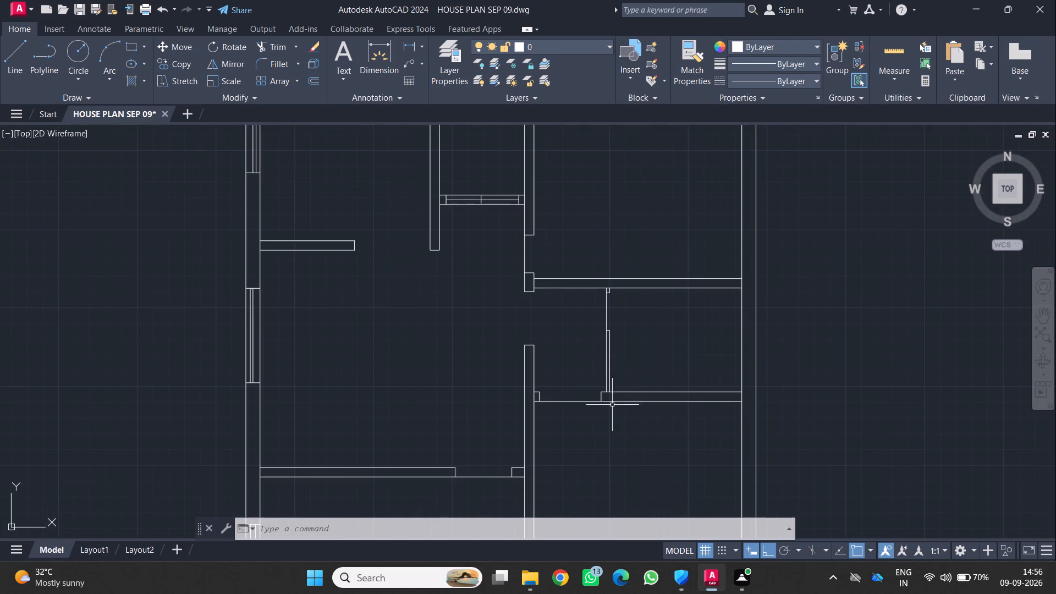
scroll(628, 275, down, 2)
middle_drag(619, 287, 762, 358)
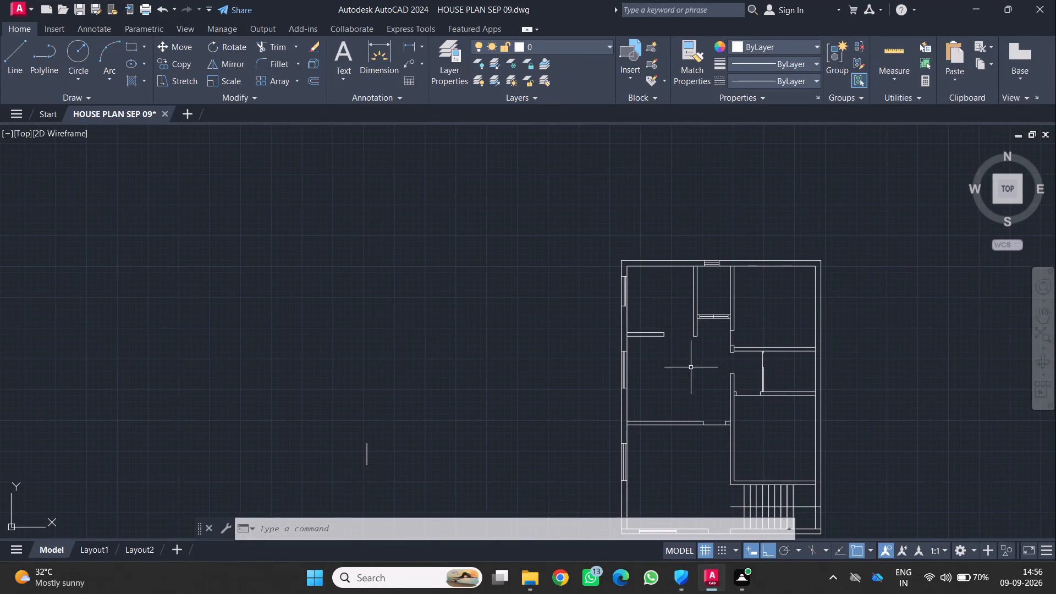
scroll(656, 378, up, 1)
middle_click(656, 378)
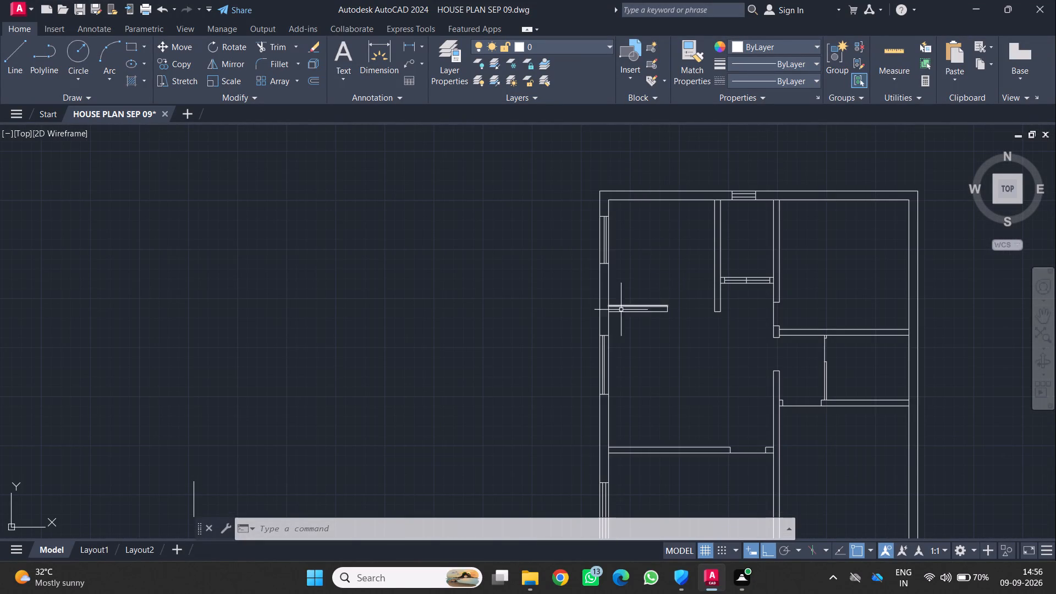
click(21, 43)
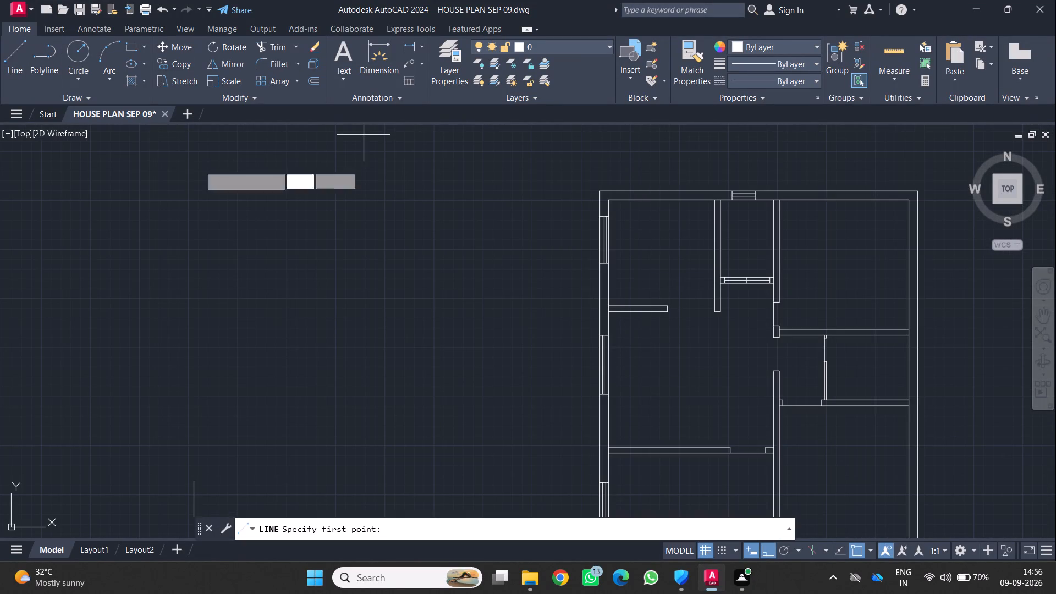
click(635, 307)
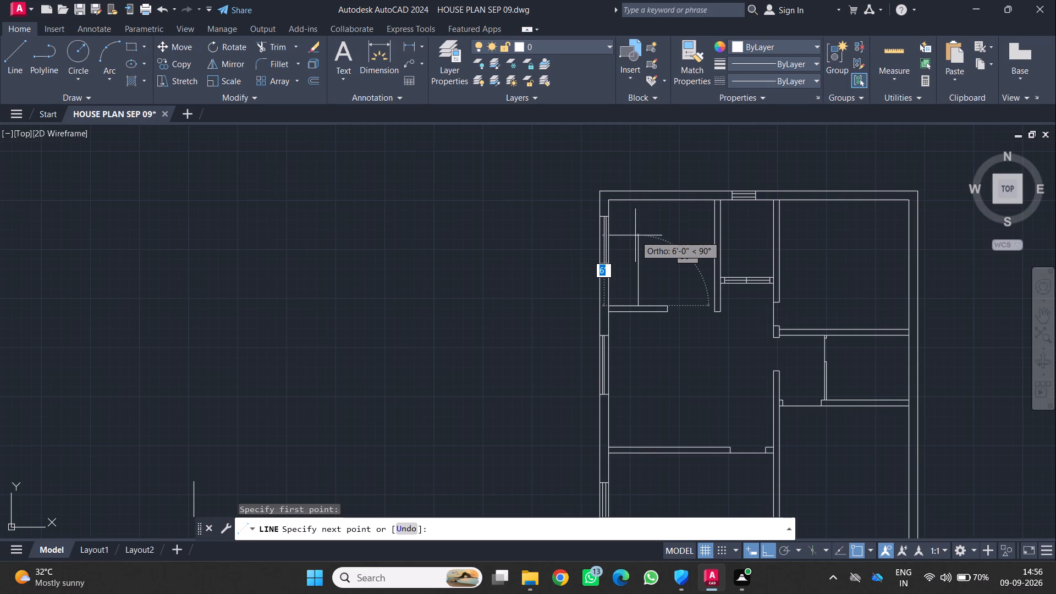
click(635, 227)
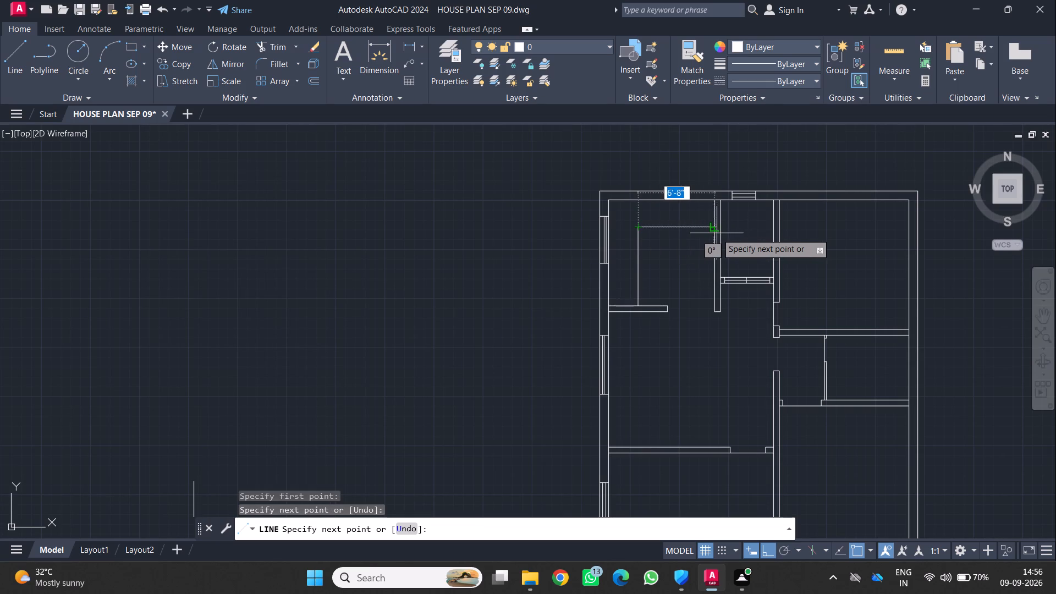
click(717, 227)
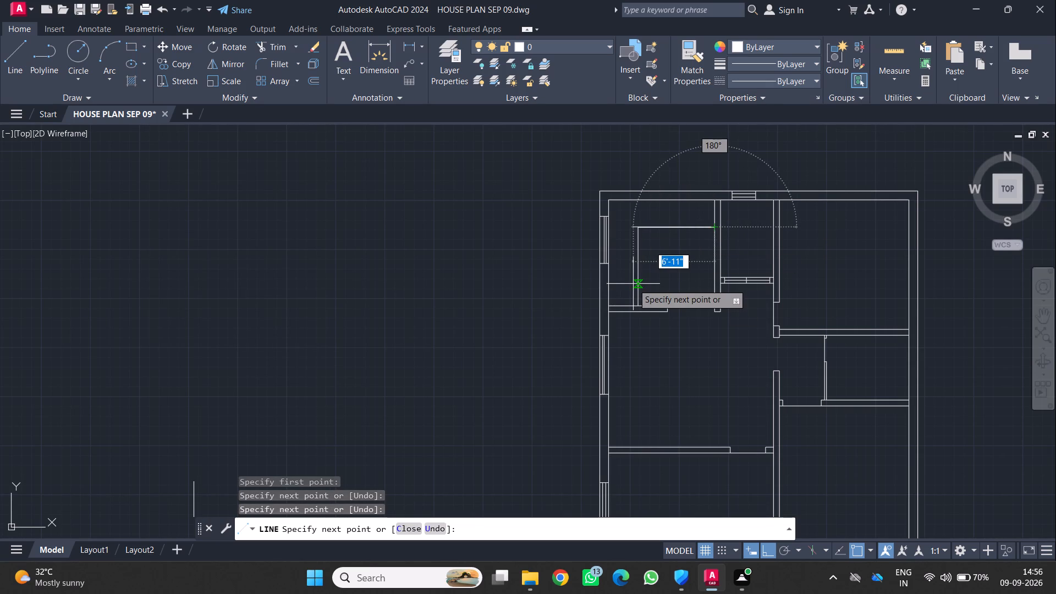
key(Return)
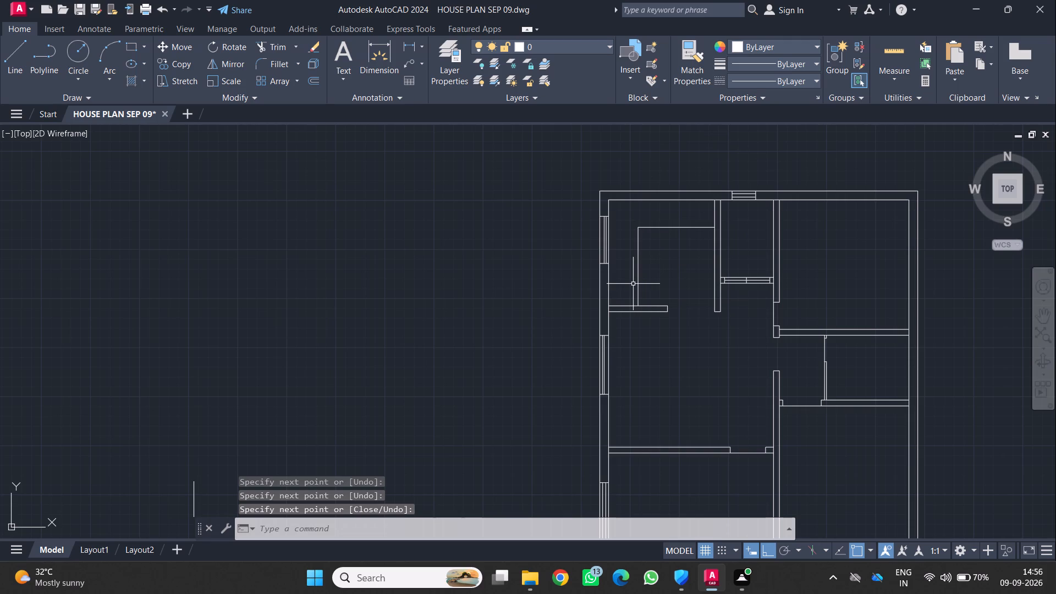
Place a multiline text box inside the counter outline of the upper-left room and enter the room name KITCHEN.
scroll(373, 387, down, 1)
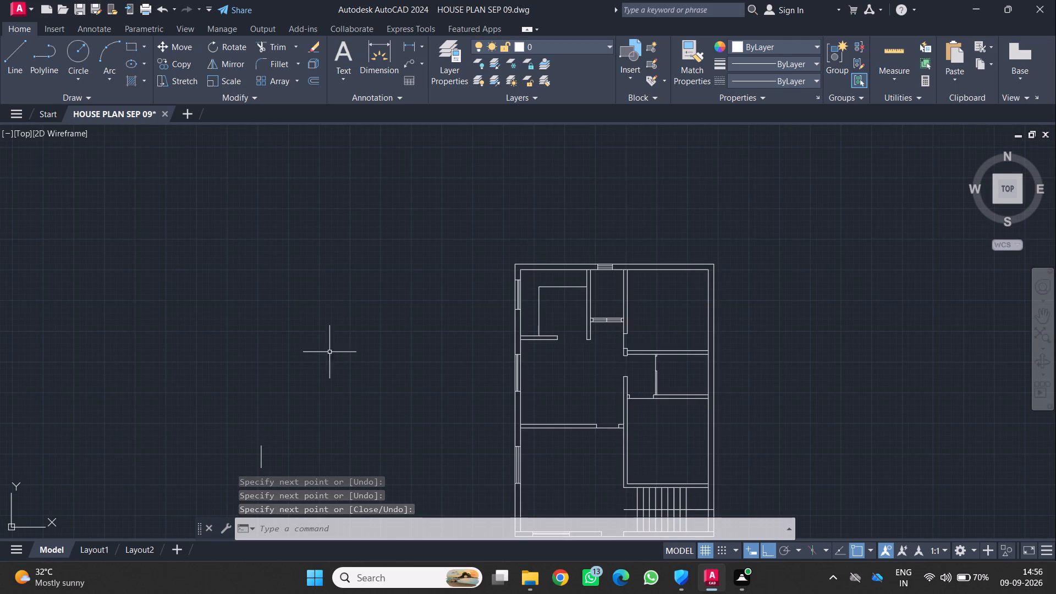
middle_drag(511, 439, 521, 383)
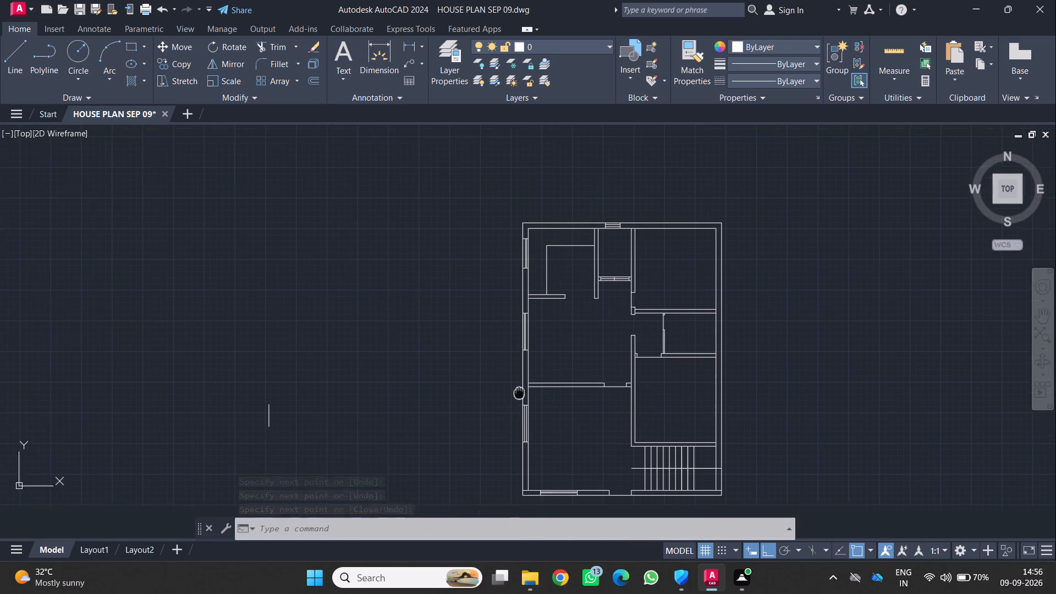
middle_drag(521, 383, 522, 368)
scroll(581, 266, up, 2)
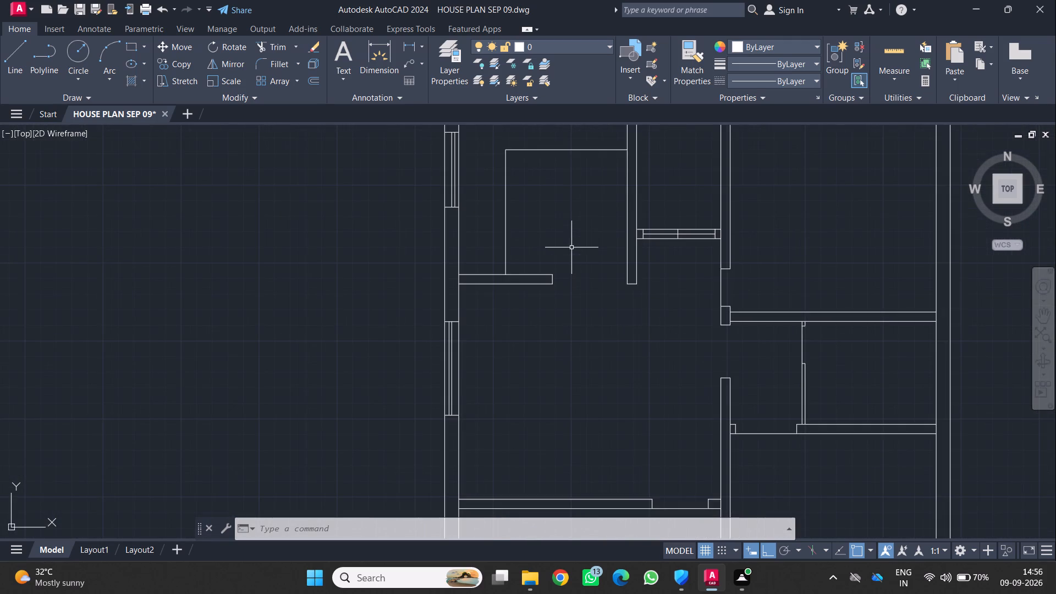
middle_drag(571, 248, 571, 327)
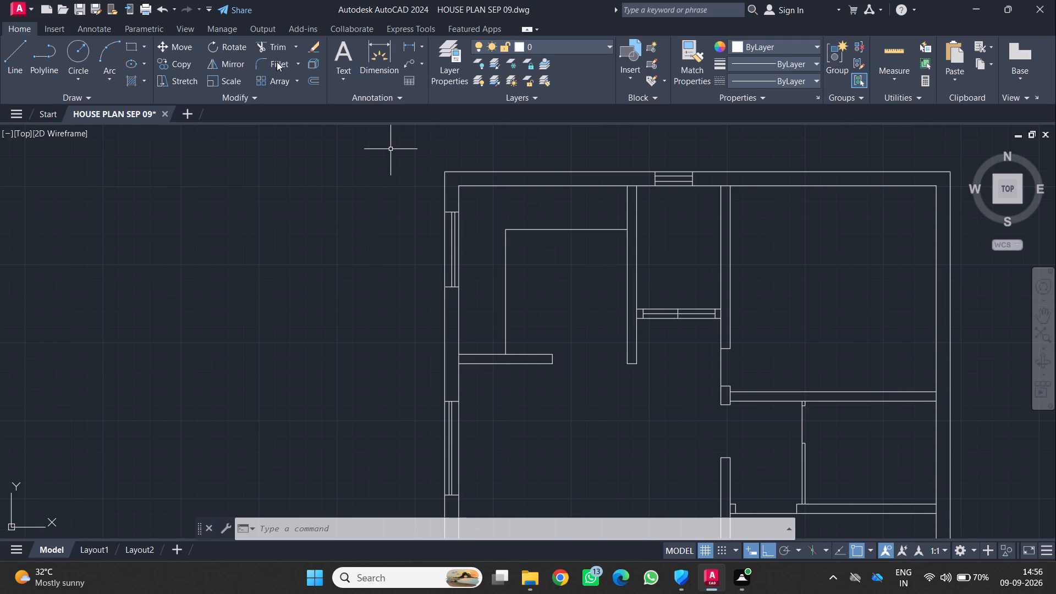
click(337, 53)
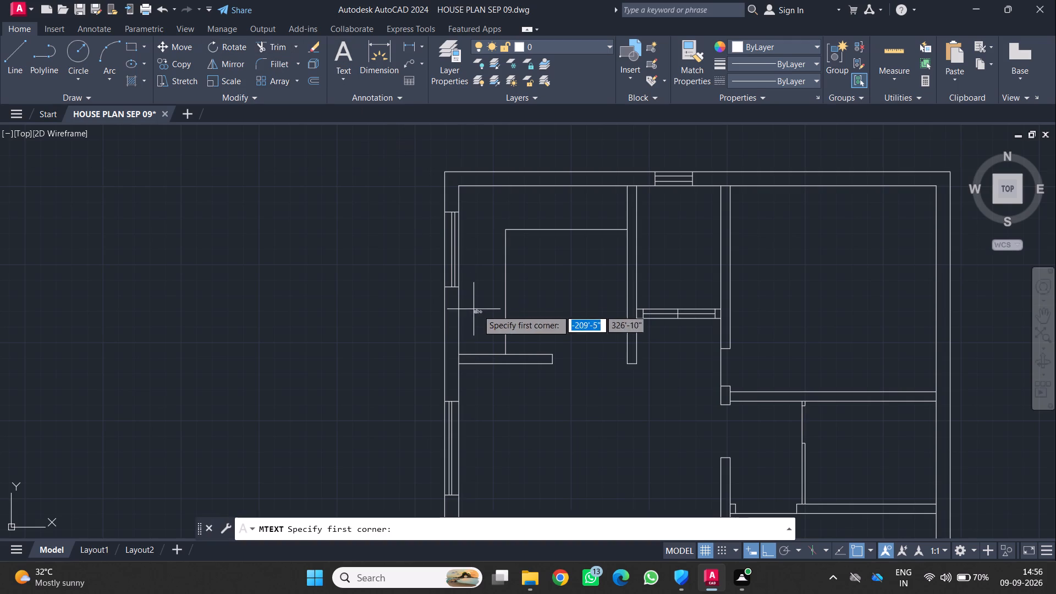
click(529, 258)
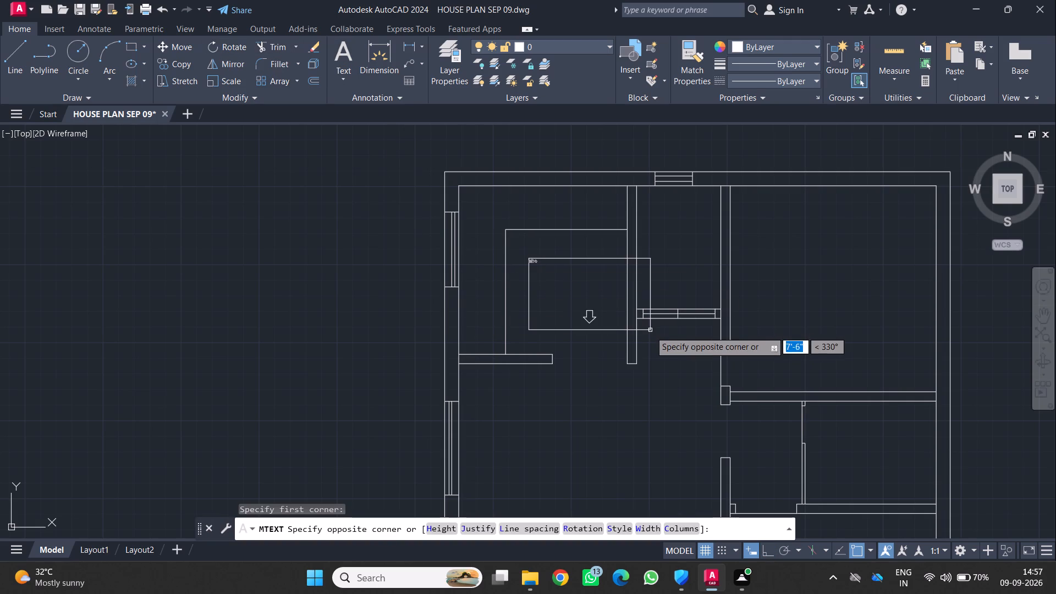
click(609, 332)
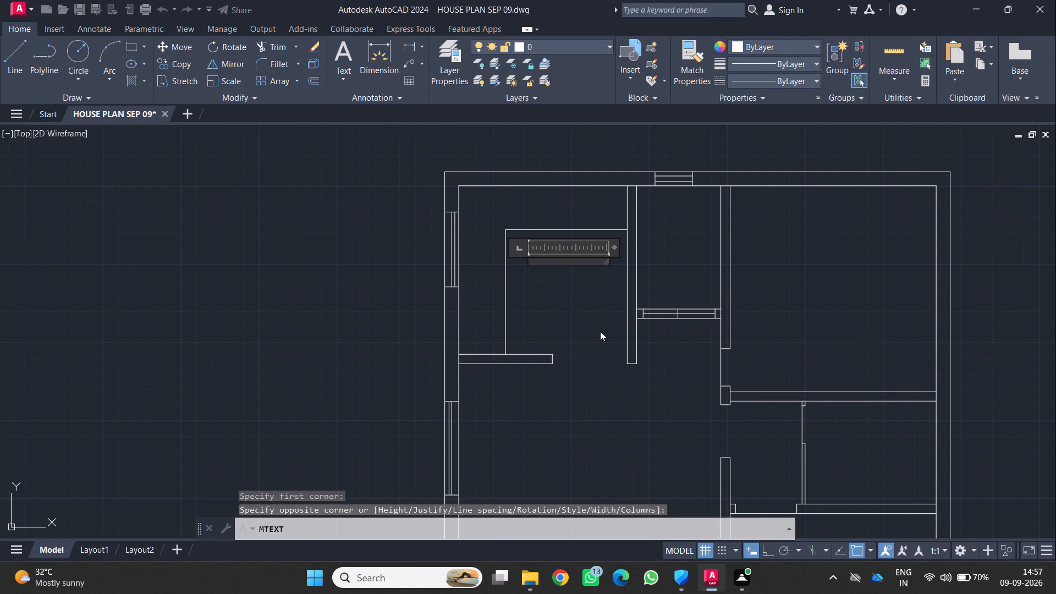
text(KITCHE)
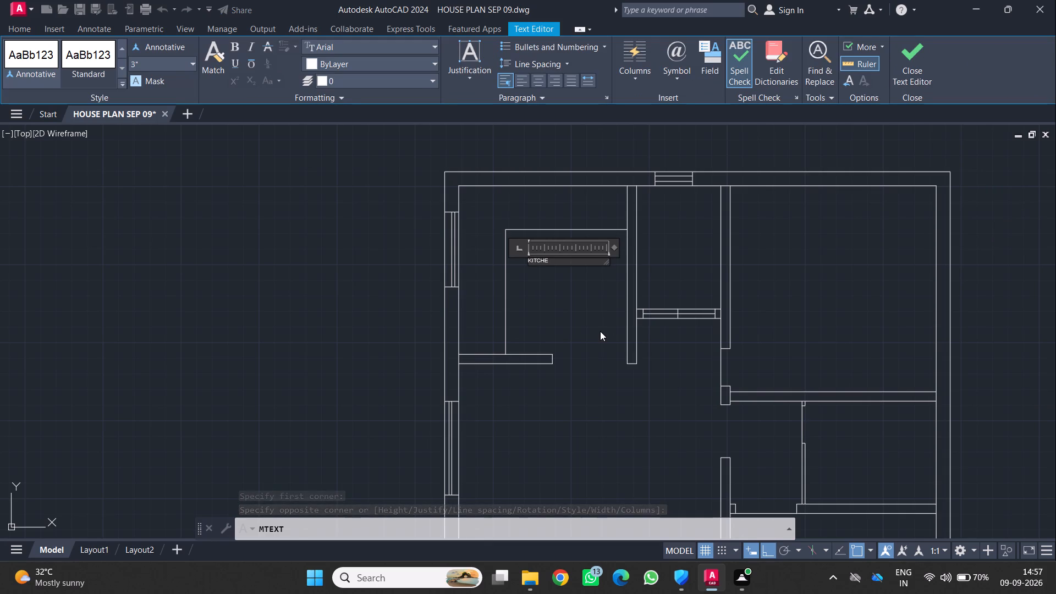
key(n)
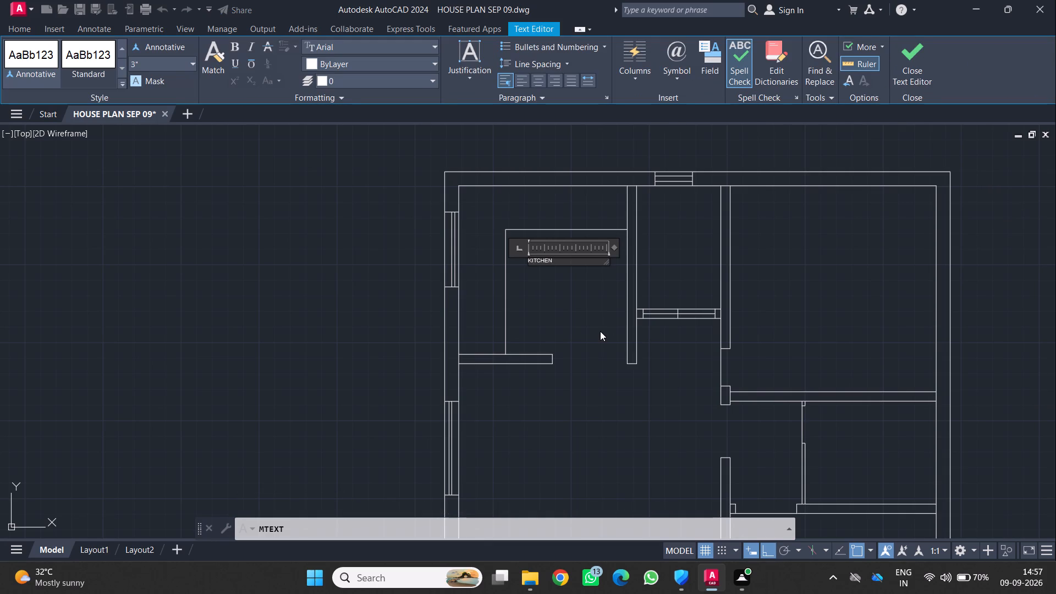
Add the room size 9'-0"X9'-0" as a second line under KITCHEN and finish the text.
key(Return)
key(9)
key(apostrophe)
key(minus)
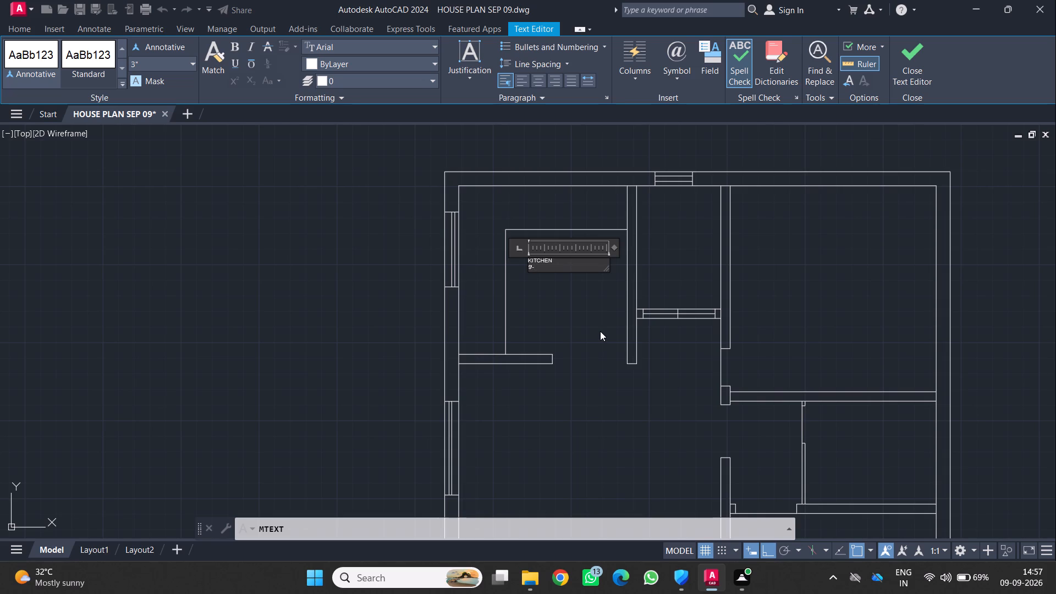
key(0)
key(shift+quotedbl)
key(x)
key(9)
key(apostrophe)
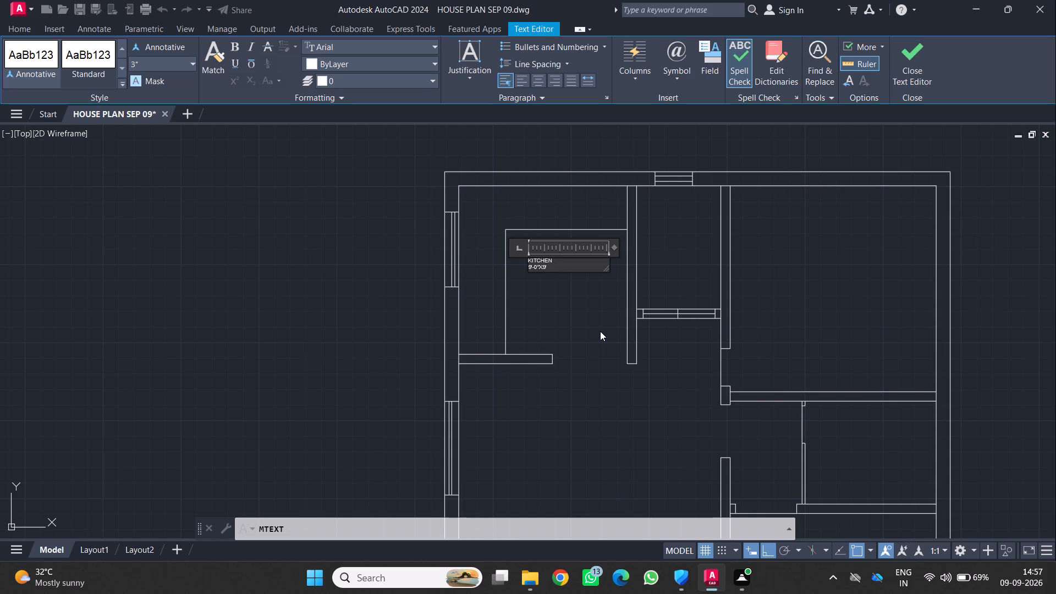
text(-0)
key(shift+braceleft)
key(BackSpace)
key(shift+quotedbl)
click(575, 332)
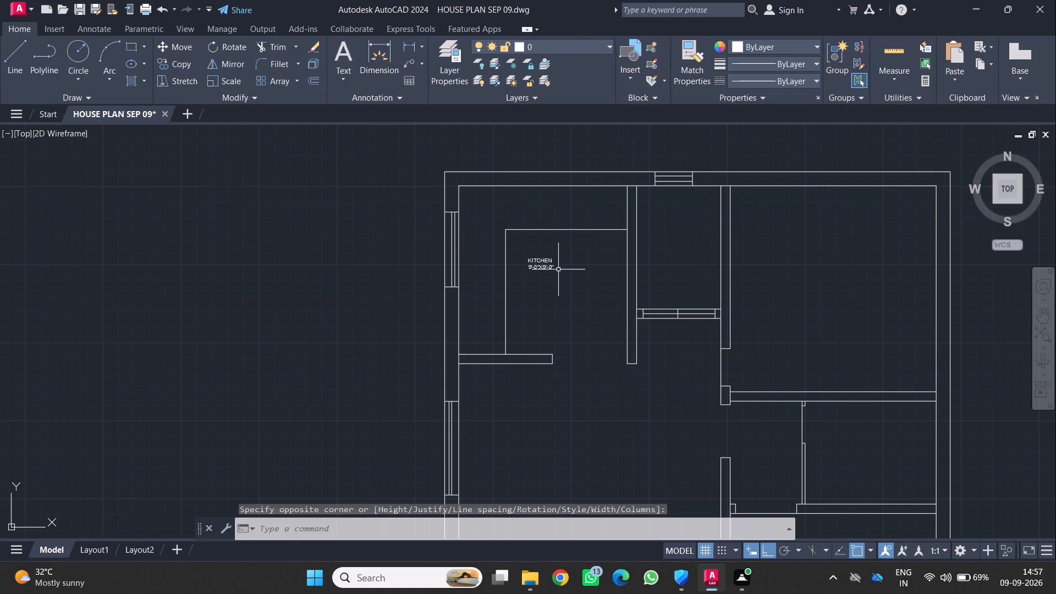
Extend the kitchen label's text frame downward and set its text height to 8".
click(551, 262)
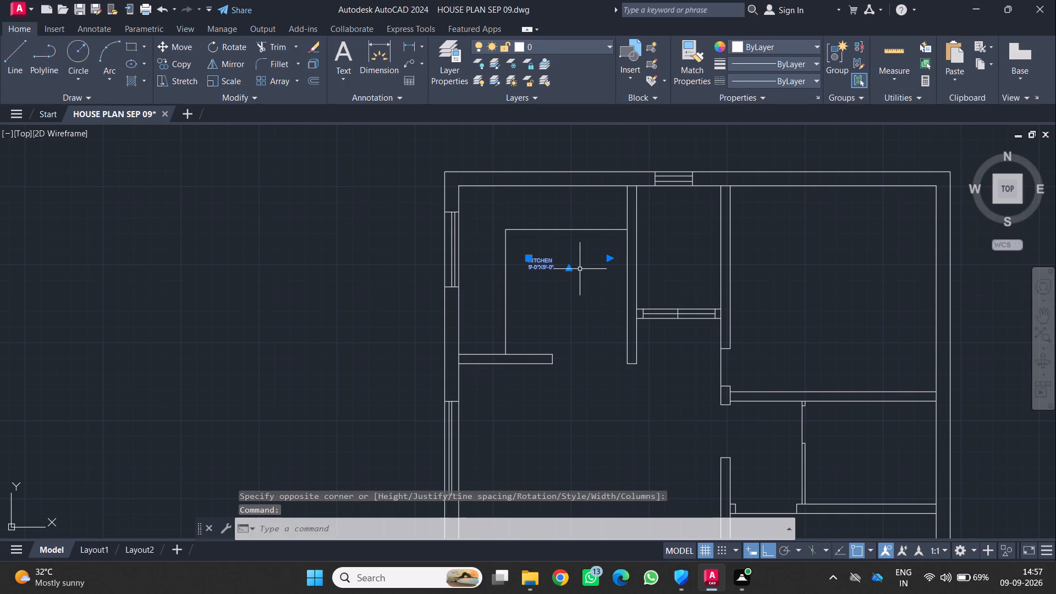
click(567, 268)
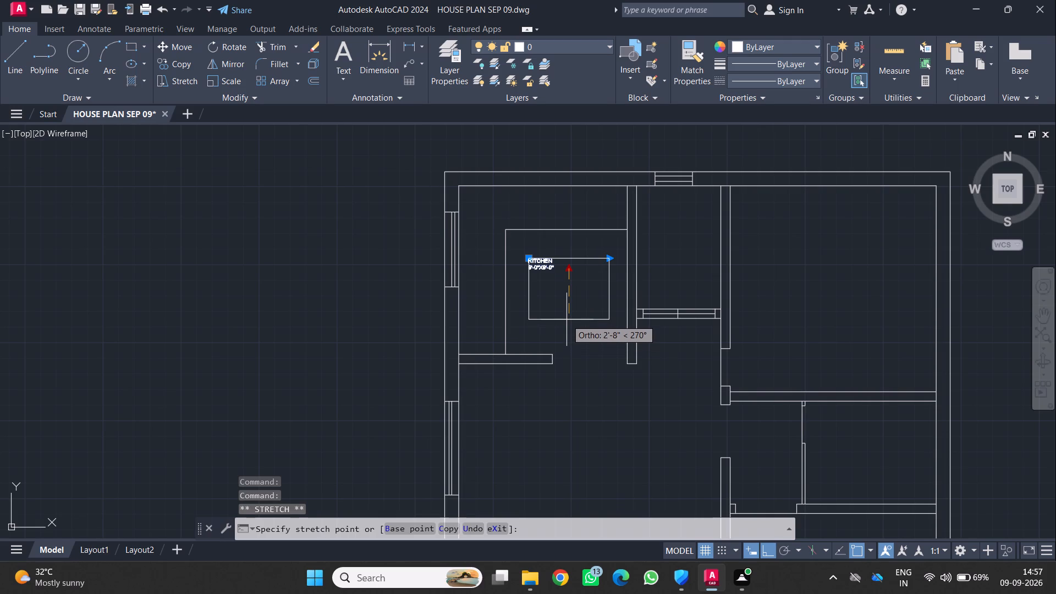
click(566, 304)
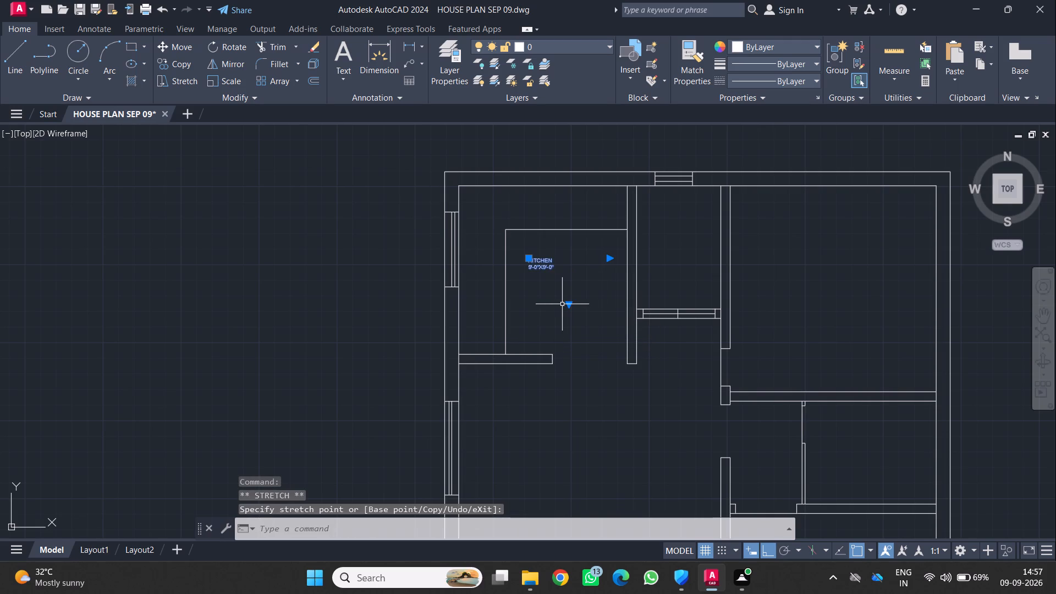
key(p)
key(r)
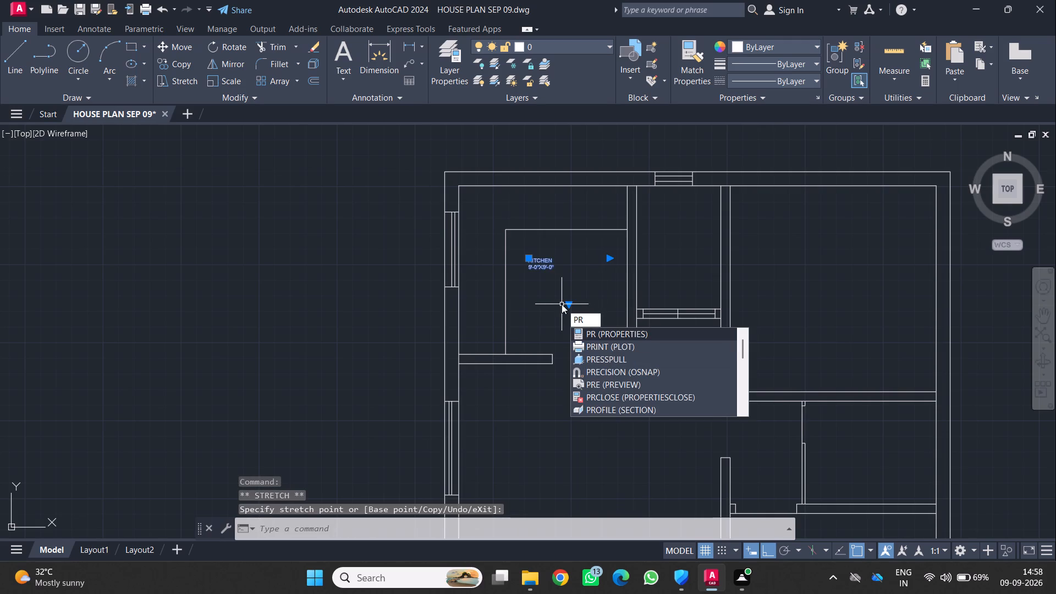
click(653, 340)
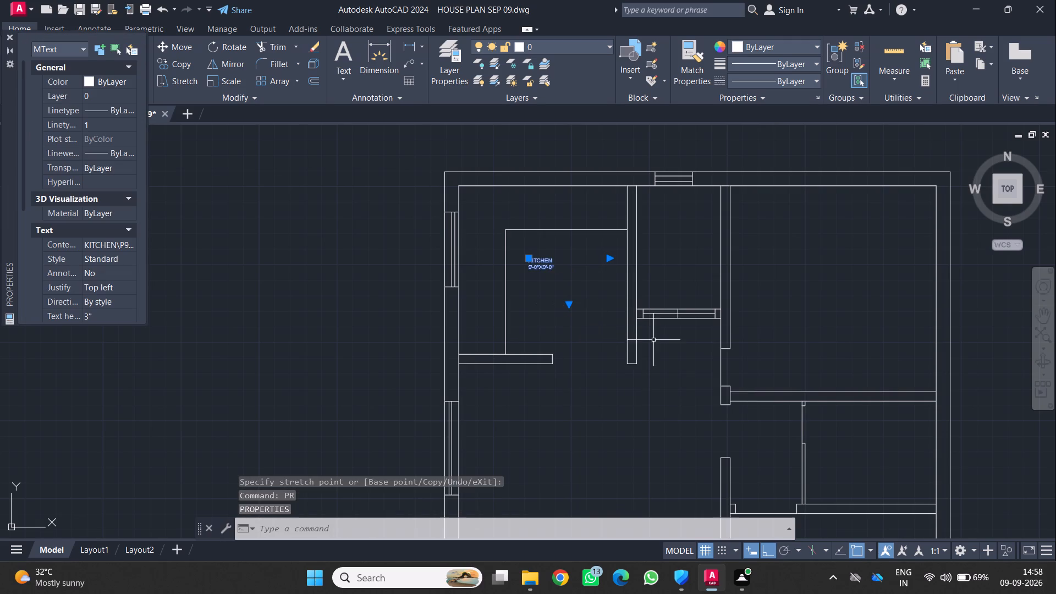
click(114, 318)
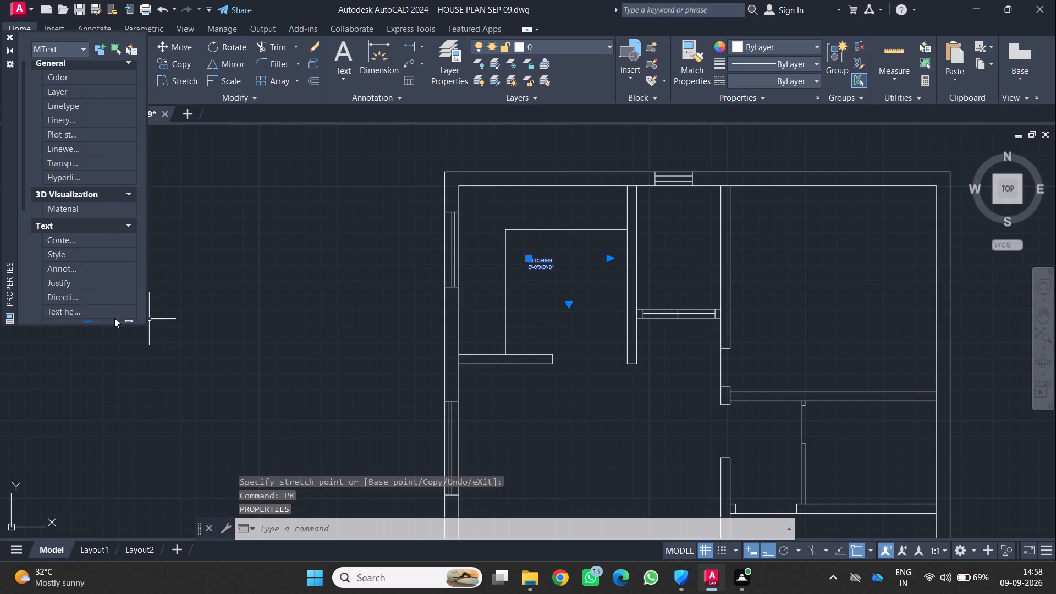
key(BackSpace)
key(8)
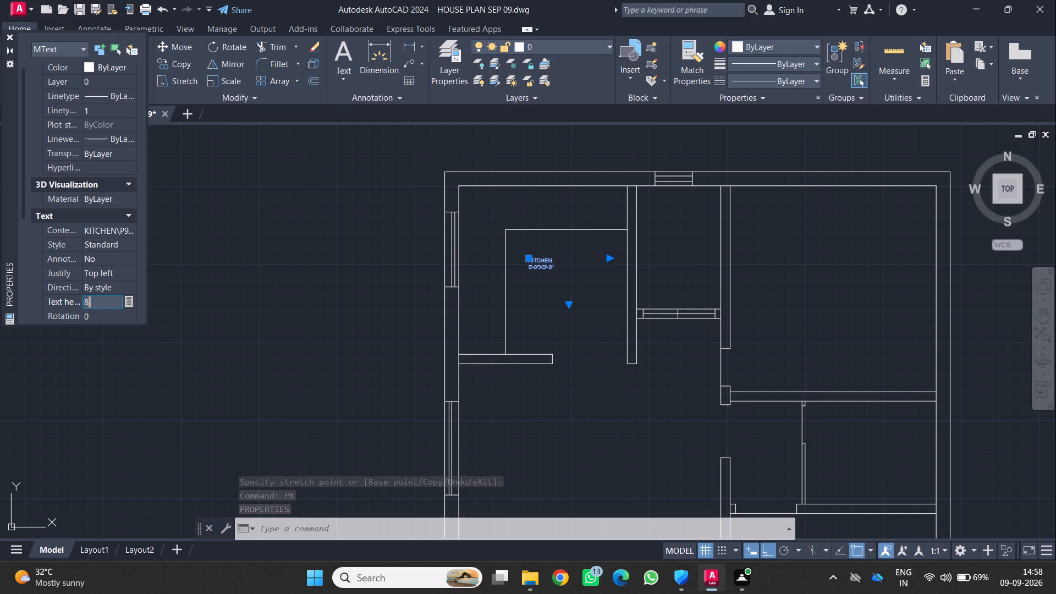
key(shift+quotedbl)
key(Return)
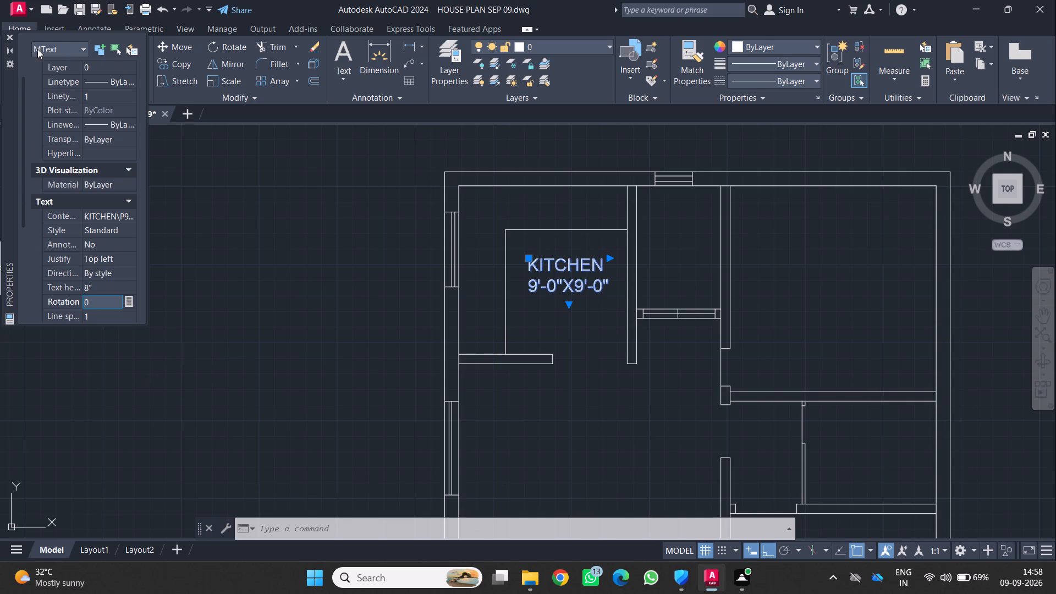
click(4, 39)
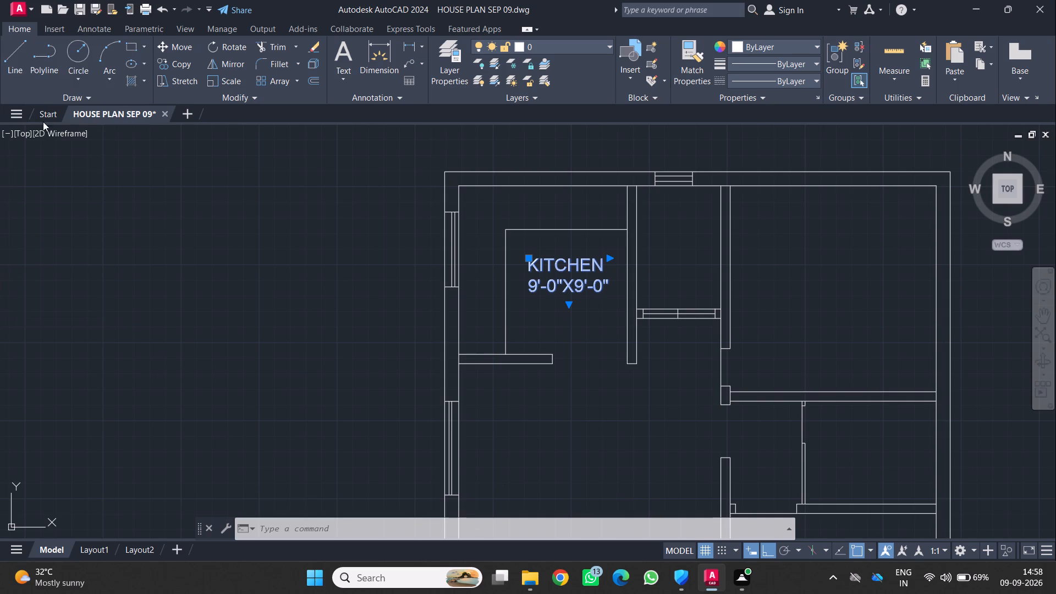
key(Escape)
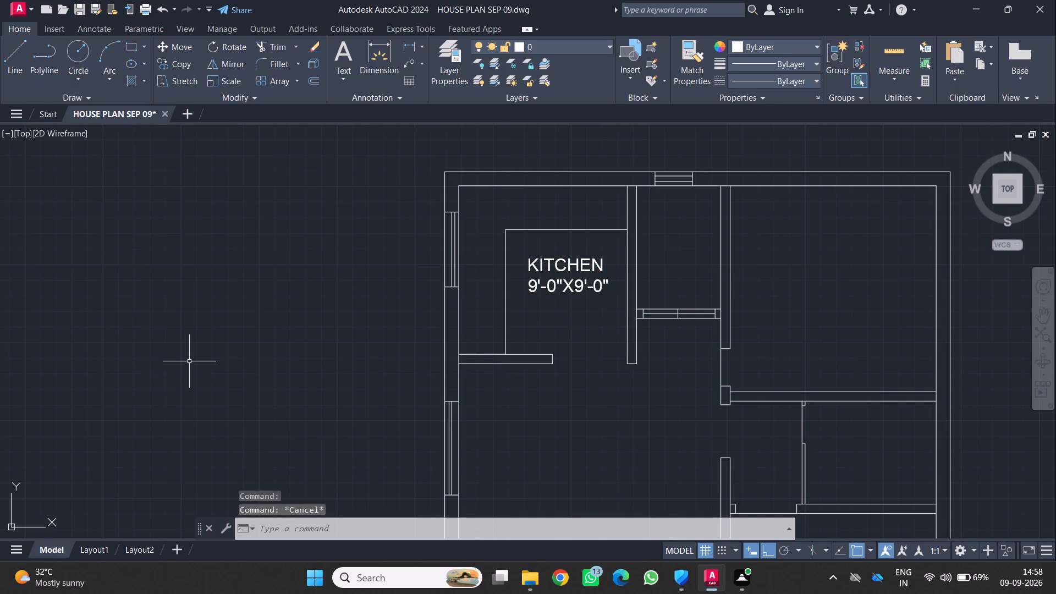
Copy the kitchen label, with Ortho off, into the plan's upper-right room and the small room directly below it.
scroll(198, 375, down, 2)
scroll(470, 435, up, 2)
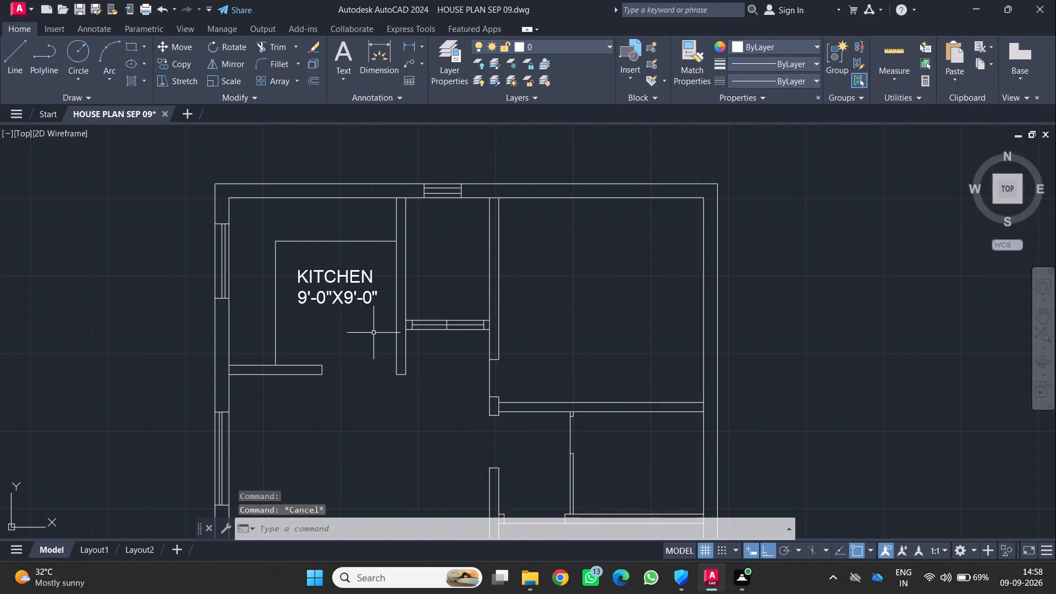
drag(373, 328, 372, 317)
click(304, 253)
text(CO)
key(Return)
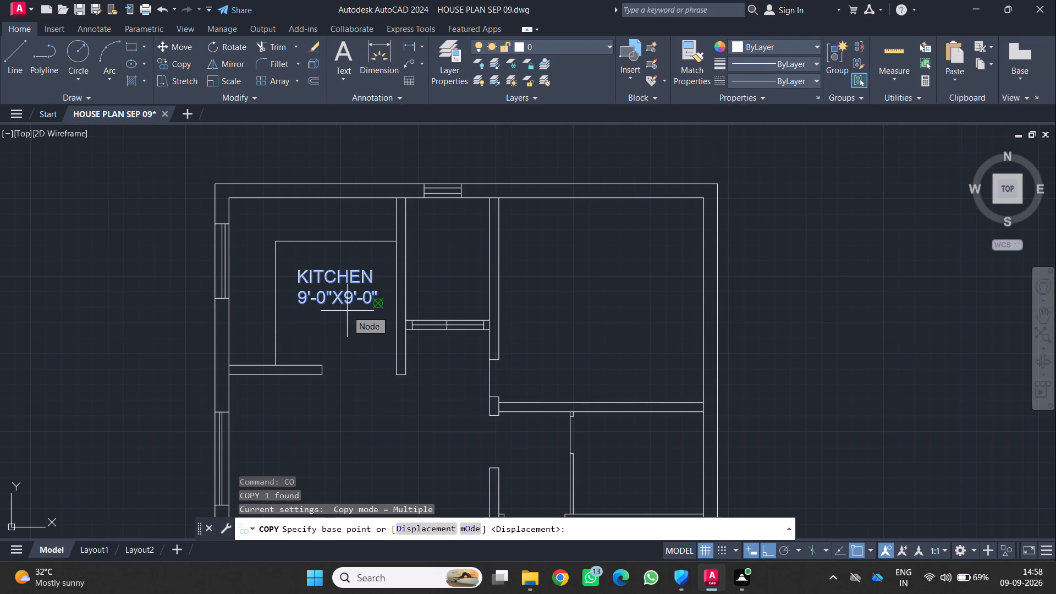
click(347, 296)
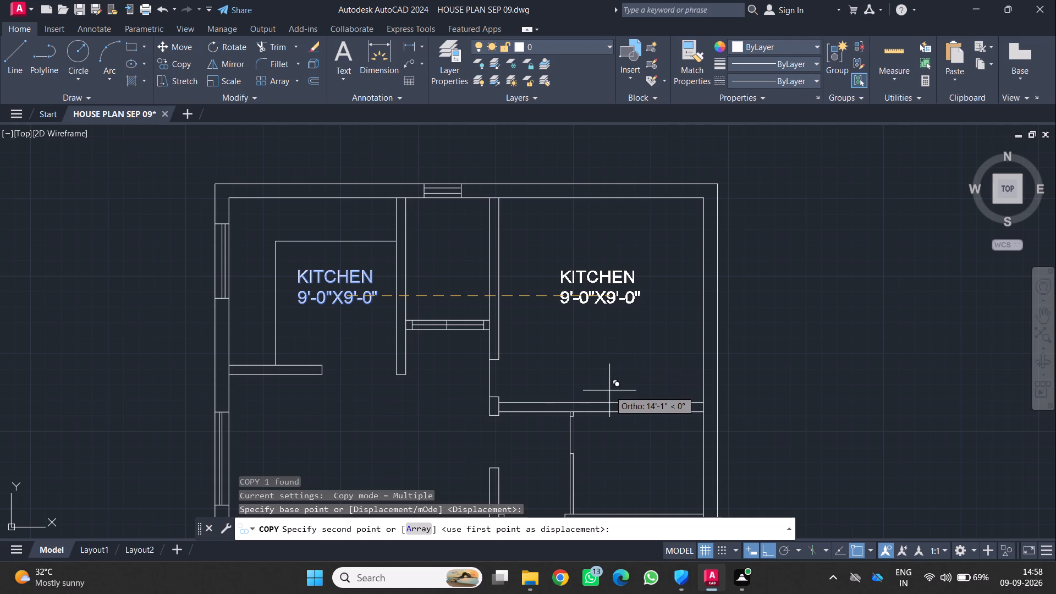
key(F8)
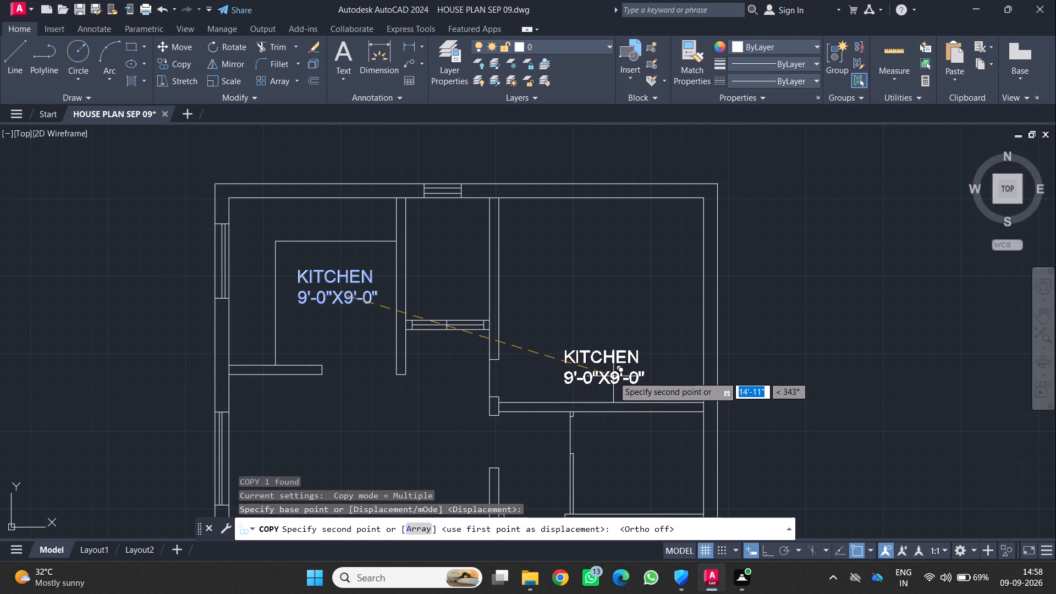
click(613, 376)
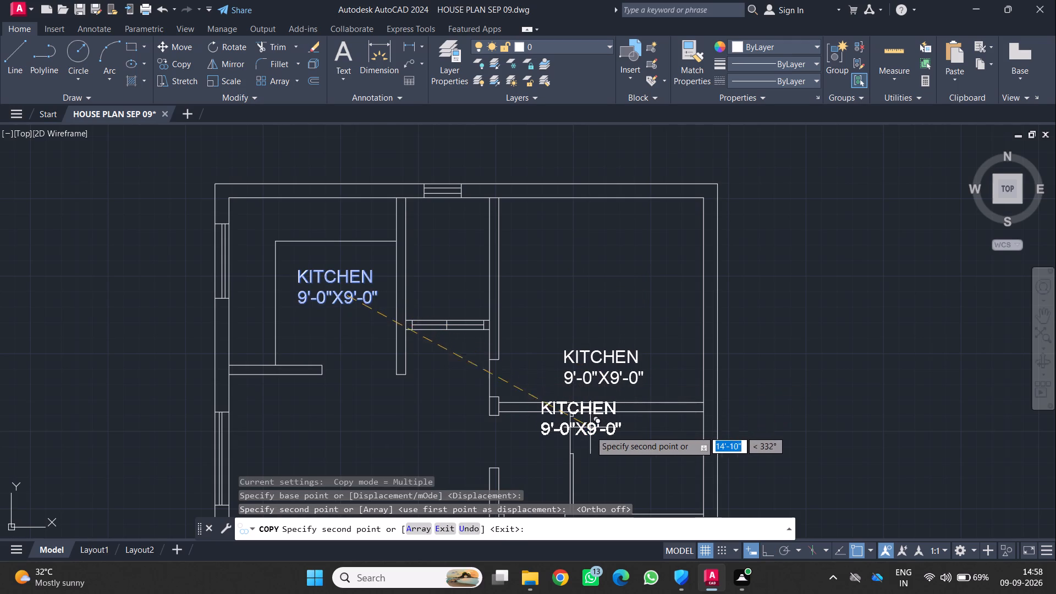
middle_drag(595, 448, 599, 311)
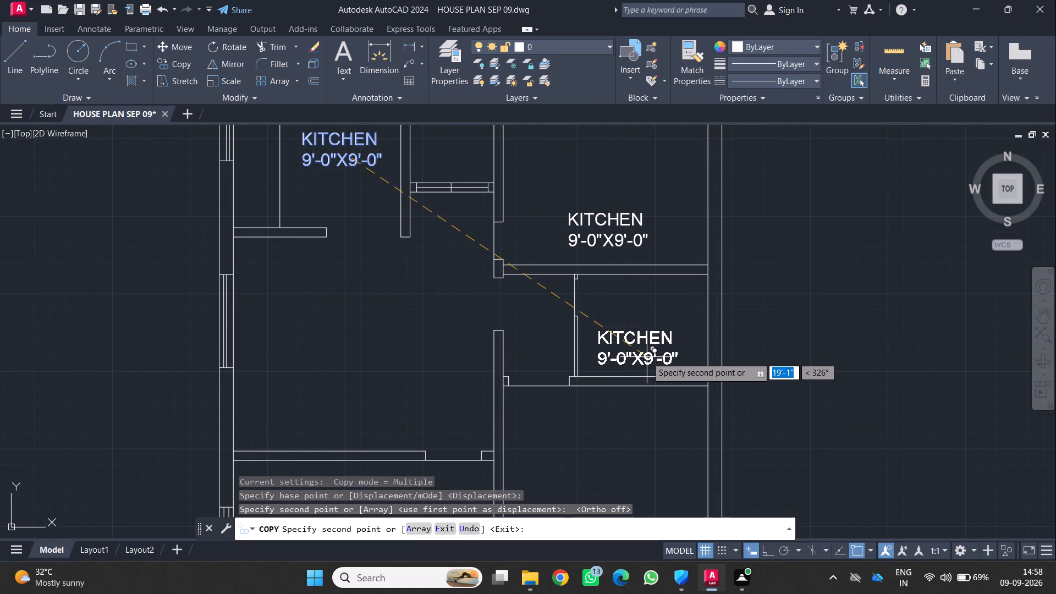
click(648, 360)
Place further copies of the kitchen label in the middle-left room, the lower-left room and the room above the stairs, ending the Copy.
scroll(587, 416, down, 1)
middle_drag(587, 416, 612, 340)
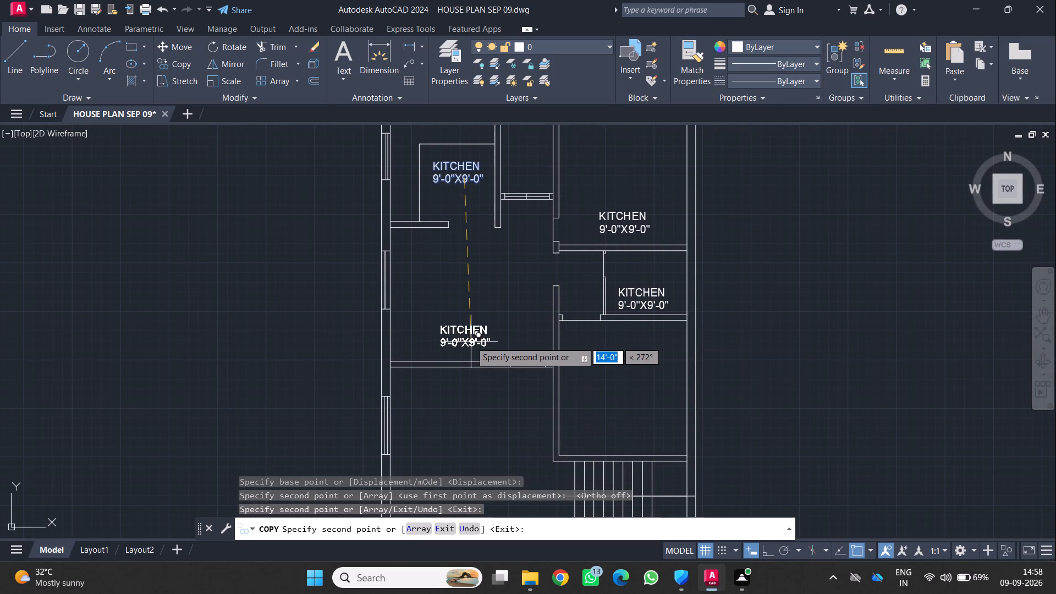
click(472, 306)
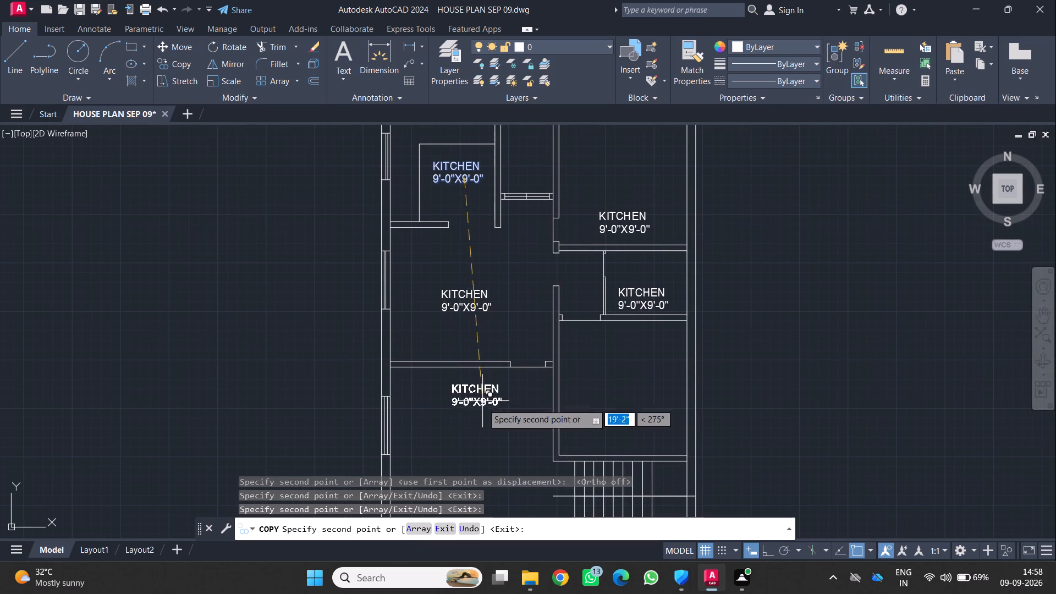
middle_drag(487, 476, 502, 386)
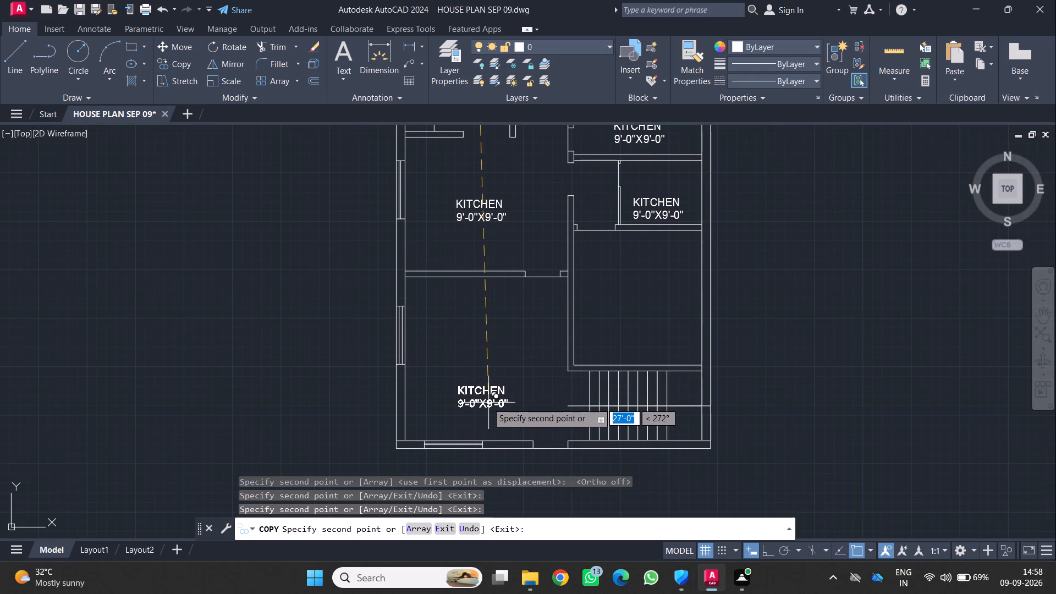
click(486, 373)
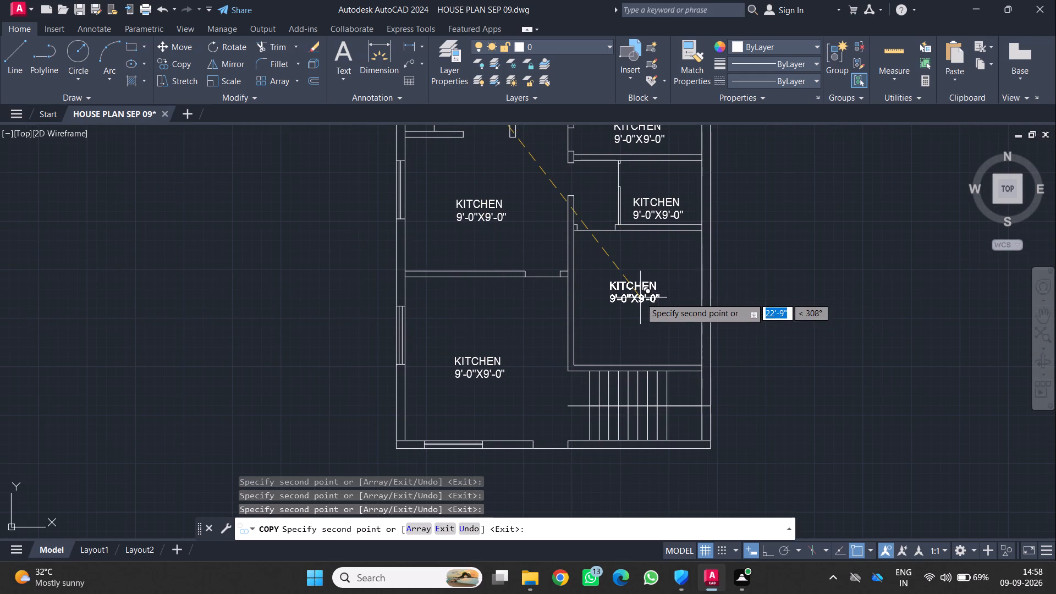
click(639, 298)
key(Escape)
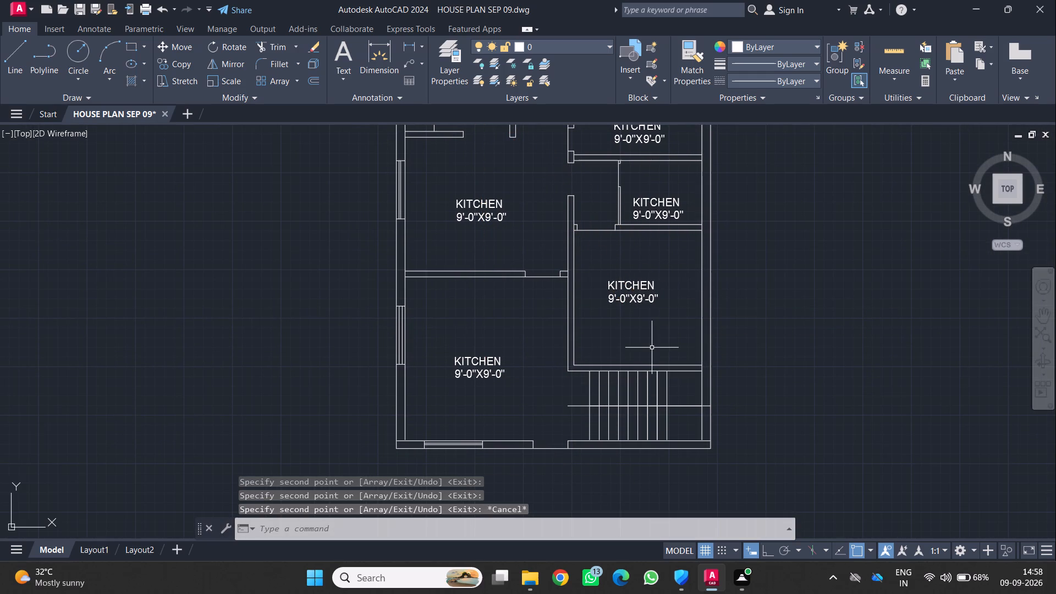
scroll(656, 369, down, 2)
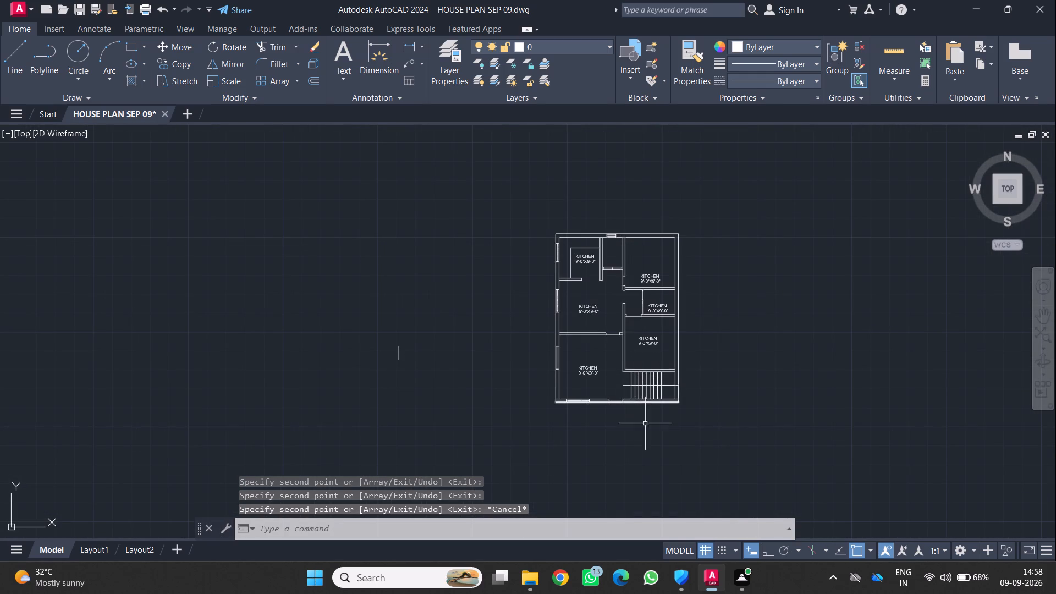
scroll(732, 499, up, 1)
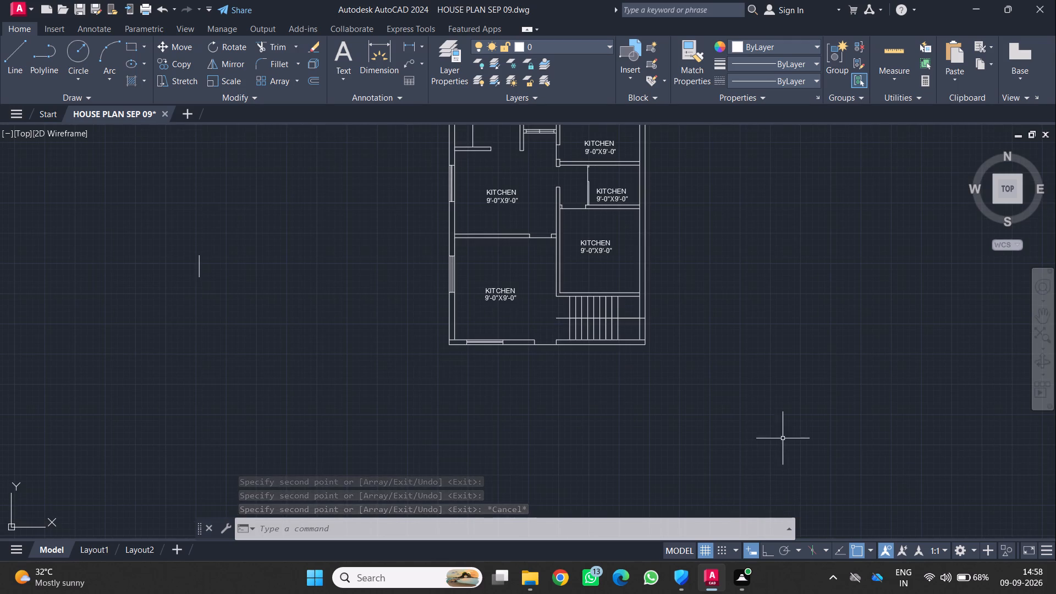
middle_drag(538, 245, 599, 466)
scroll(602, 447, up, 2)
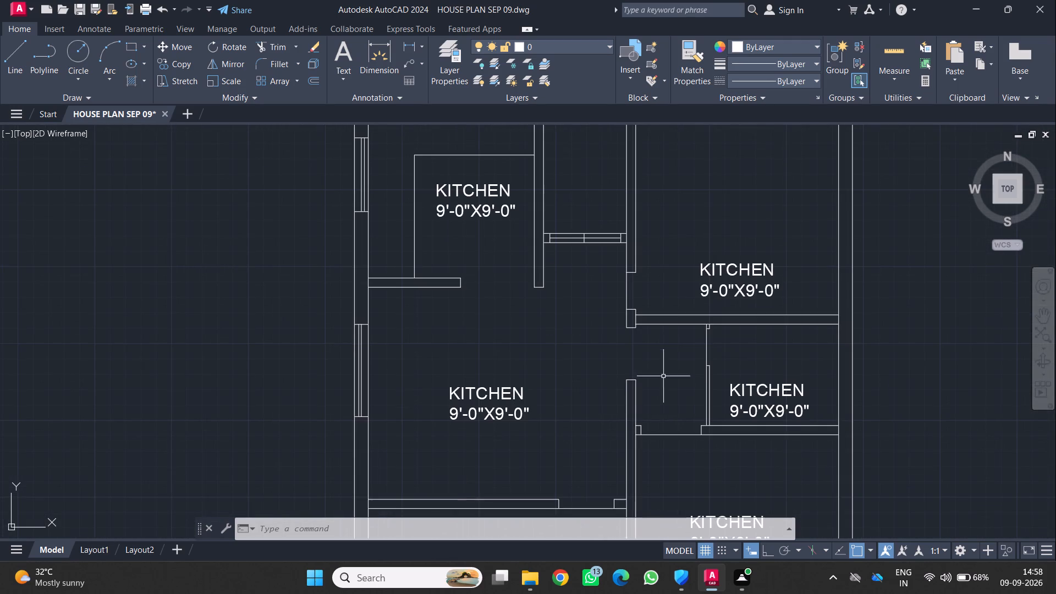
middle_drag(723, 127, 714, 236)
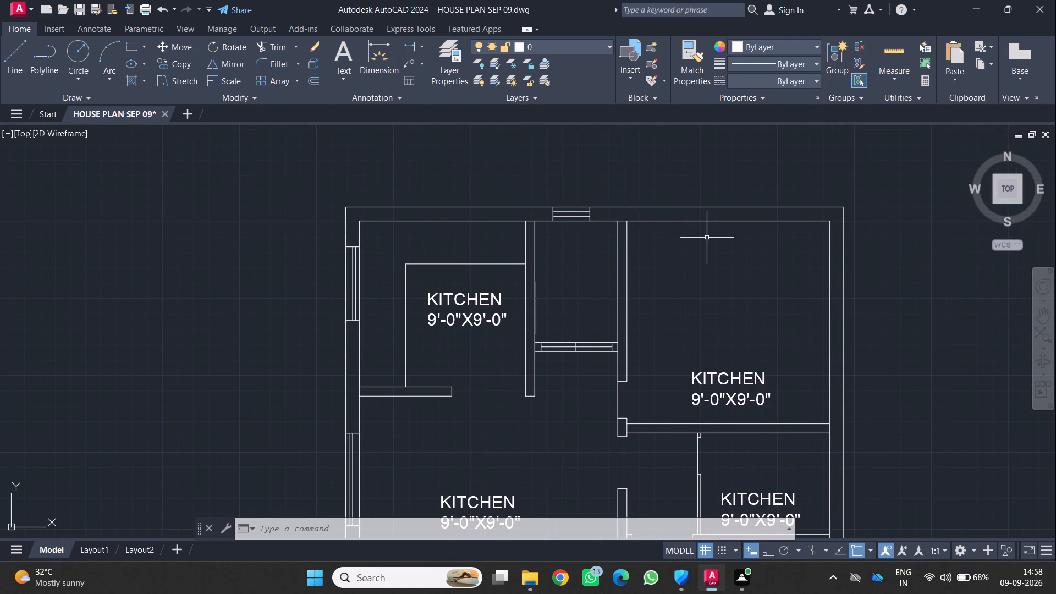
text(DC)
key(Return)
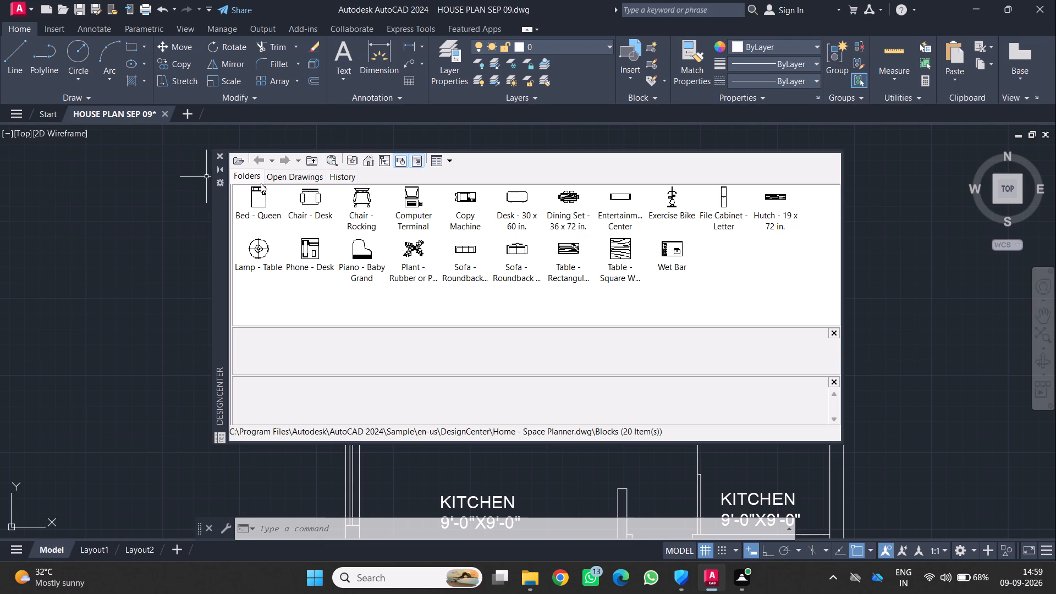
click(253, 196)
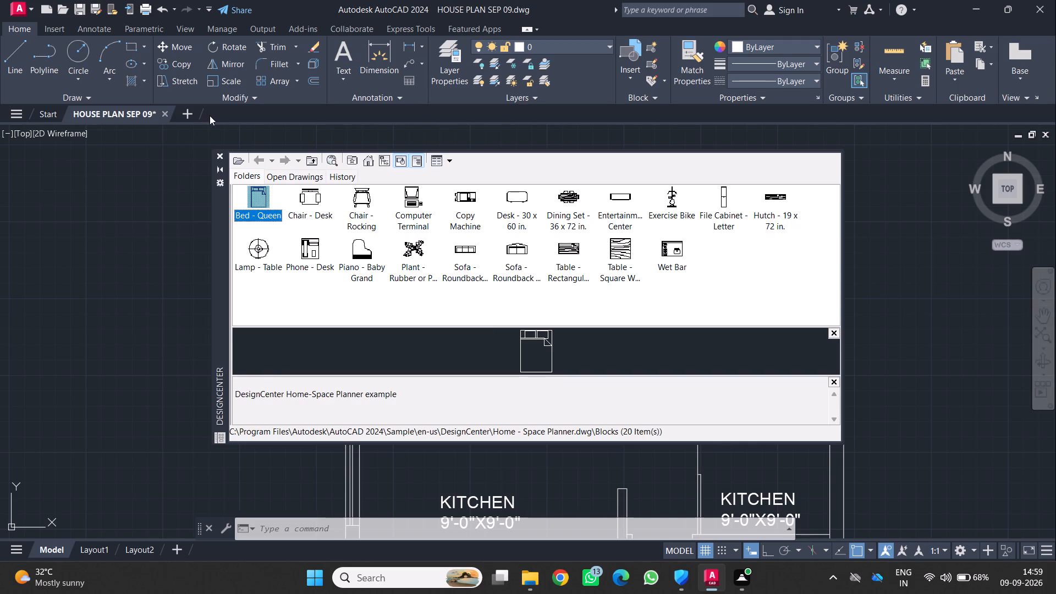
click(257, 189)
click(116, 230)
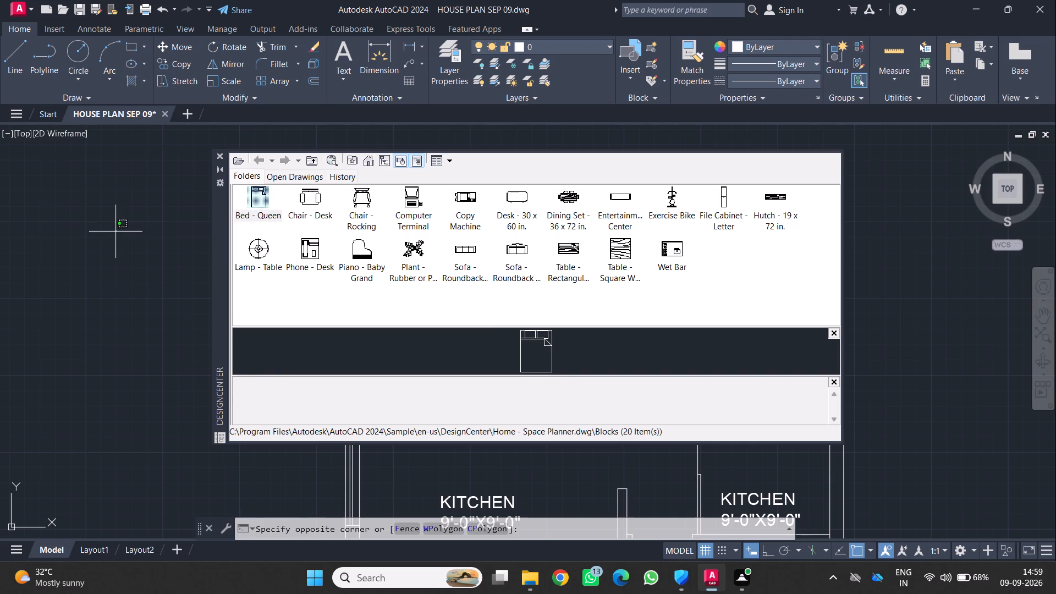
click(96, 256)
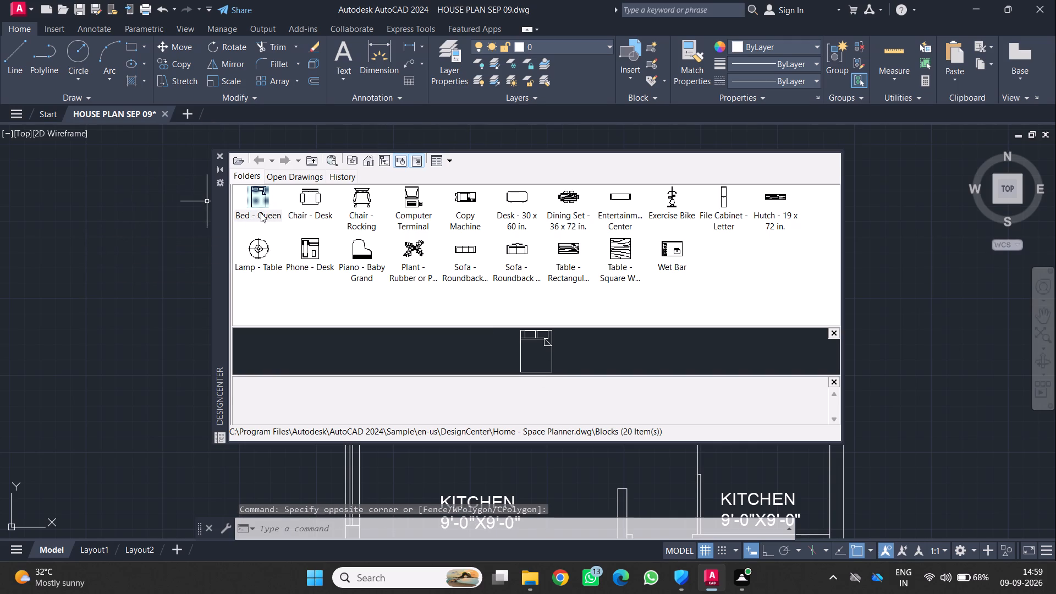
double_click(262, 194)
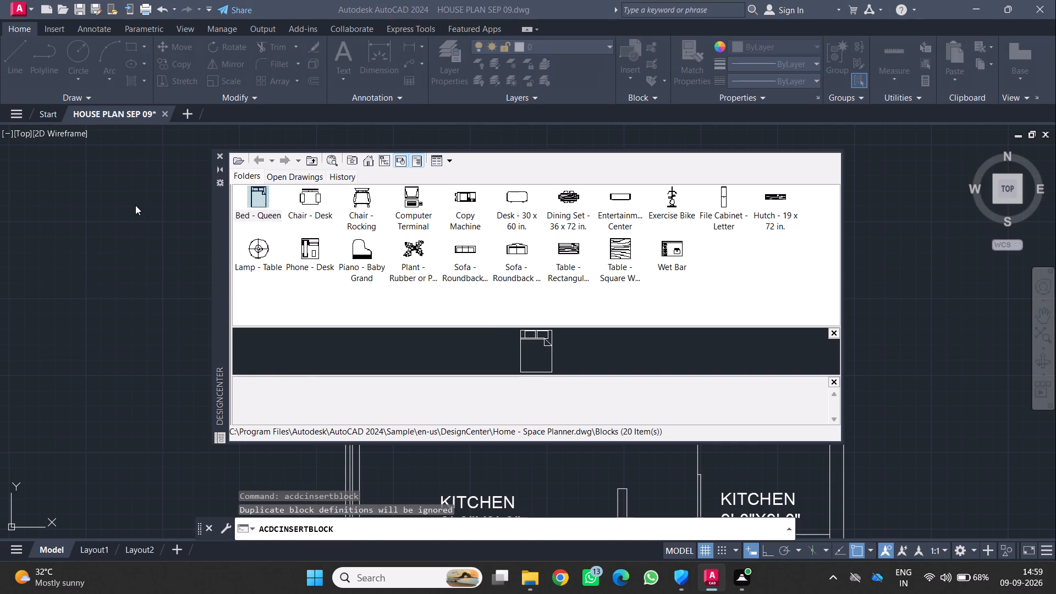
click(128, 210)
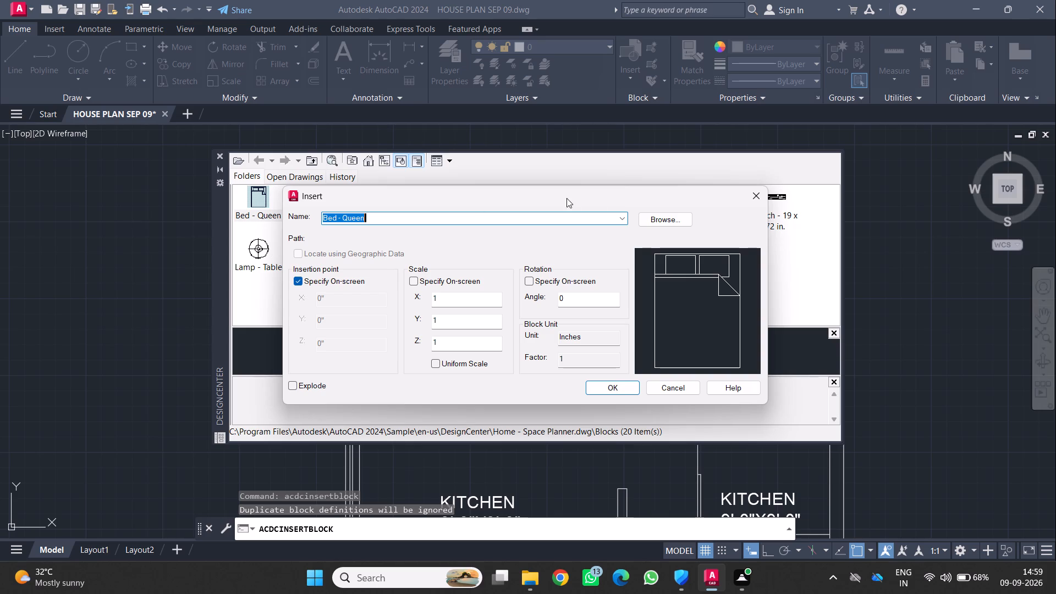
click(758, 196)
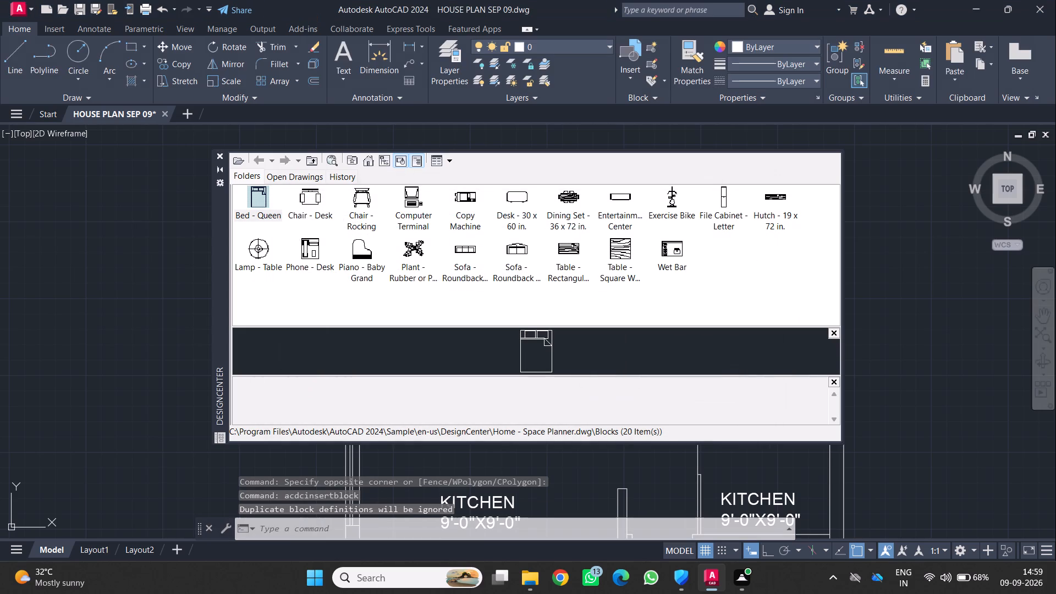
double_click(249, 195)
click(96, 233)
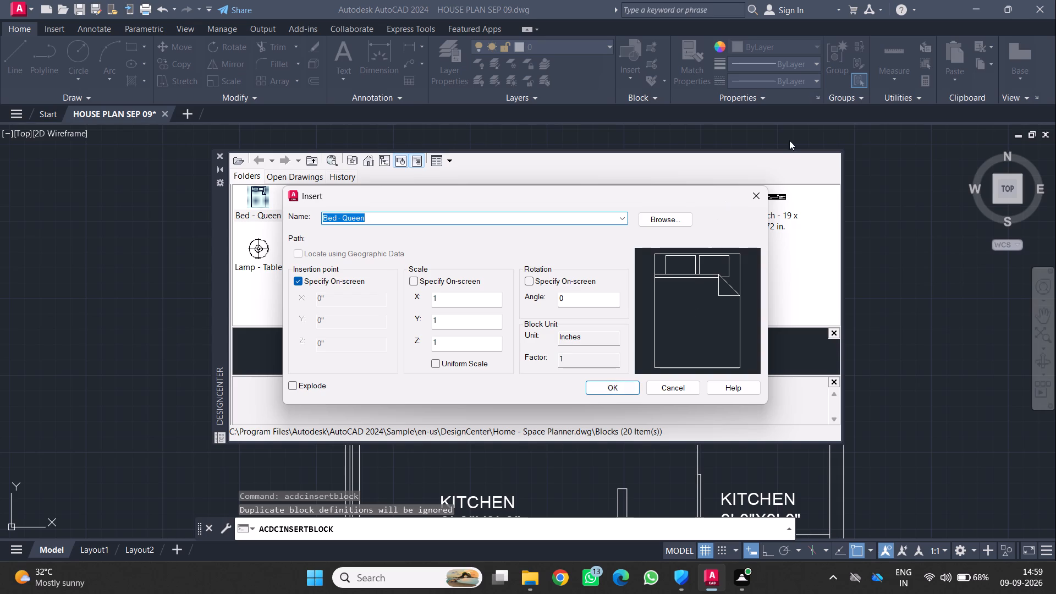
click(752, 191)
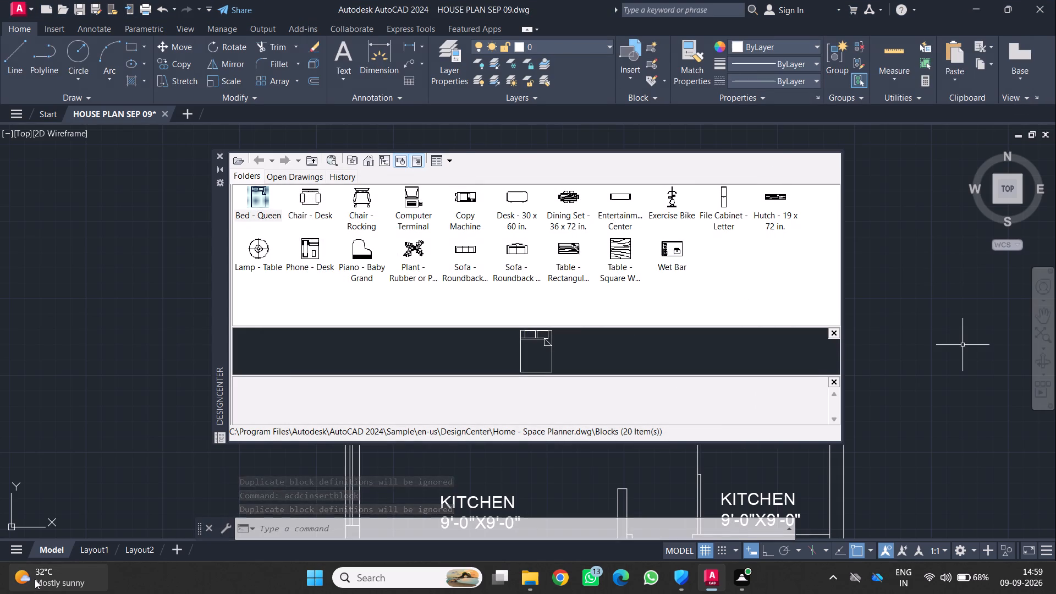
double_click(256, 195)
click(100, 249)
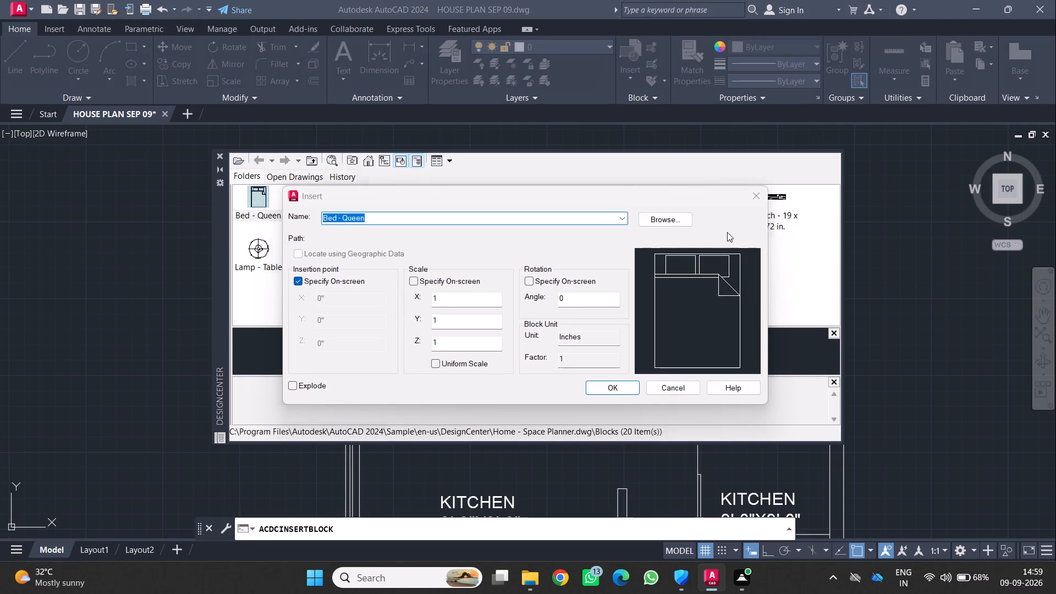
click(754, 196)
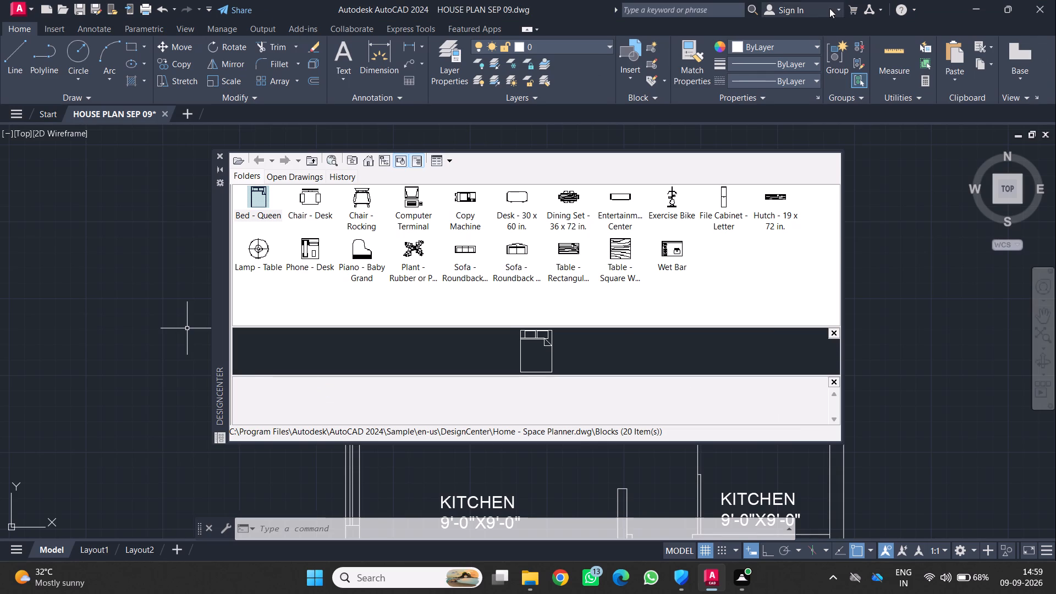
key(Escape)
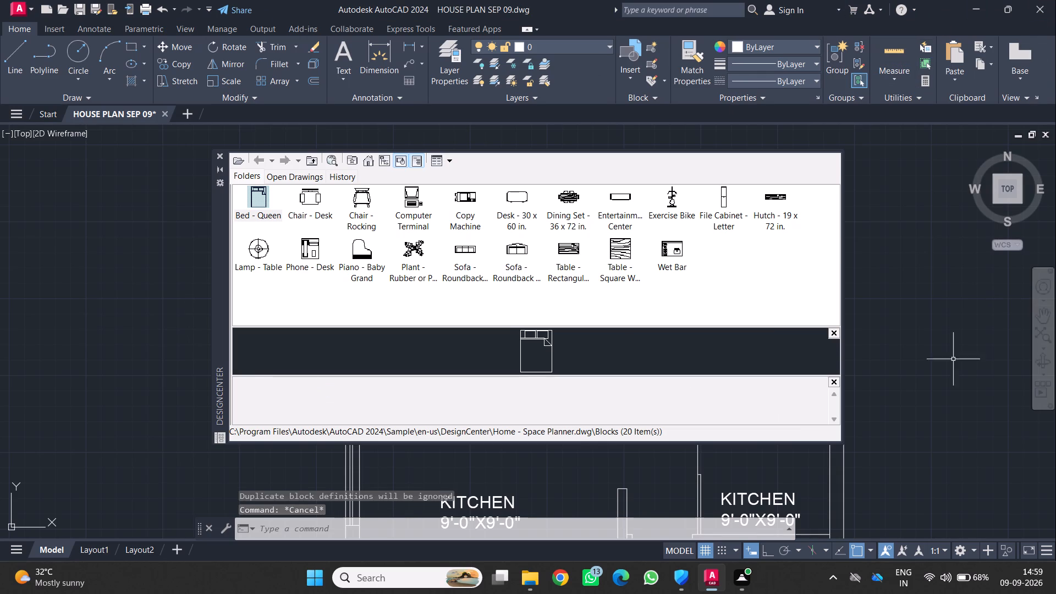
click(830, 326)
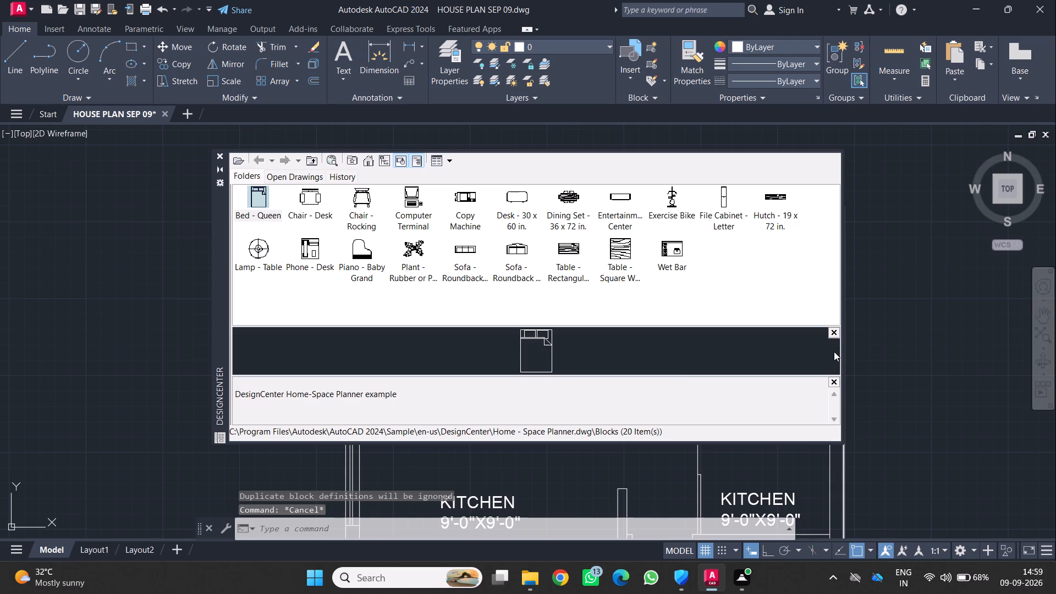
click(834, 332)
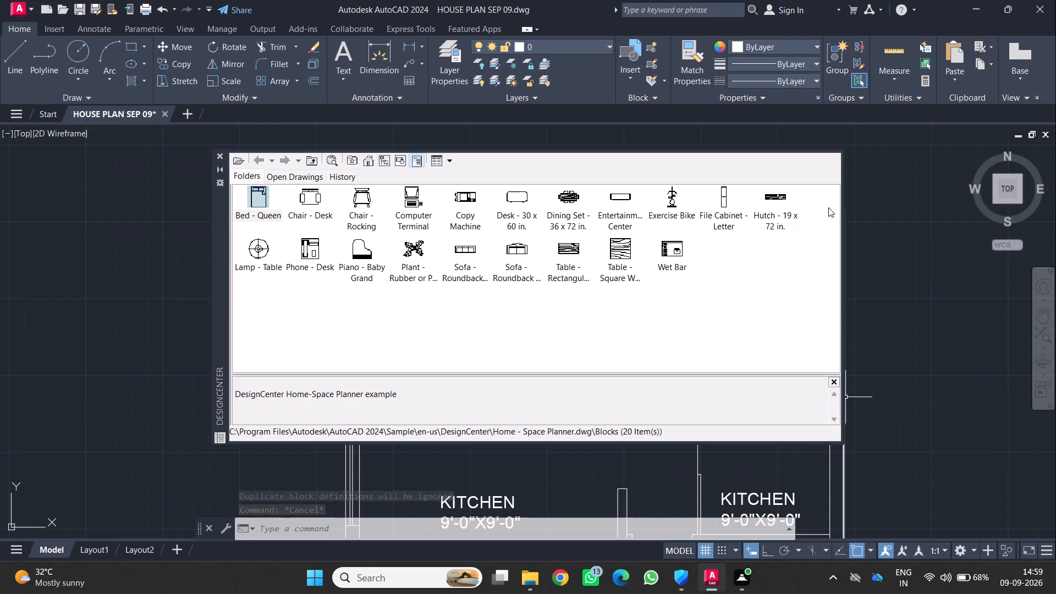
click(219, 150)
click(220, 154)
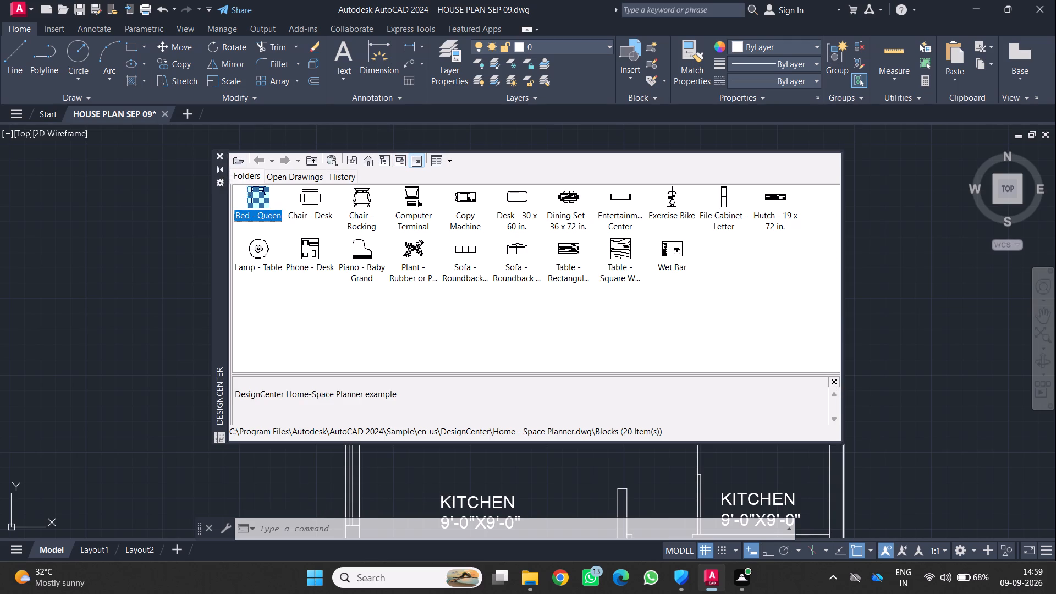
Insert the Bed - Queen block from DesignCenter at scale 1 in the empty area left of the house plan, and close DesignCenter.
text(DC)
key(Return)
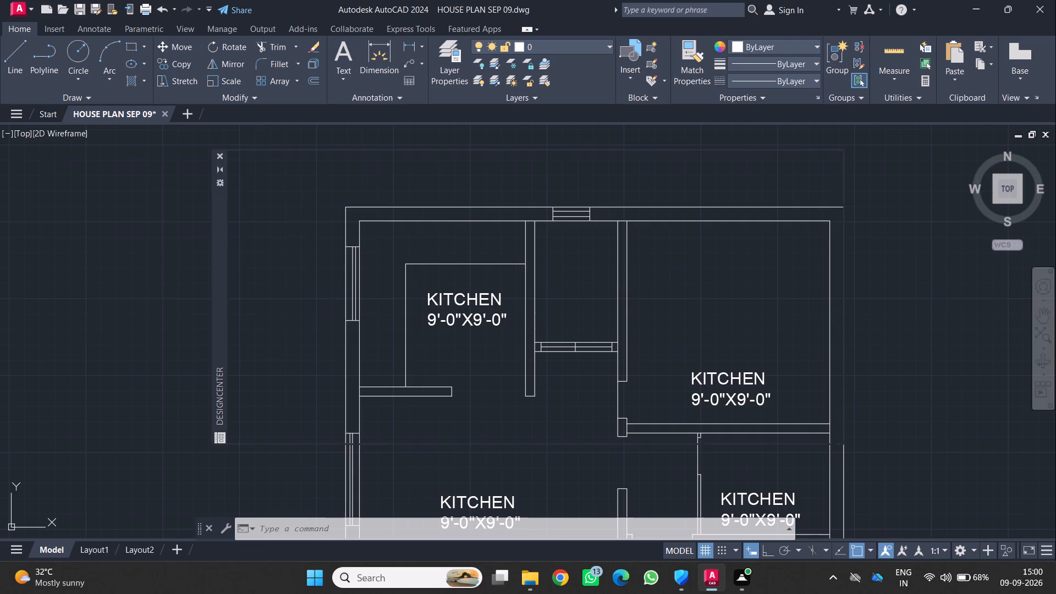
double_click(255, 201)
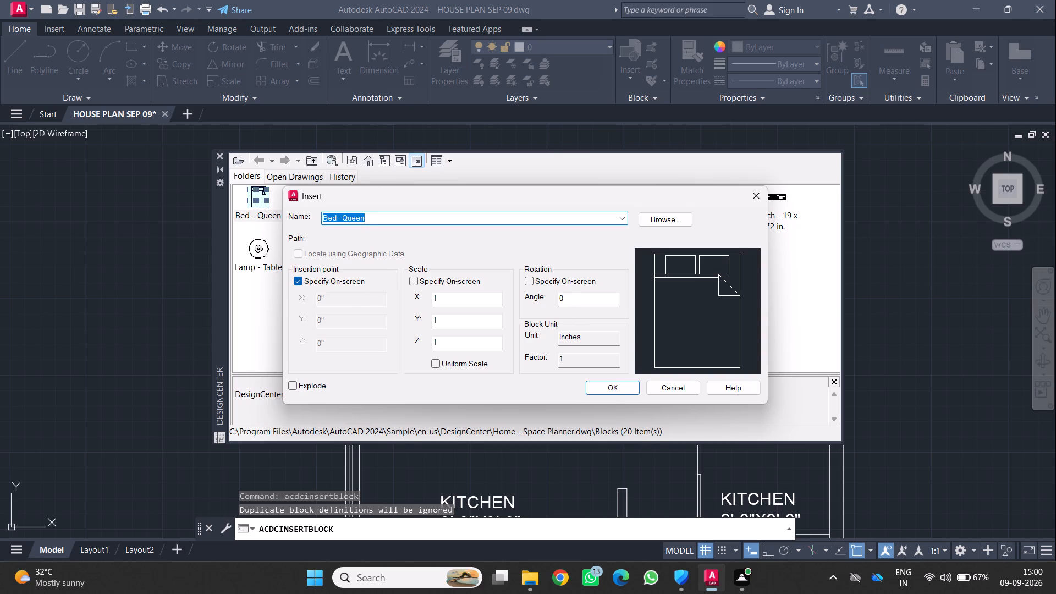
click(610, 393)
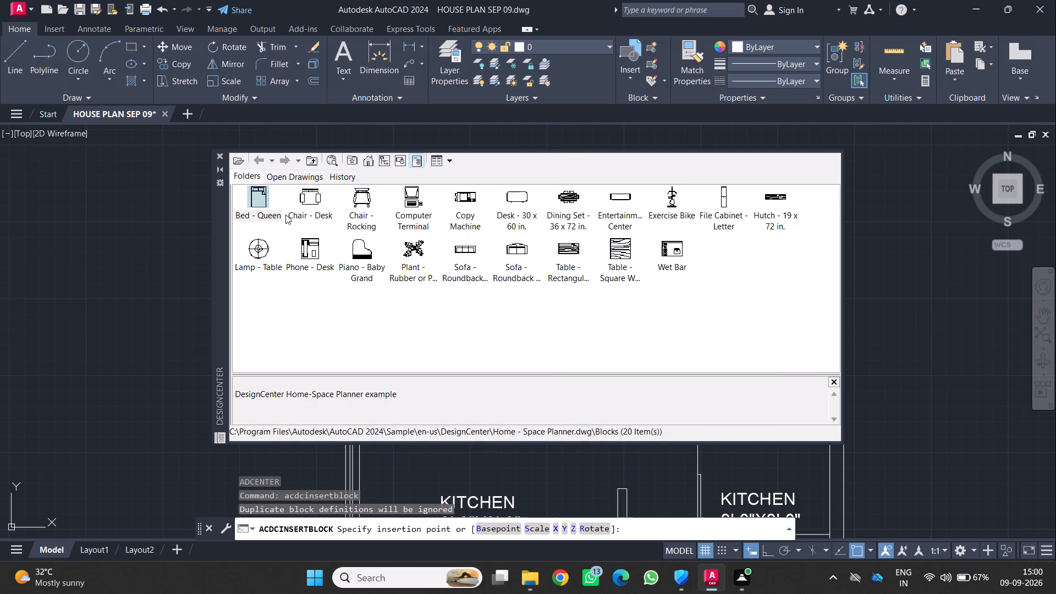
click(244, 199)
click(260, 198)
click(124, 223)
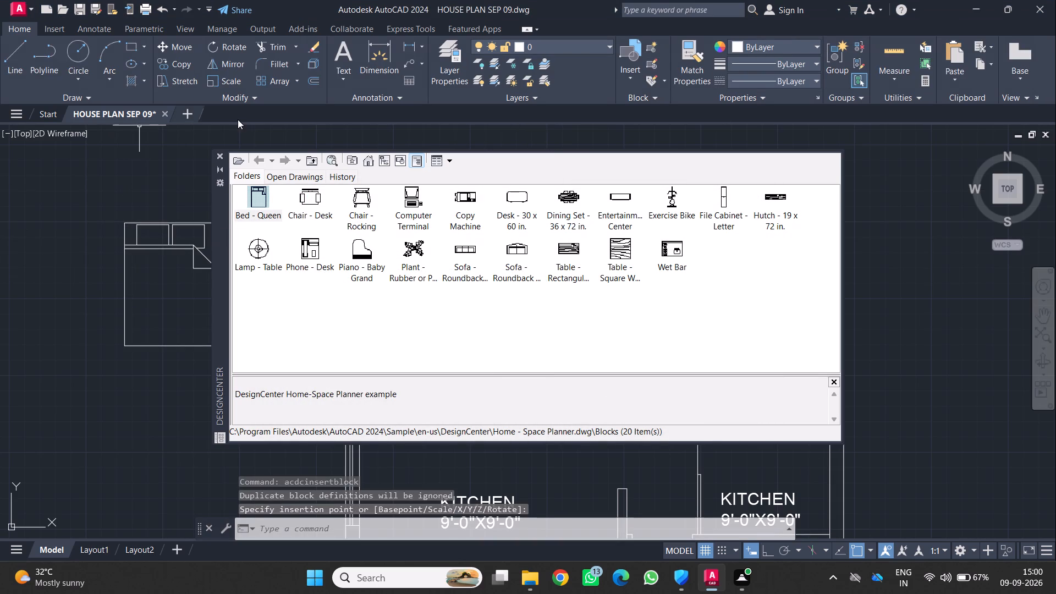
click(216, 154)
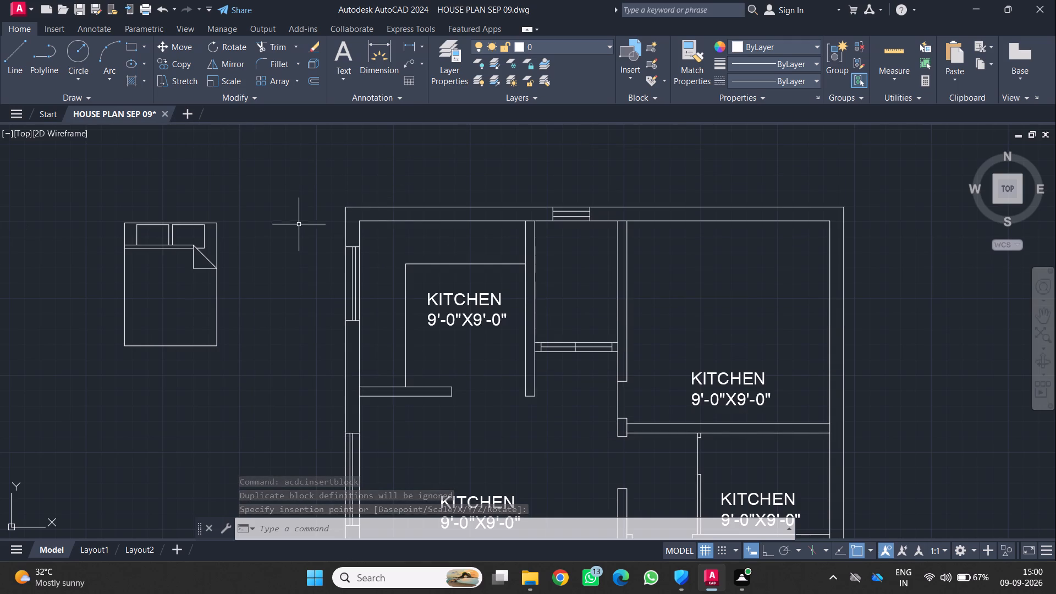
Copy the queen bed from its lower-right corner into the plan's upper-right room, with its headboard against the top wall.
scroll(294, 251, down, 1)
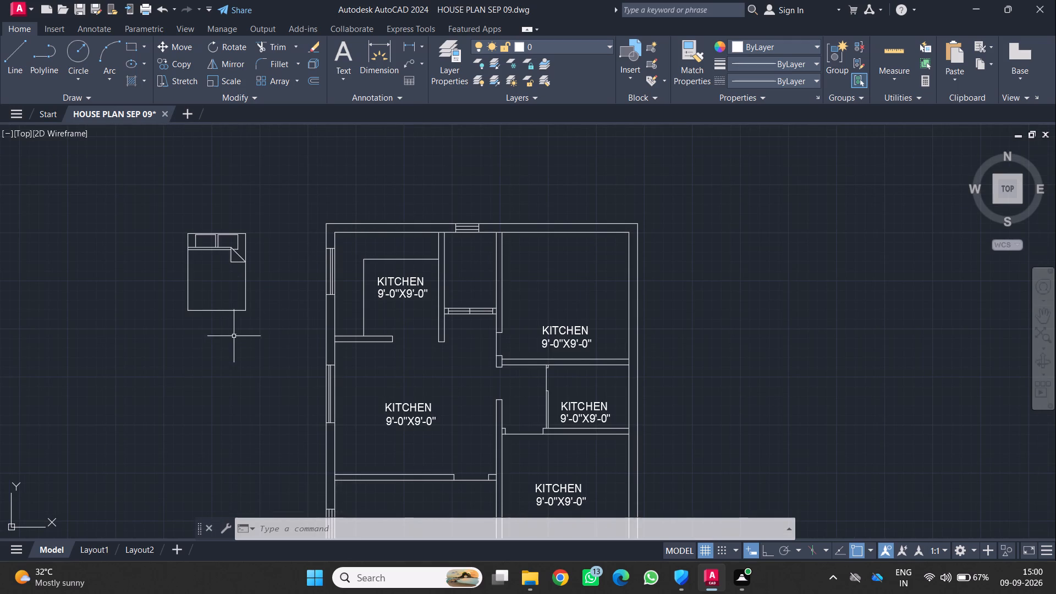
click(241, 309)
text(CO)
key(Return)
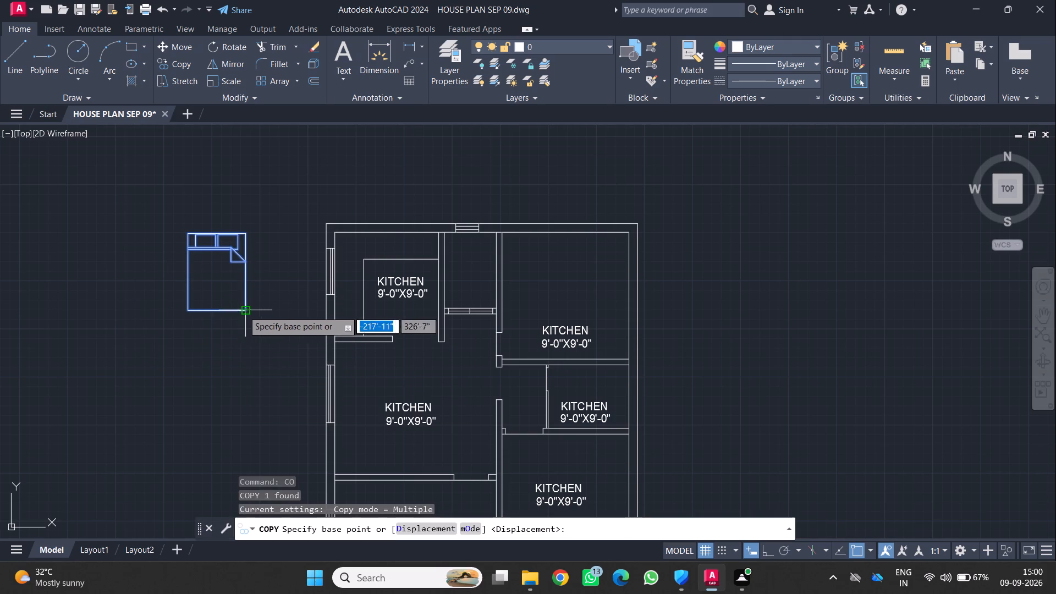
click(243, 311)
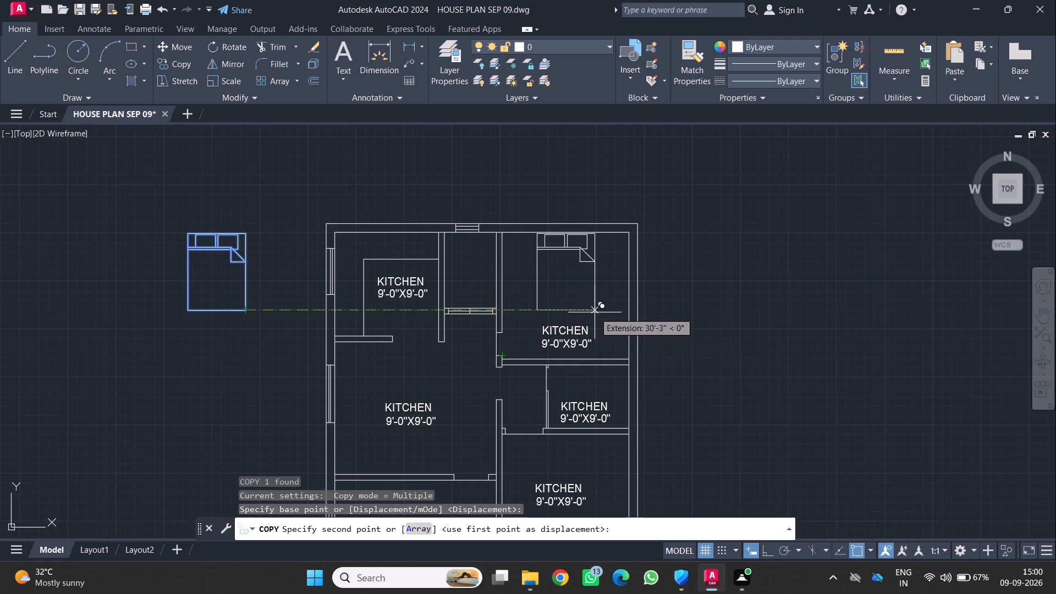
click(595, 312)
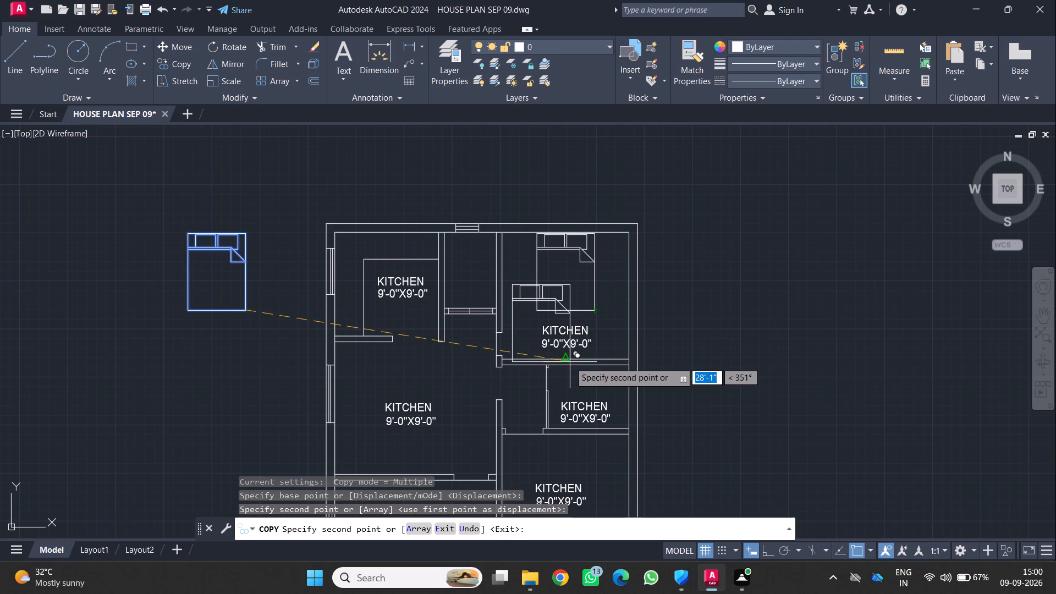
key(Return)
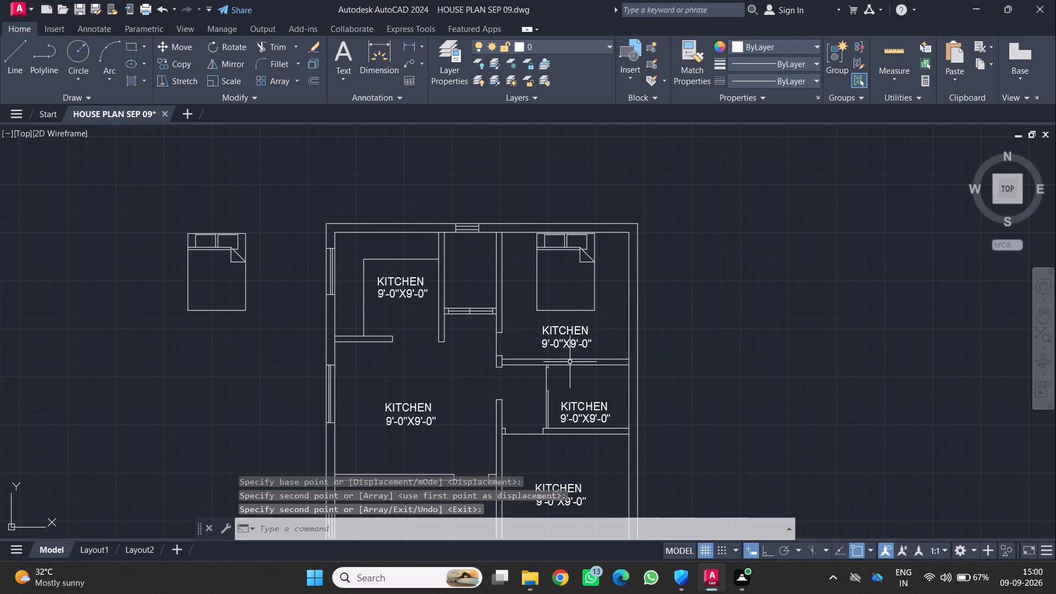
Rotate the original queen bed outside the plan by 180° about a point just left of its lower-left corner.
scroll(565, 382, down, 1)
middle_drag(562, 382, 561, 381)
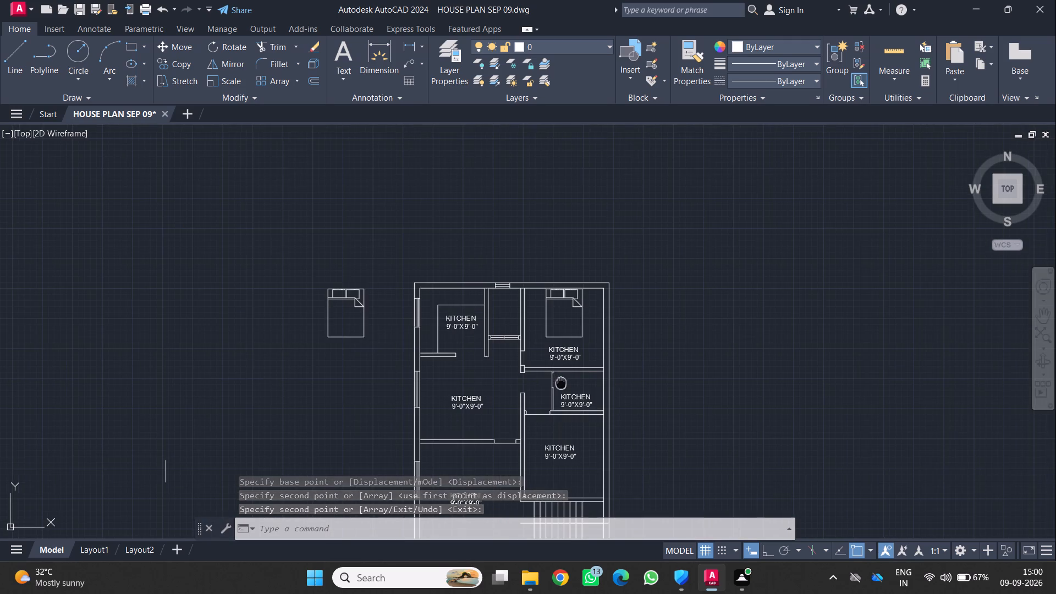
middle_drag(561, 381, 553, 285)
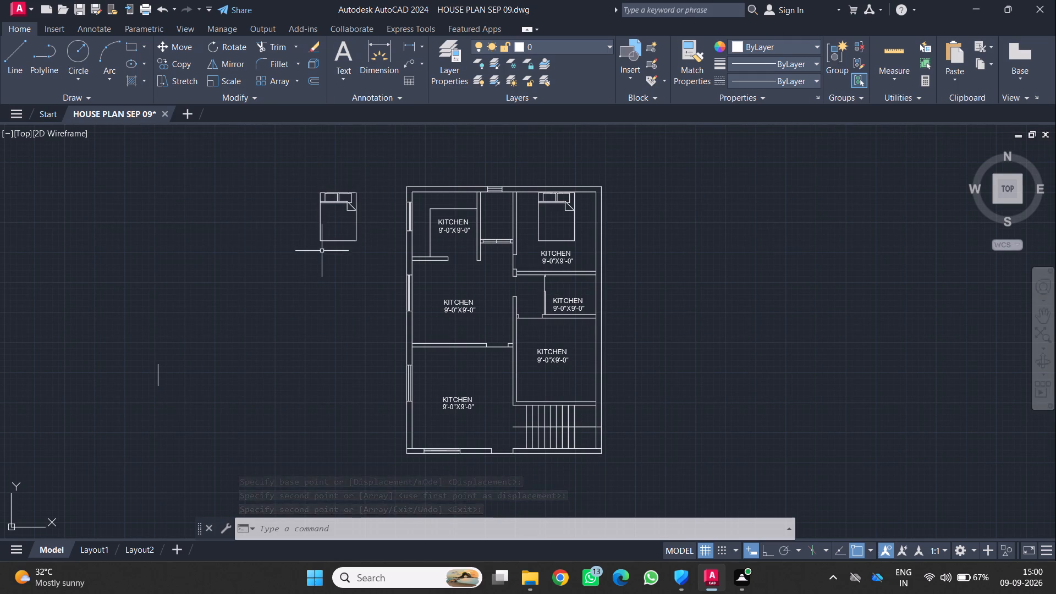
click(320, 237)
text(RO)
key(Return)
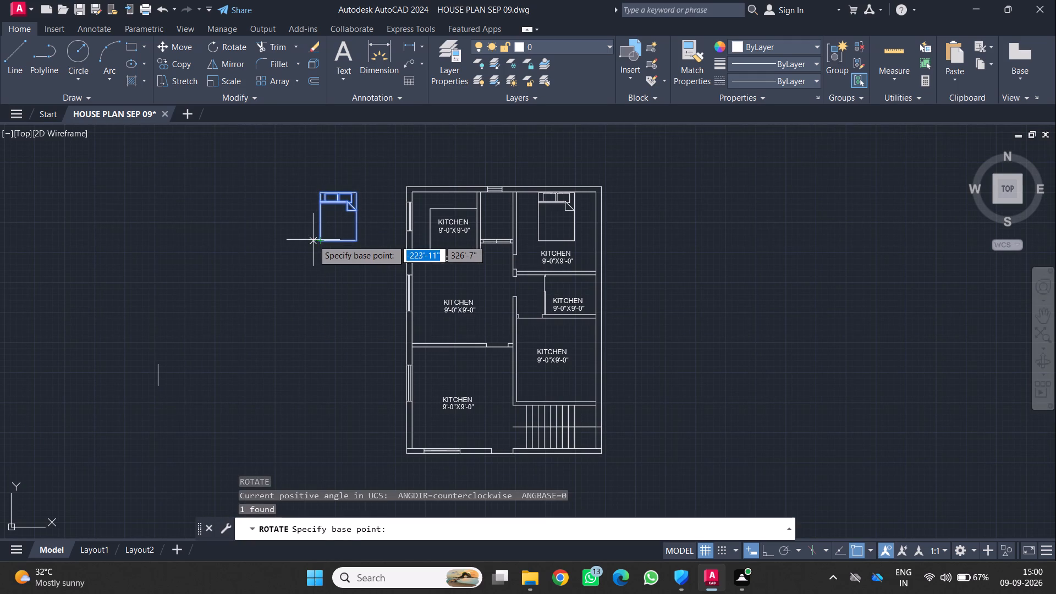
click(313, 240)
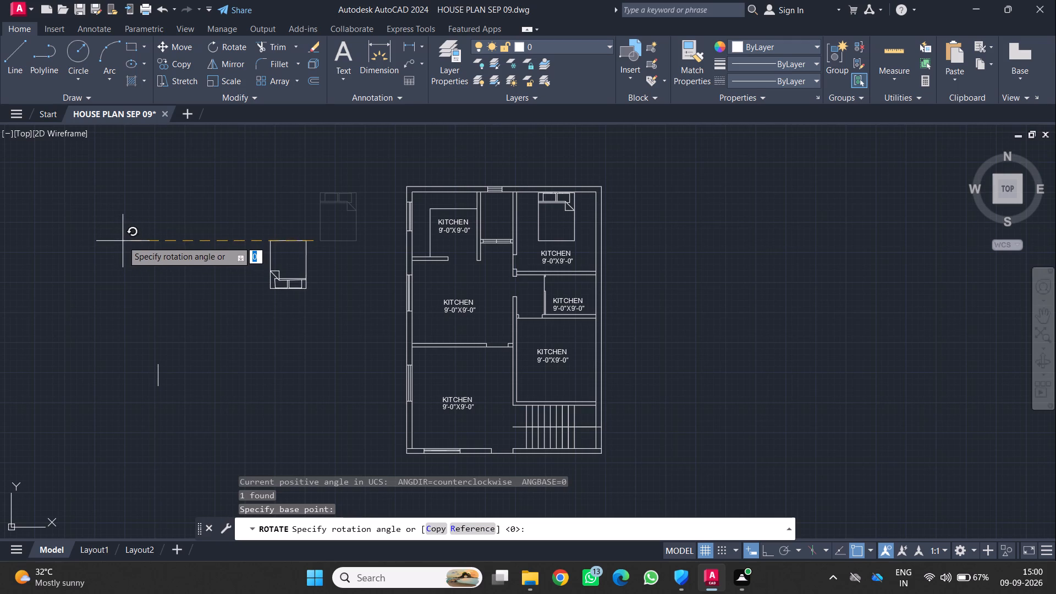
click(123, 240)
Copy the rotated queen bed into the house plan, using its lower-right corner as the base point.
scroll(217, 265, up, 1)
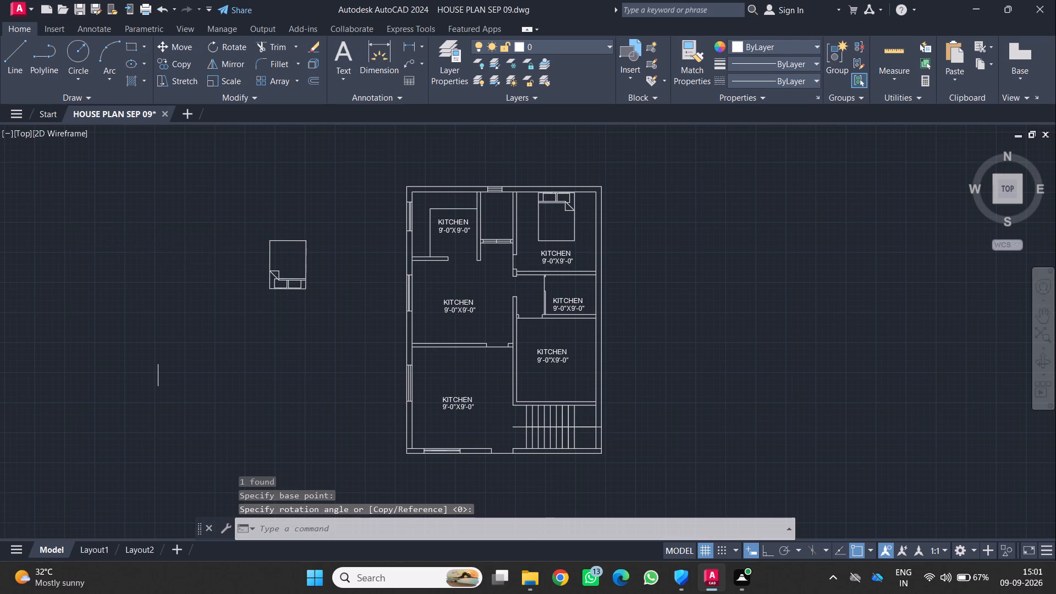
scroll(217, 265, up, 1)
click(509, 357)
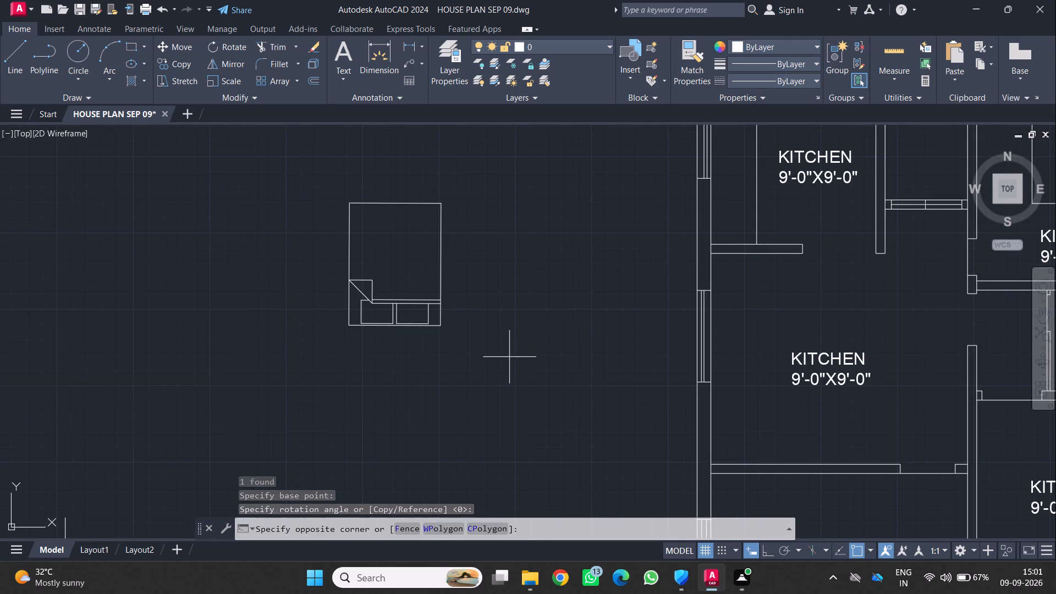
click(347, 184)
text(CO)
key(Return)
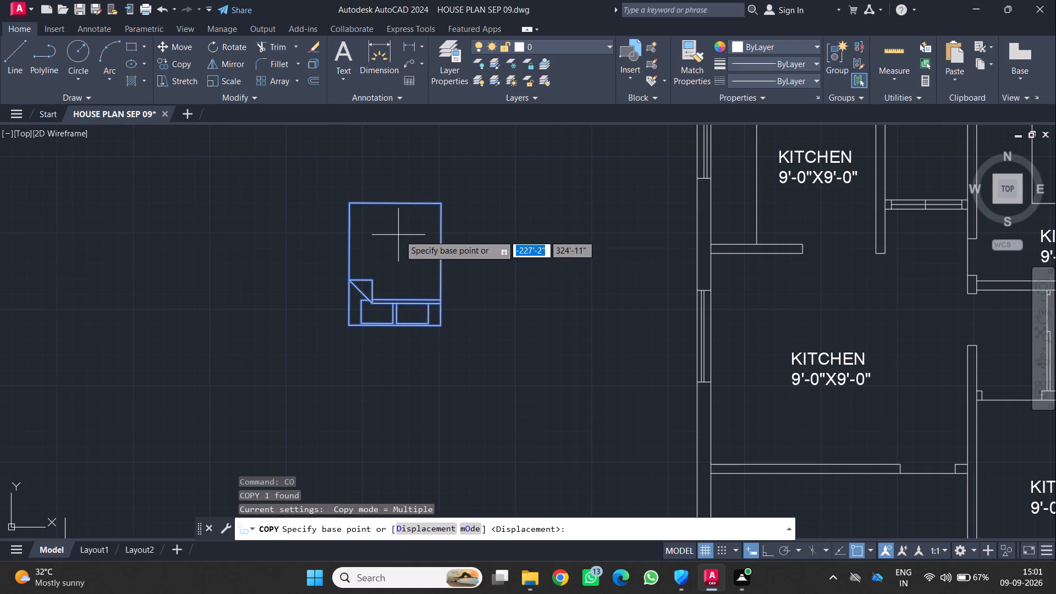
click(440, 325)
scroll(519, 342, down, 1)
middle_drag(514, 339, 509, 337)
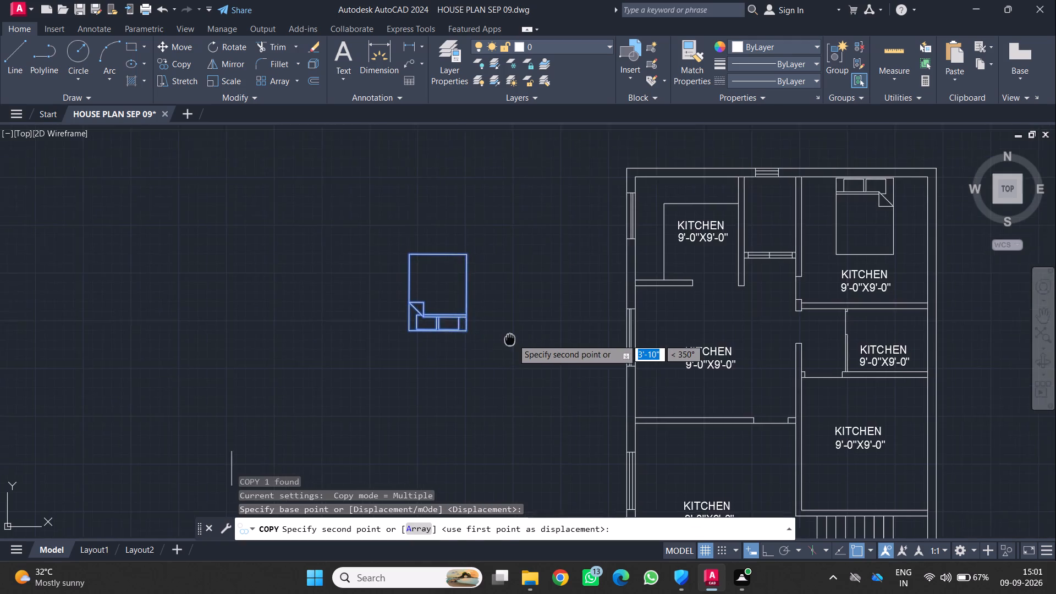
middle_drag(509, 337, 352, 258)
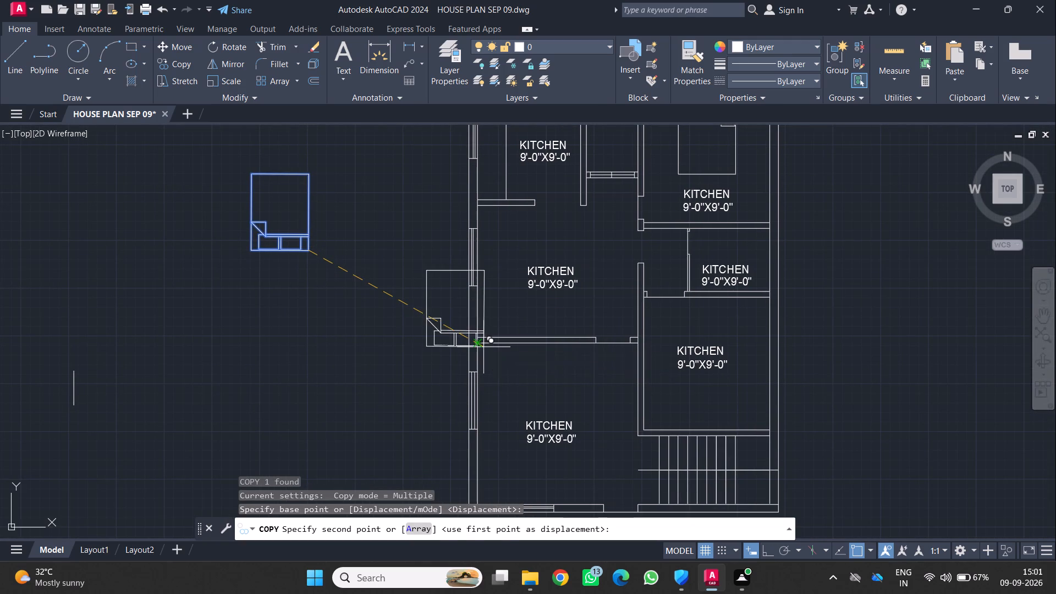
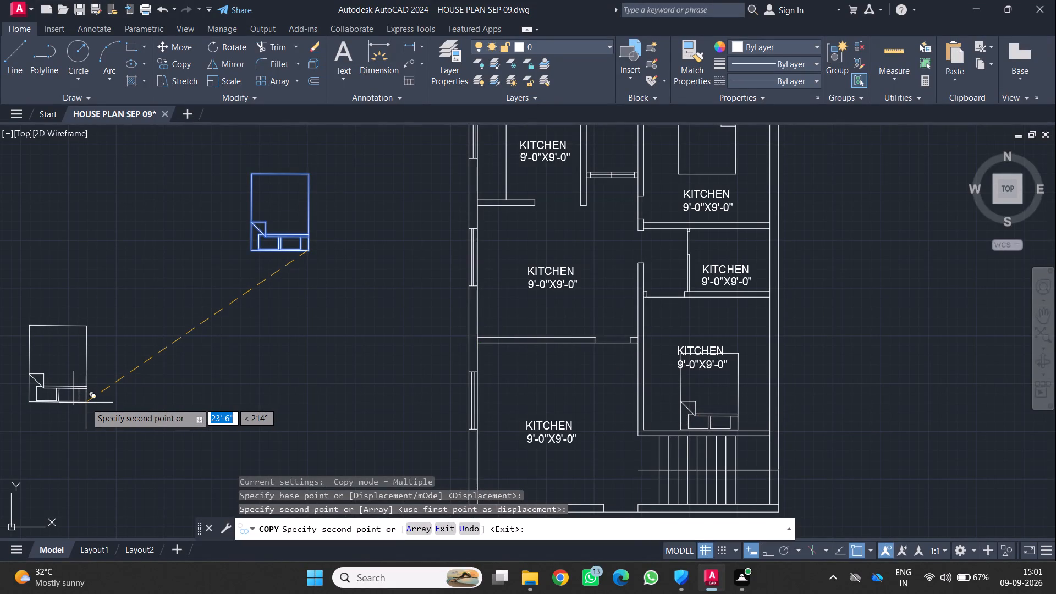
Finish copying the bed and move the overlapping KITCHEN 9'-0"X9'-0" label straight up, clear of the lower-right room's bed.
key(Return)
scroll(472, 296, down, 3)
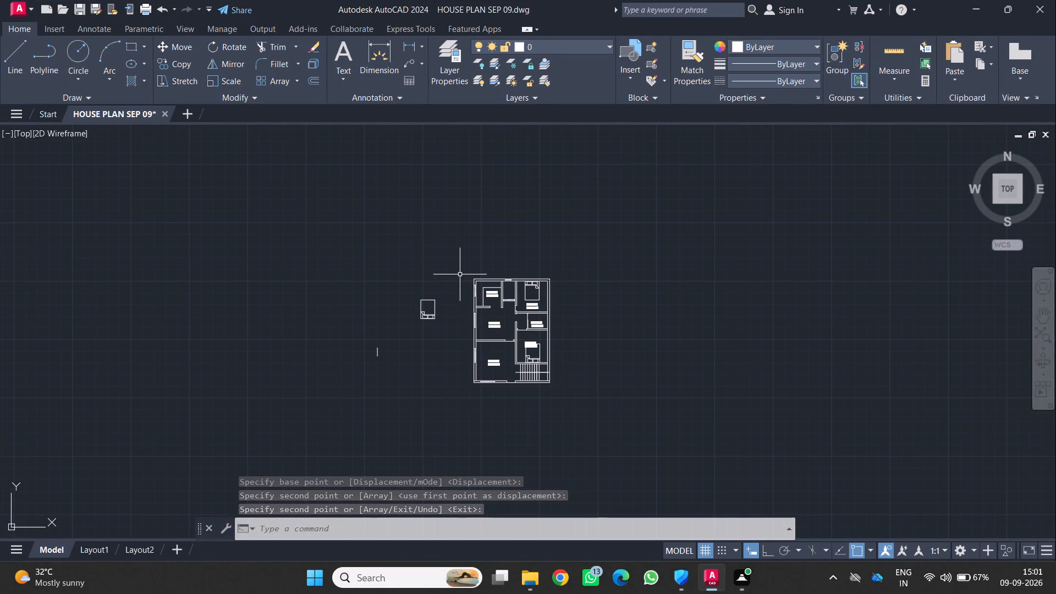
scroll(457, 258, up, 1)
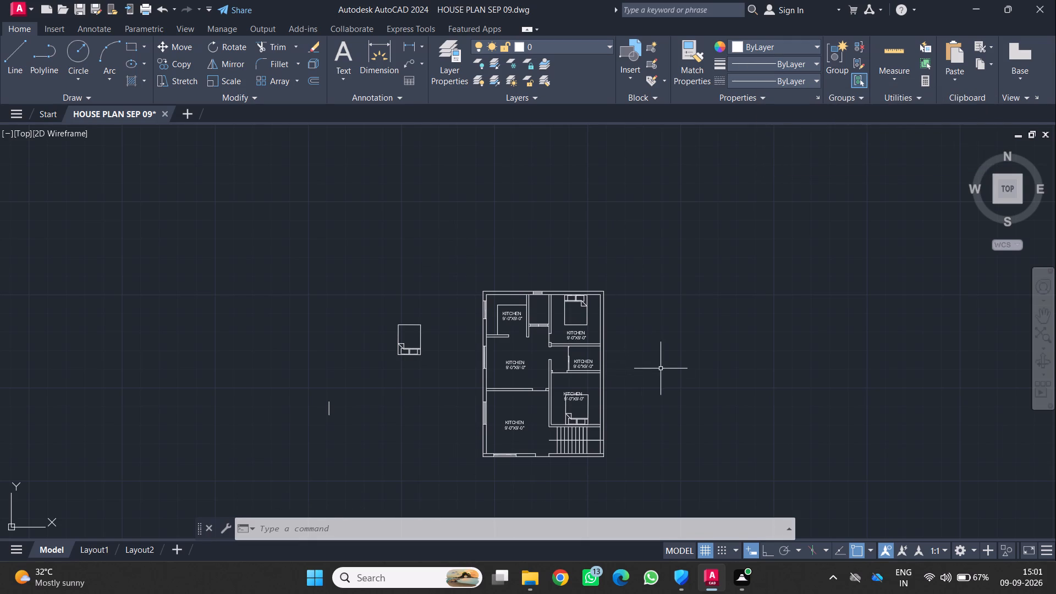
scroll(601, 381, up, 2)
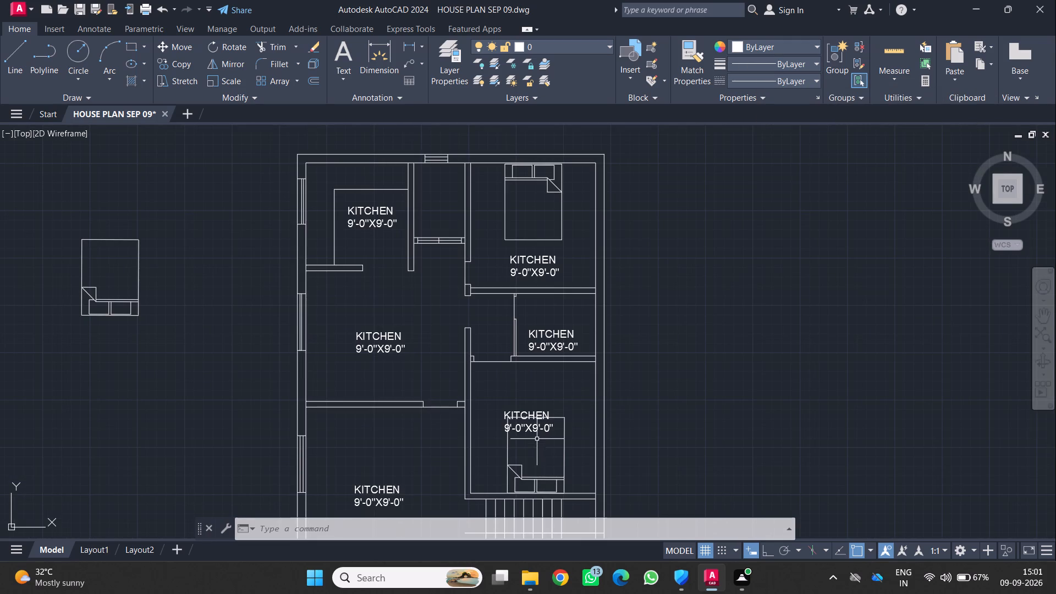
click(532, 430)
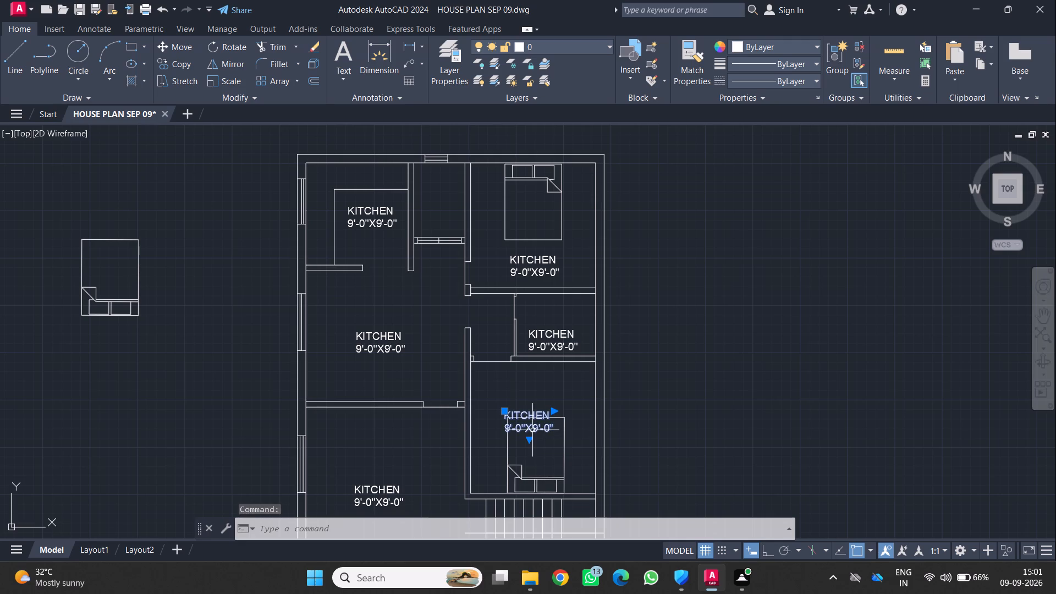
text(CO)
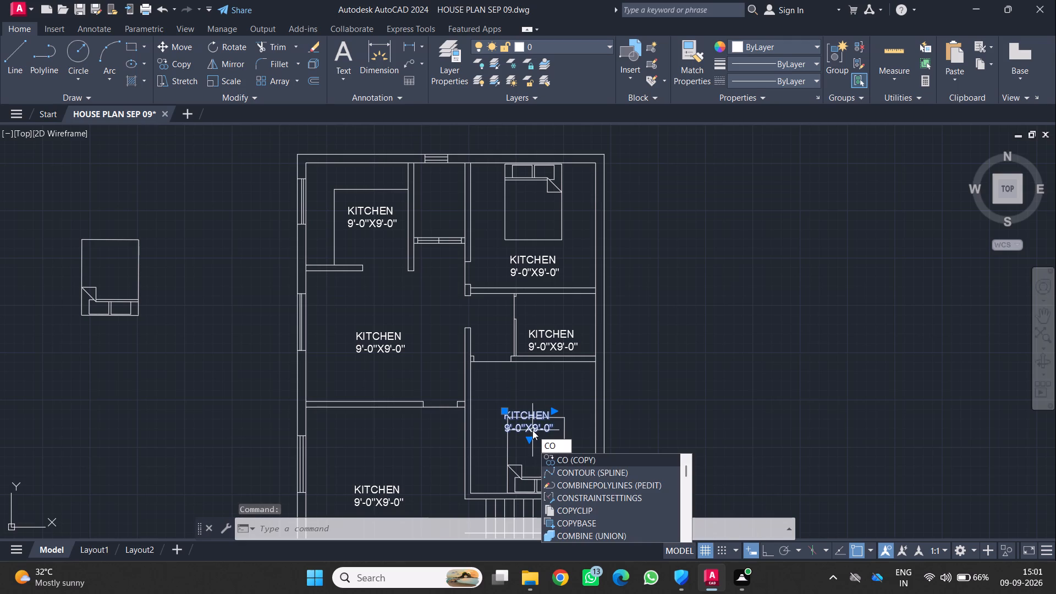
key(BackSpace)
key(BackSpace)
key(m)
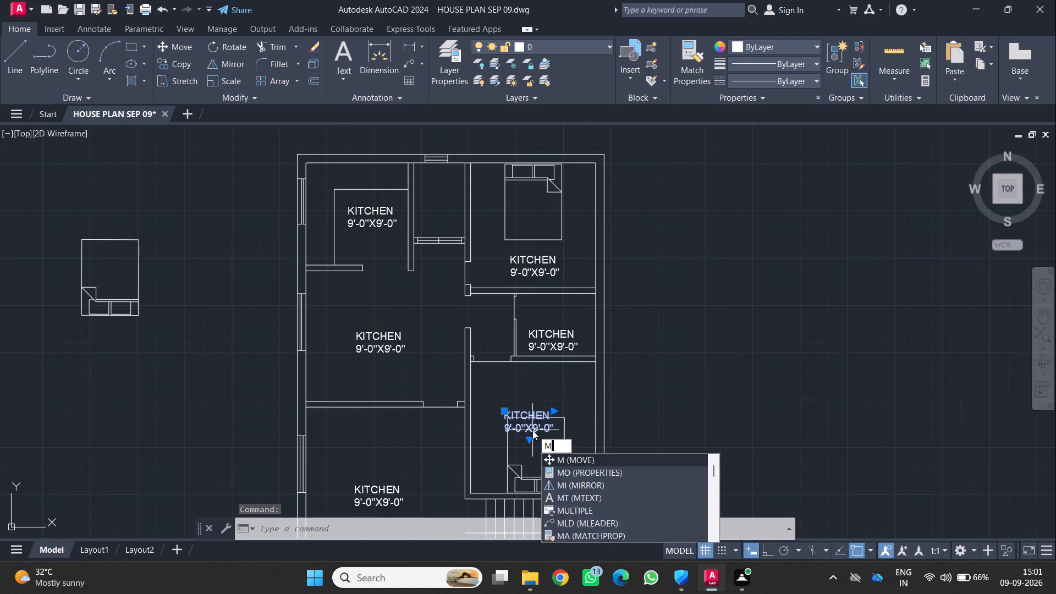
key(Return)
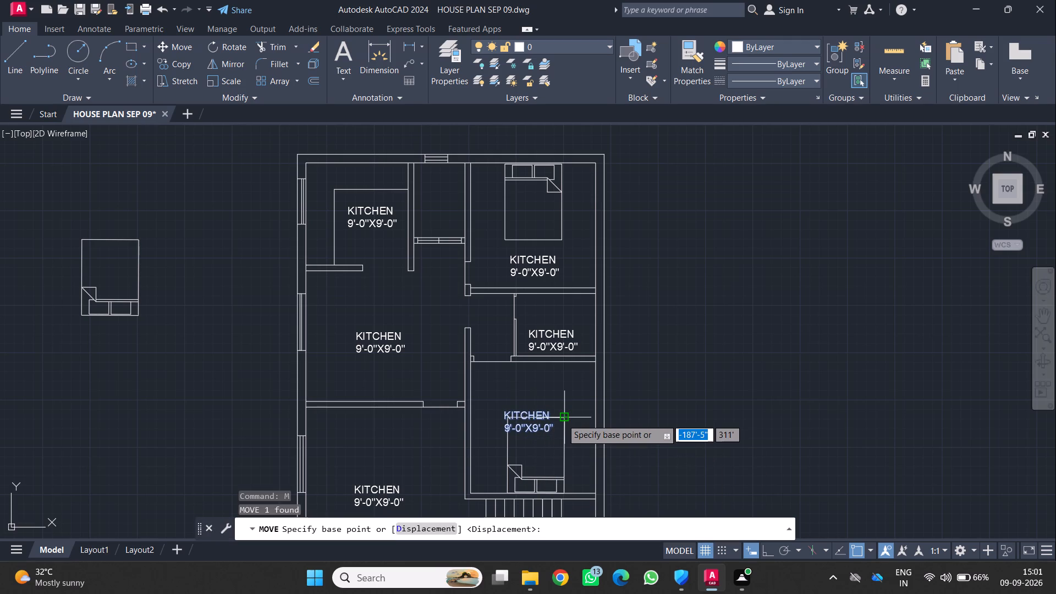
click(543, 419)
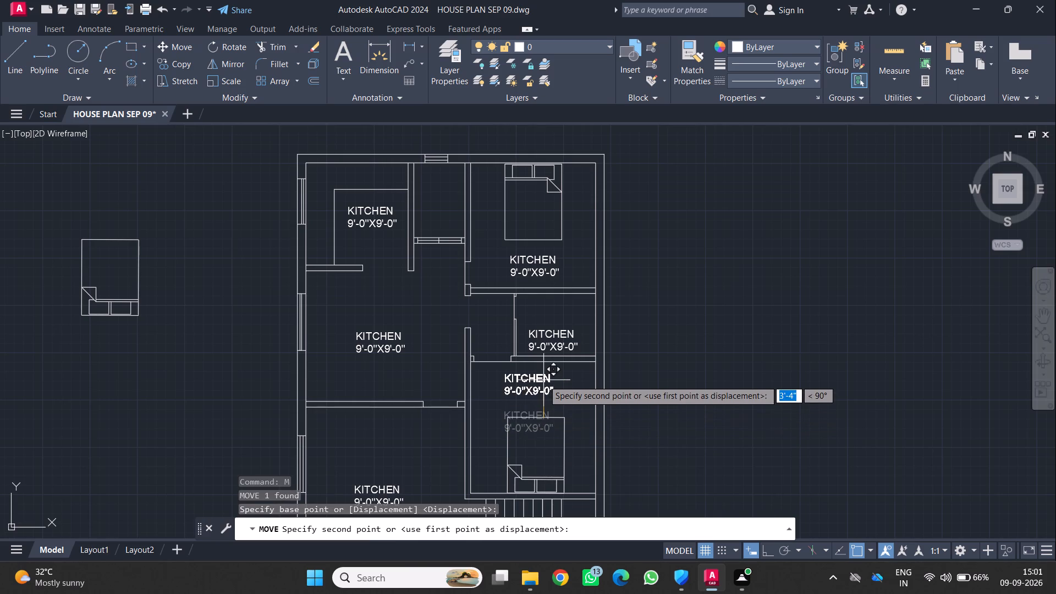
click(543, 387)
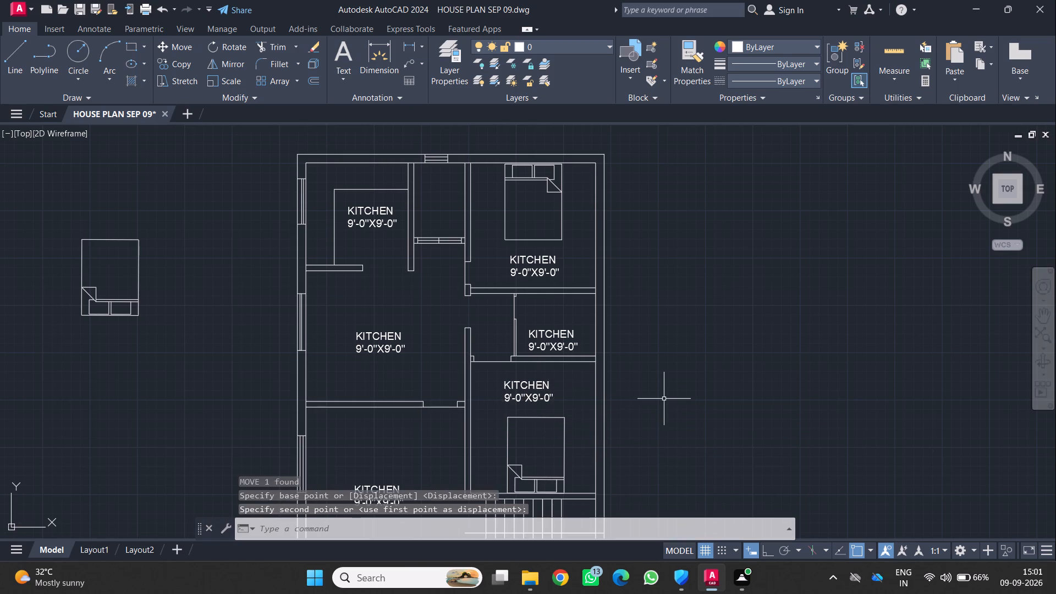
key(Escape)
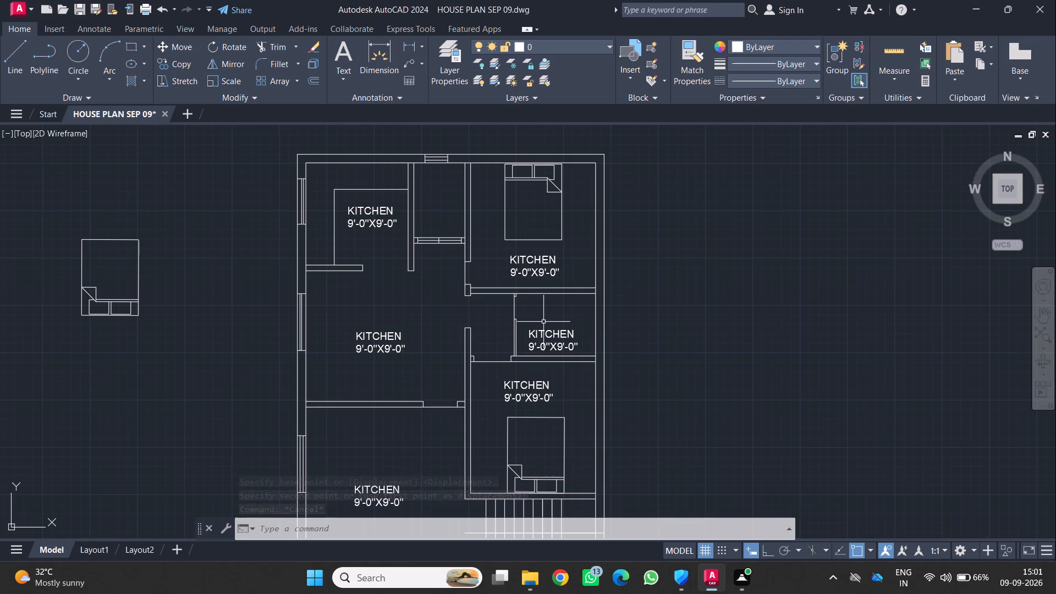
Insert the Door - Imperial block from the Architectural tool palette in the empty area below the spare bed.
text(TP)
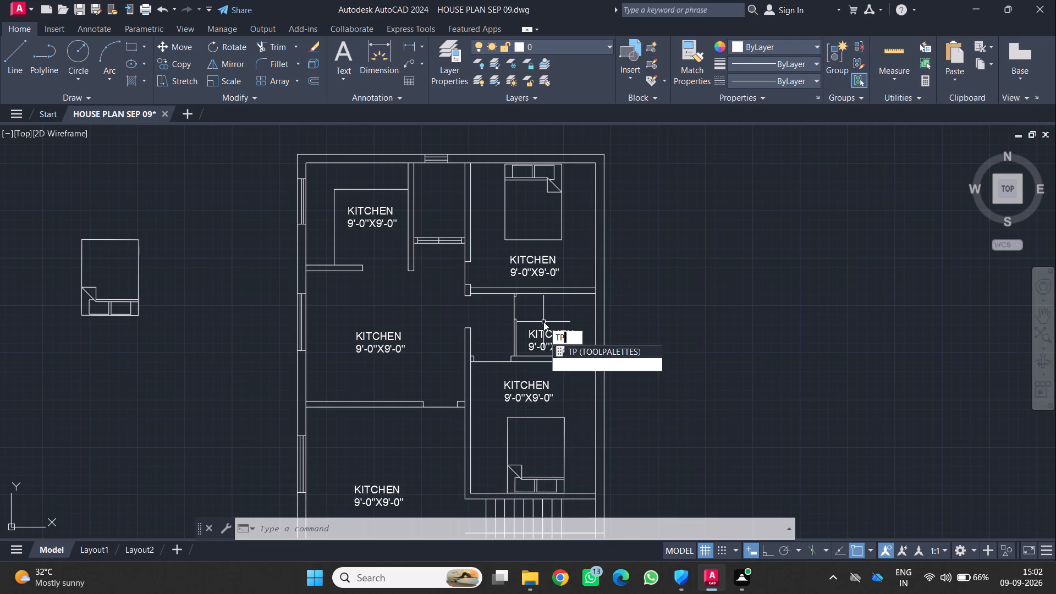
key(Return)
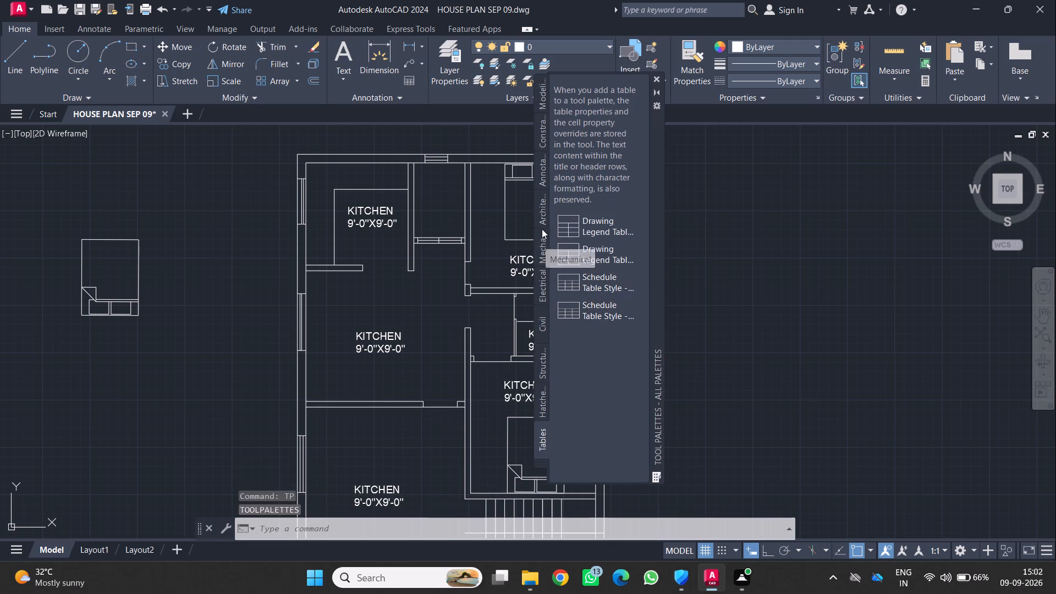
click(537, 210)
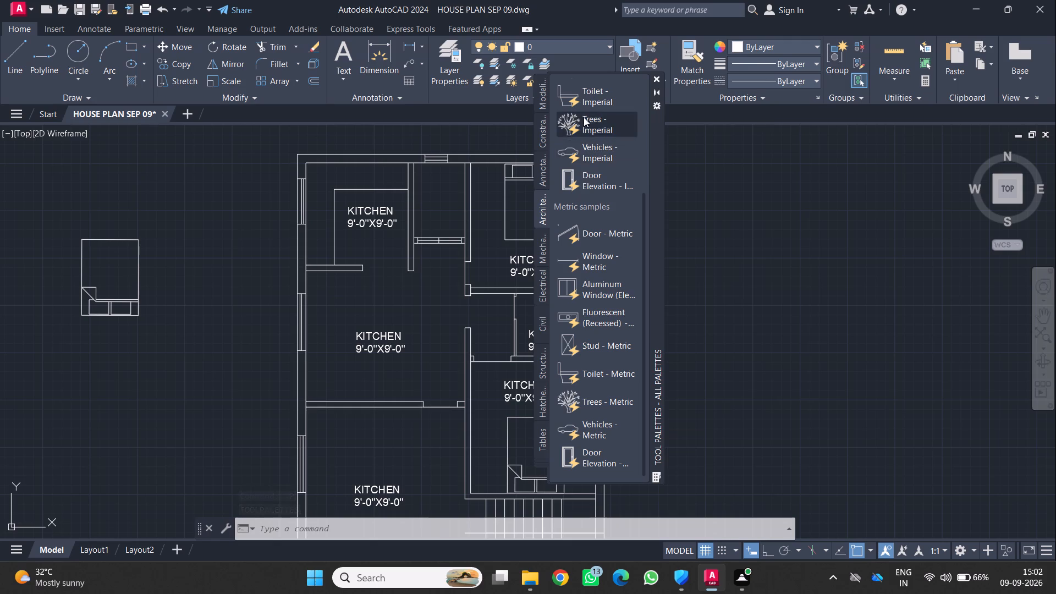
scroll(580, 132, up, 2)
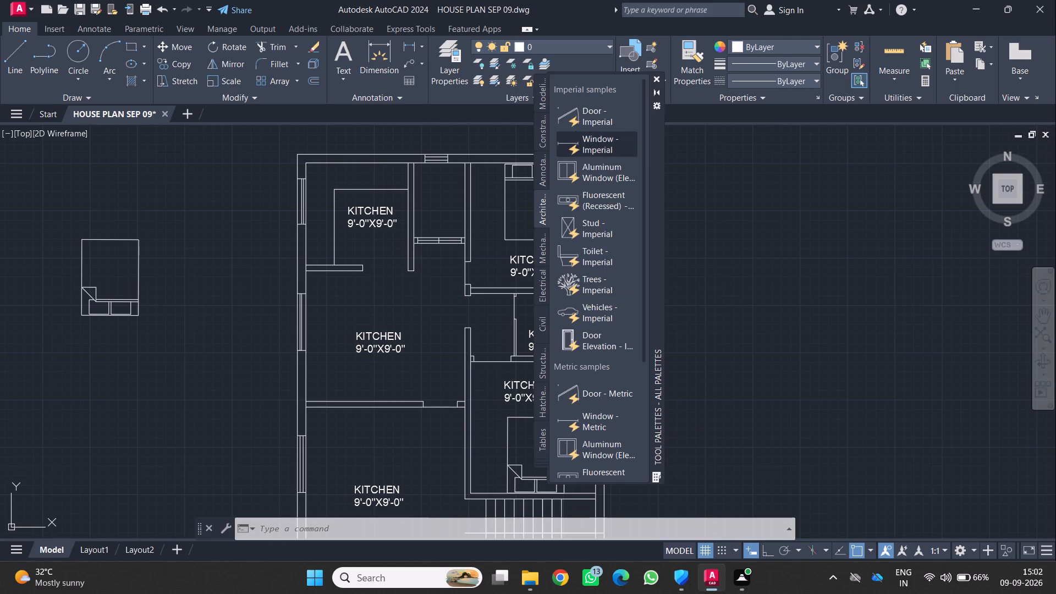
click(565, 118)
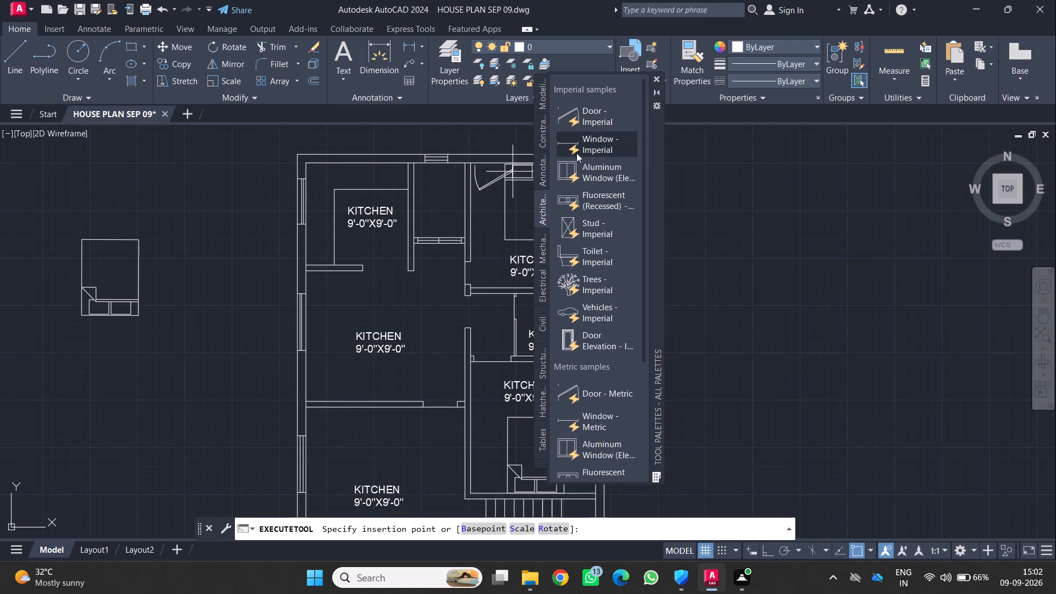
click(164, 362)
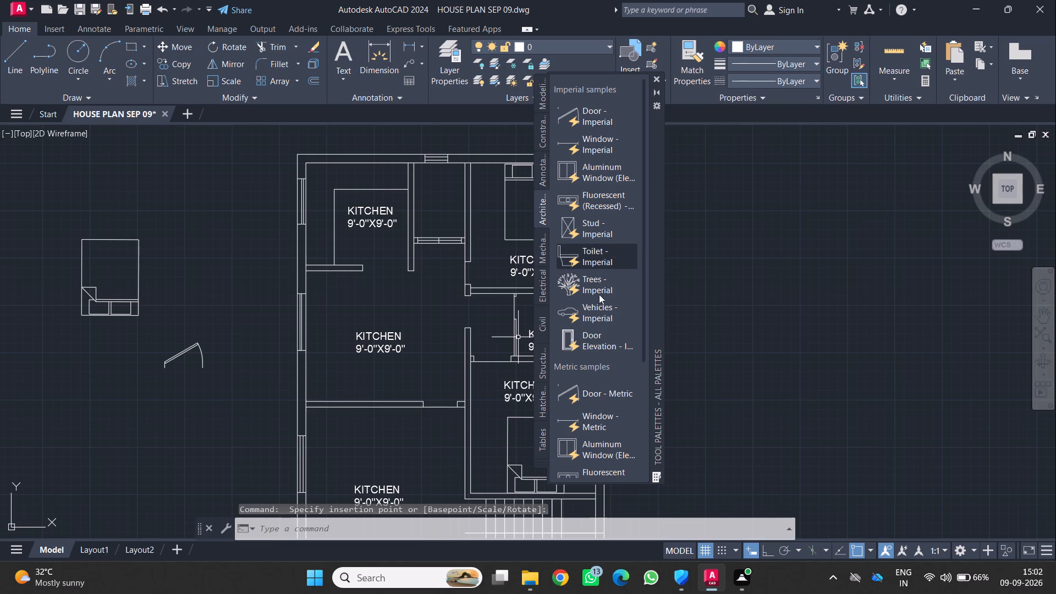
Insert the Door - Metric block below the imperial door outside the plan, and close the tool palettes.
click(592, 387)
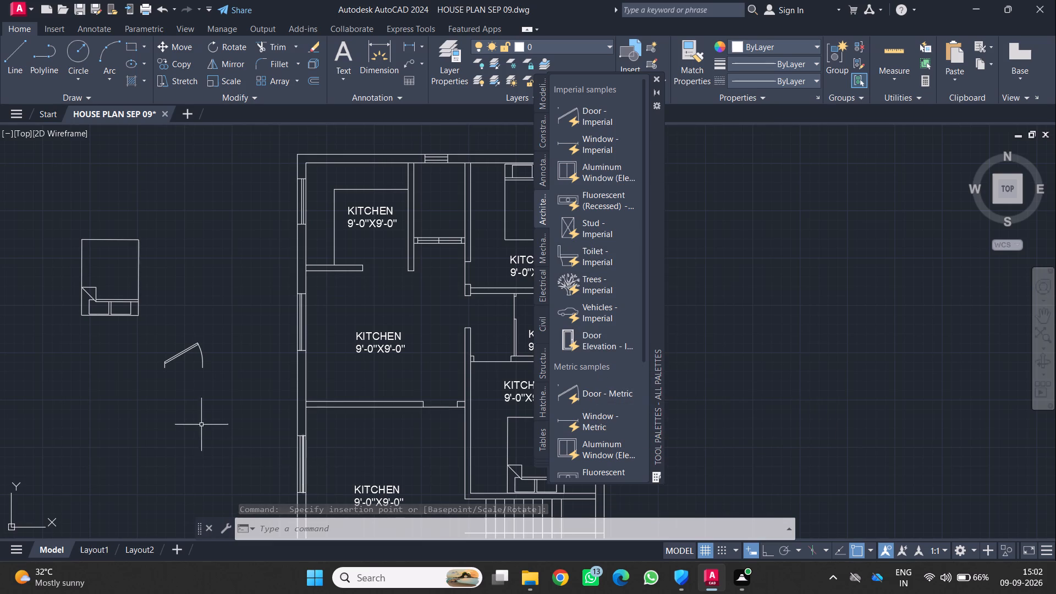
click(198, 419)
click(229, 416)
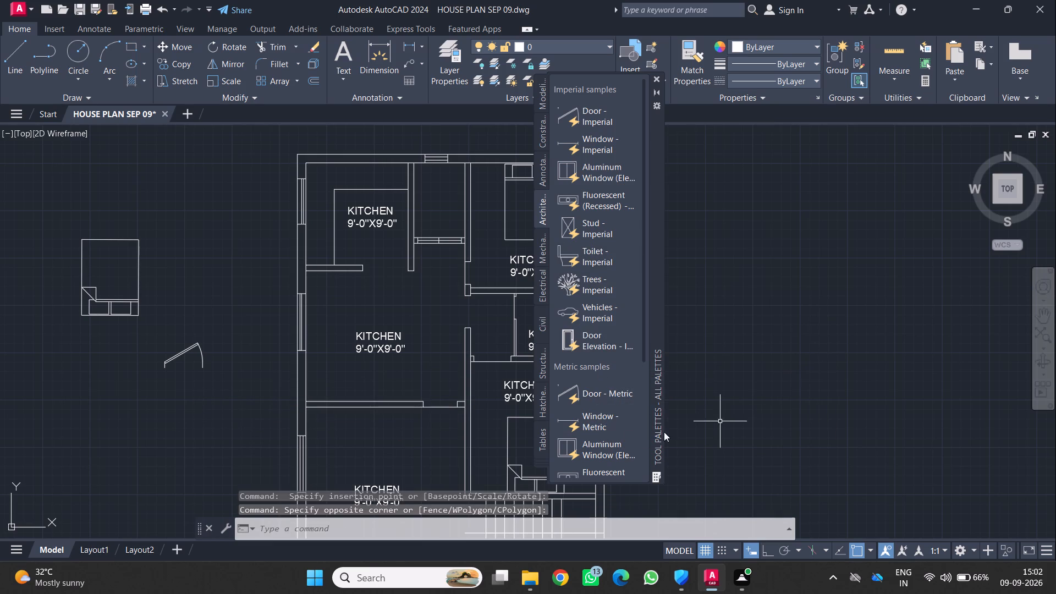
click(592, 402)
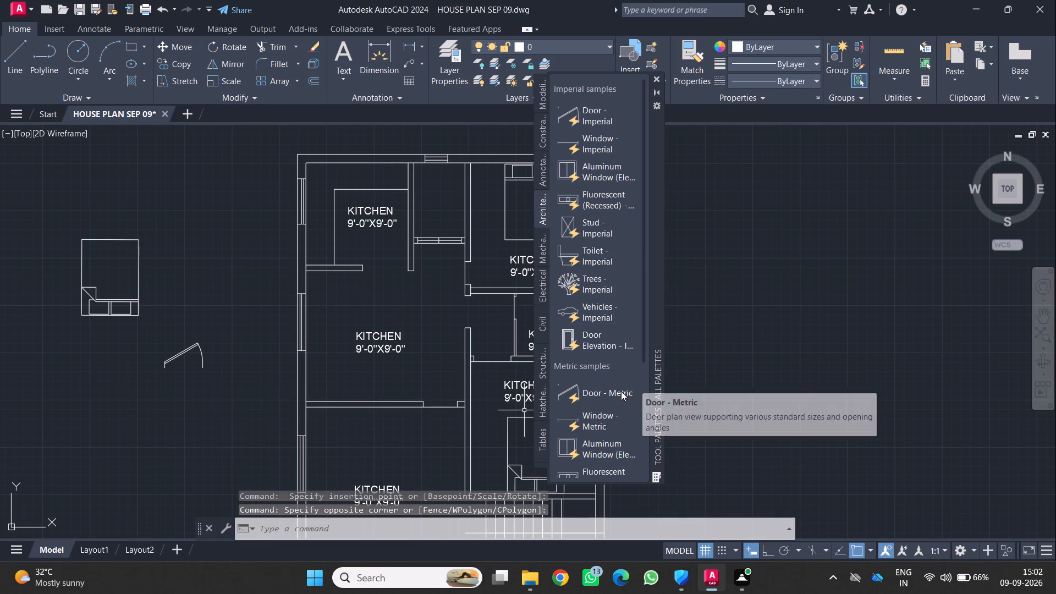
click(620, 392)
click(180, 422)
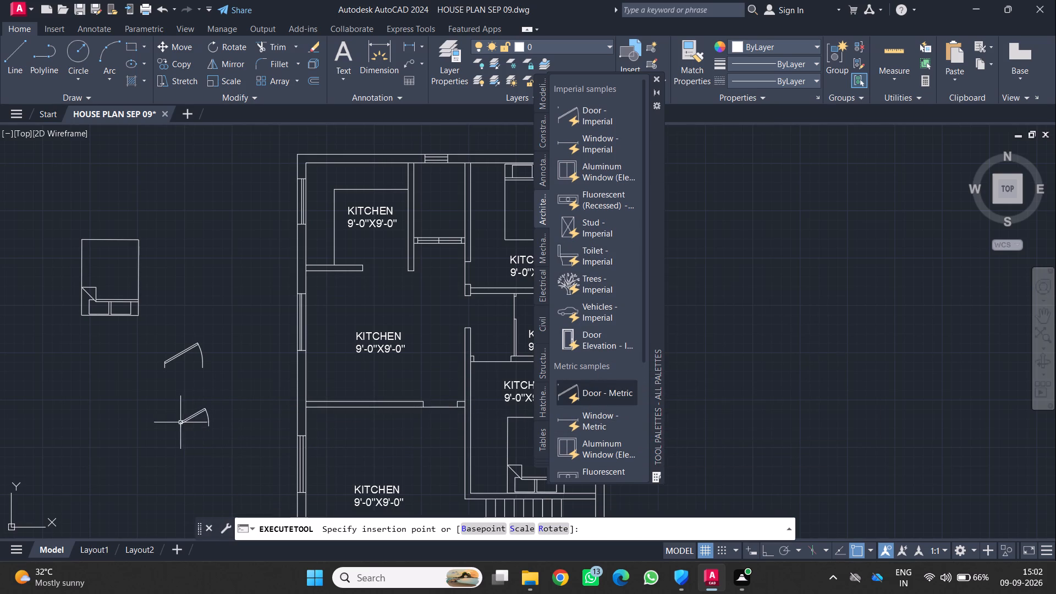
click(652, 75)
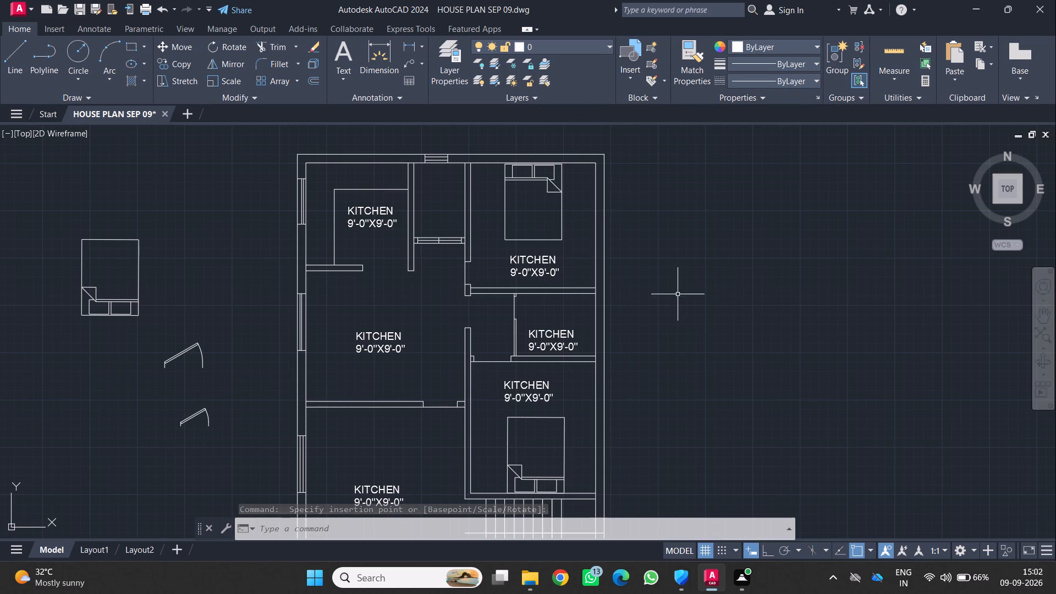
Select the metric door block outside the house plan.
middle_drag(659, 346, 714, 304)
scroll(715, 304, up, 1)
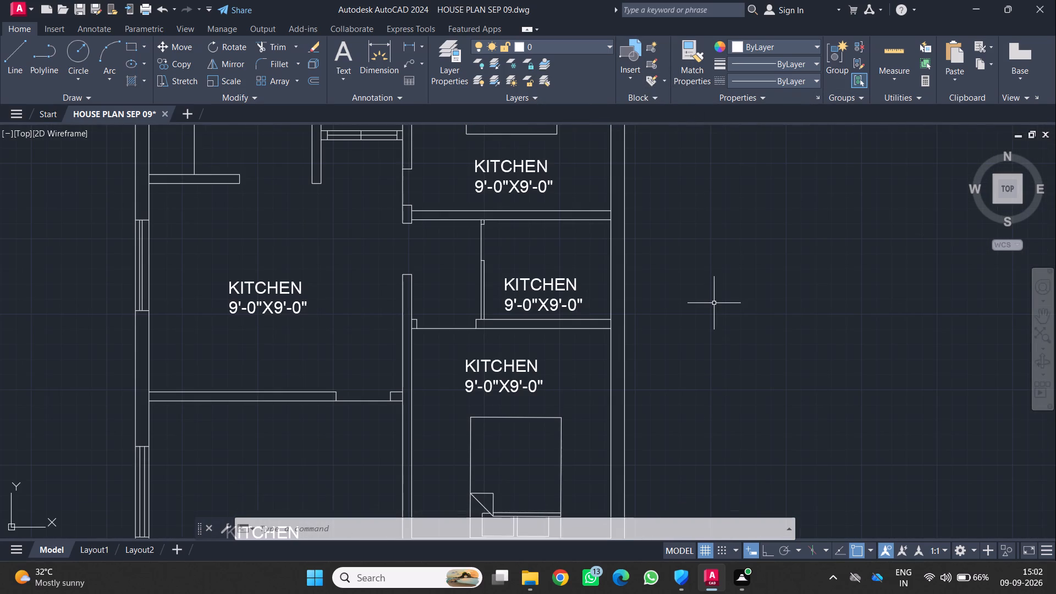
scroll(523, 364, down, 1)
middle_drag(523, 364, 843, 284)
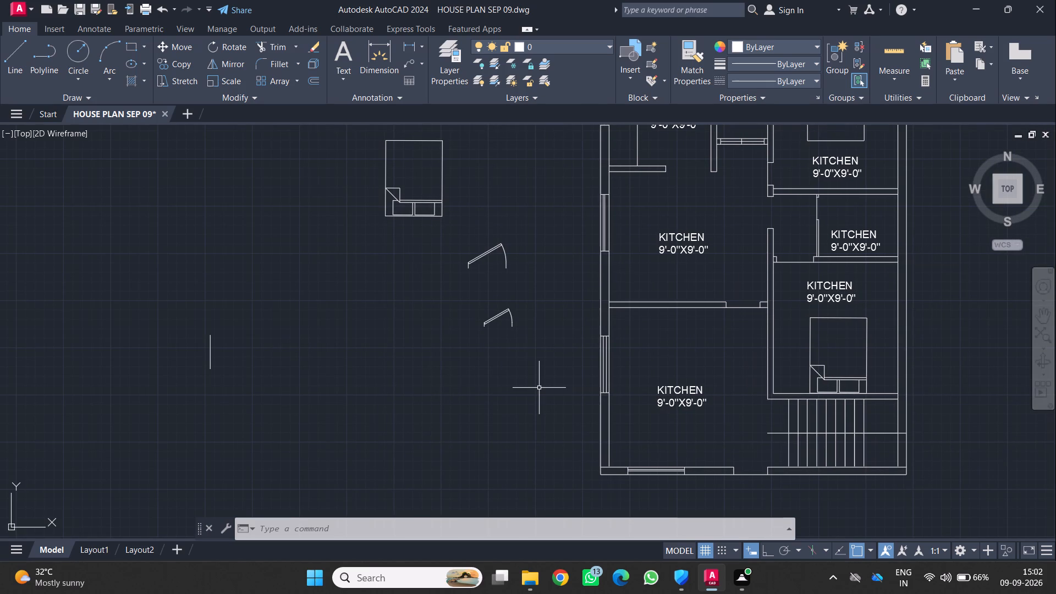
click(521, 334)
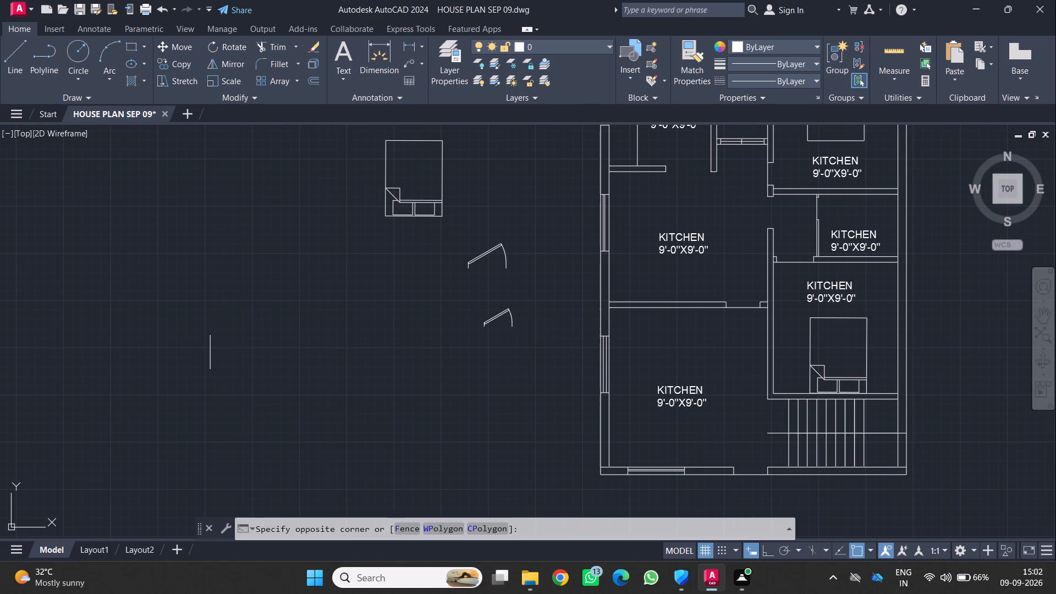
click(477, 300)
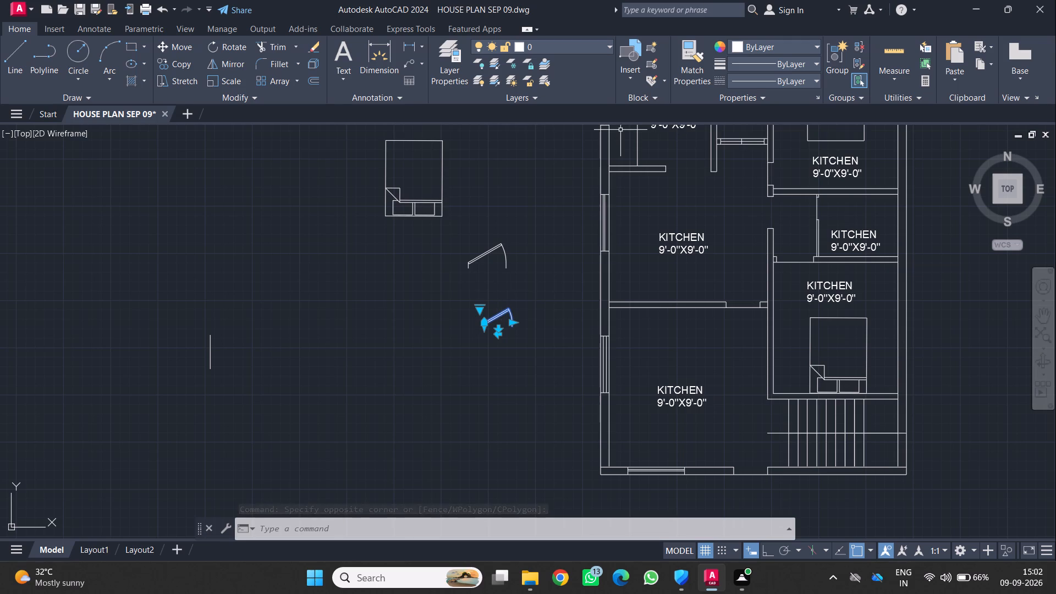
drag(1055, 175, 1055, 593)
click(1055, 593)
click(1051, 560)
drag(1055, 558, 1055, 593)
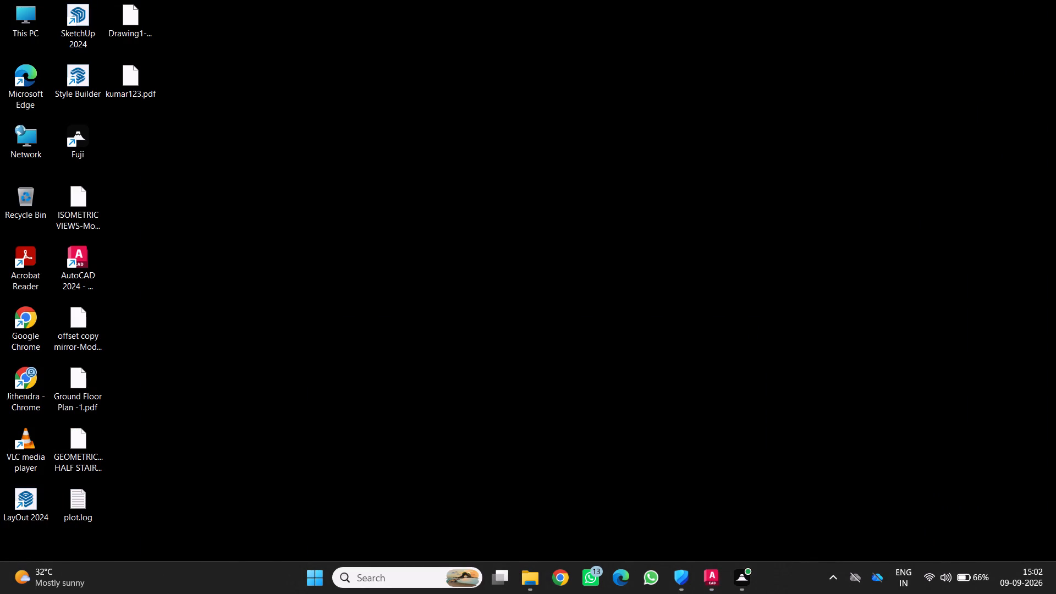
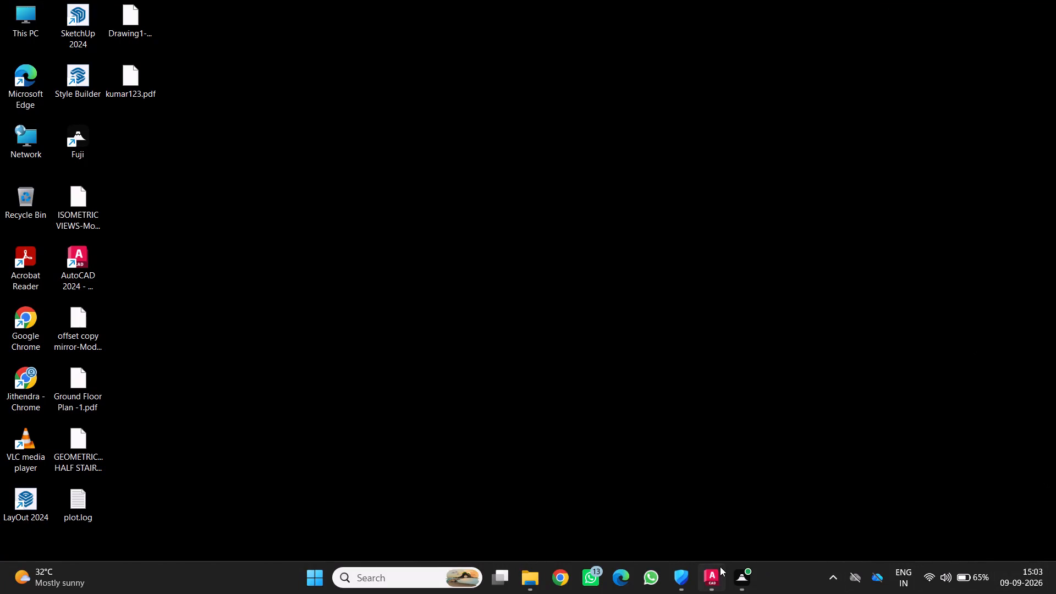
Switch to AutoCAD and set the selected metric door block's opening width to 2'.
click(715, 581)
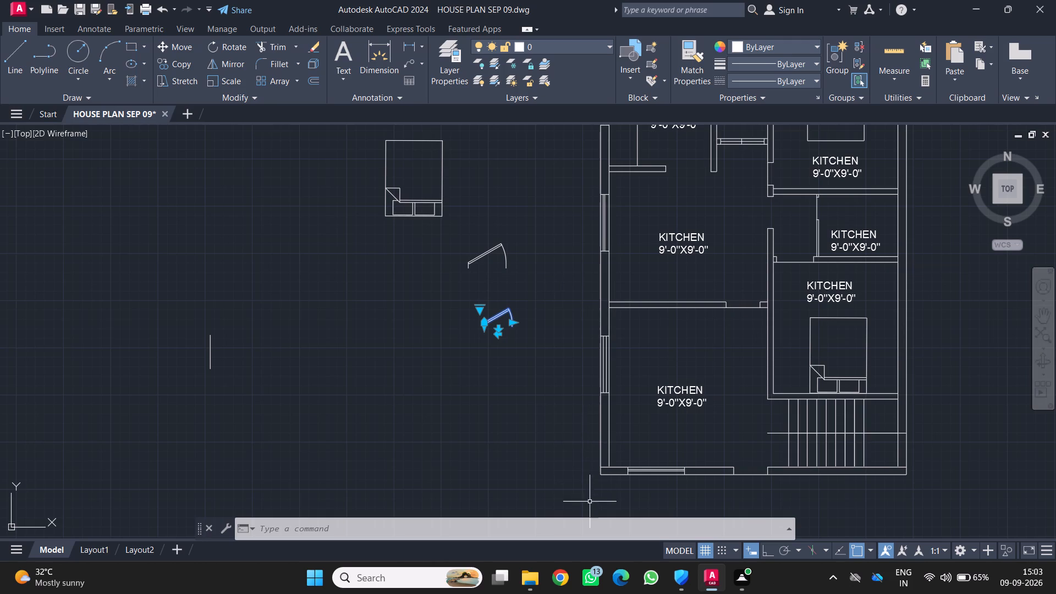
middle_drag(569, 399, 795, 395)
scroll(729, 329, up, 1)
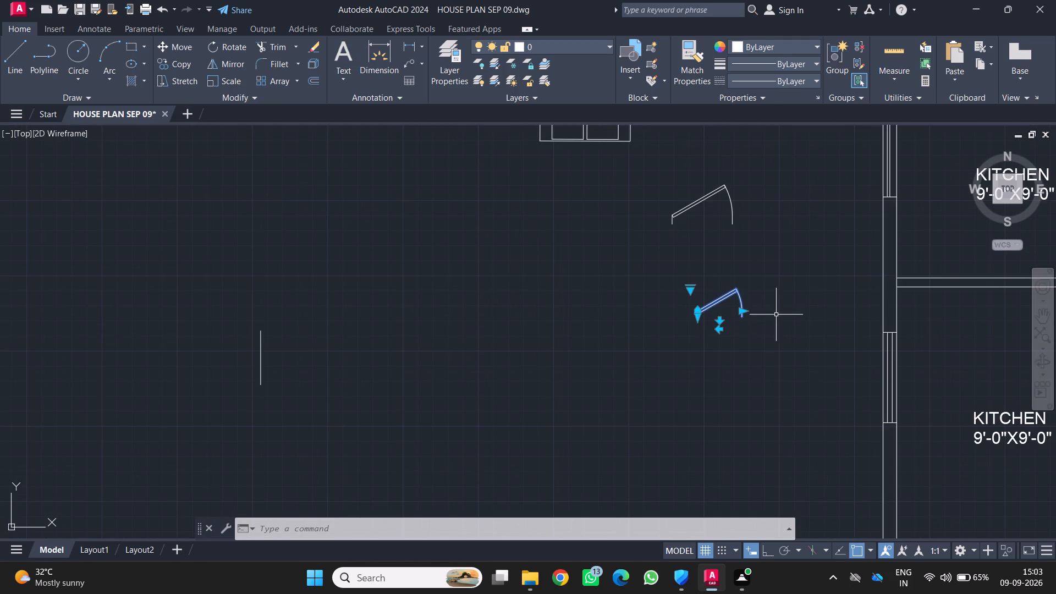
click(721, 333)
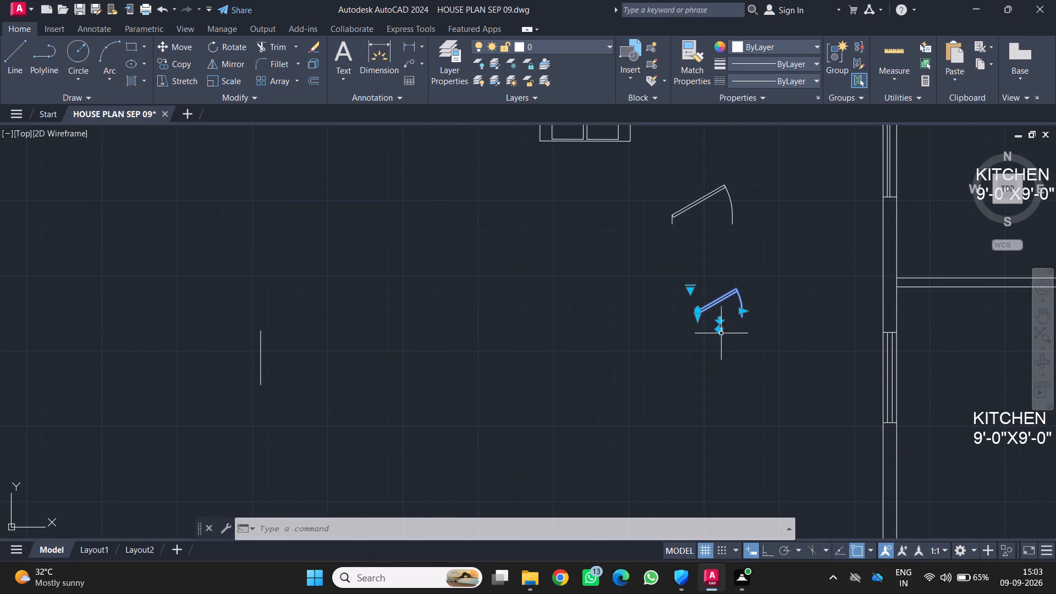
click(717, 333)
drag(717, 333, 714, 351)
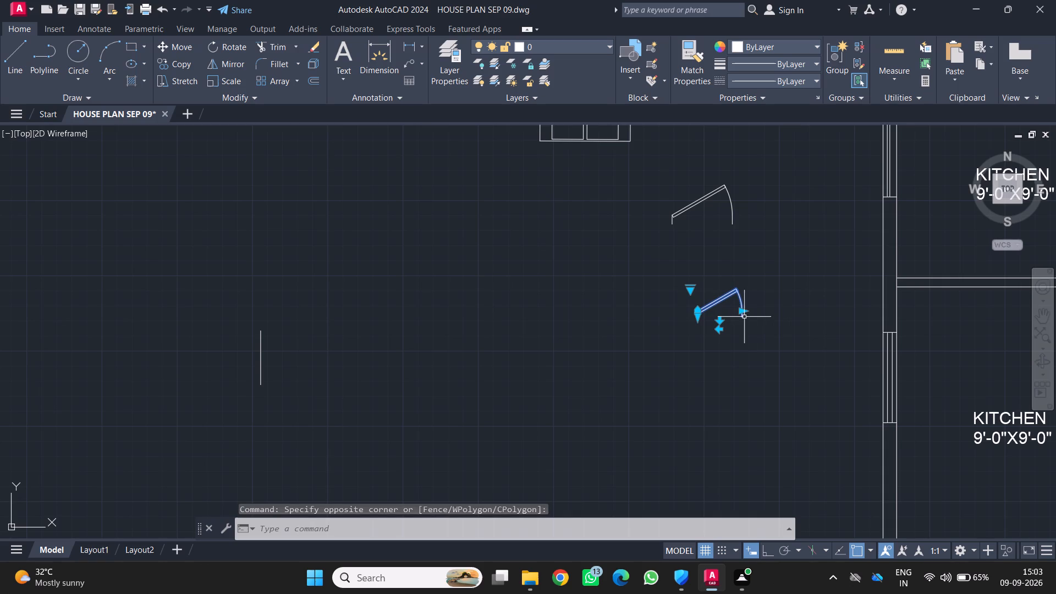
click(741, 310)
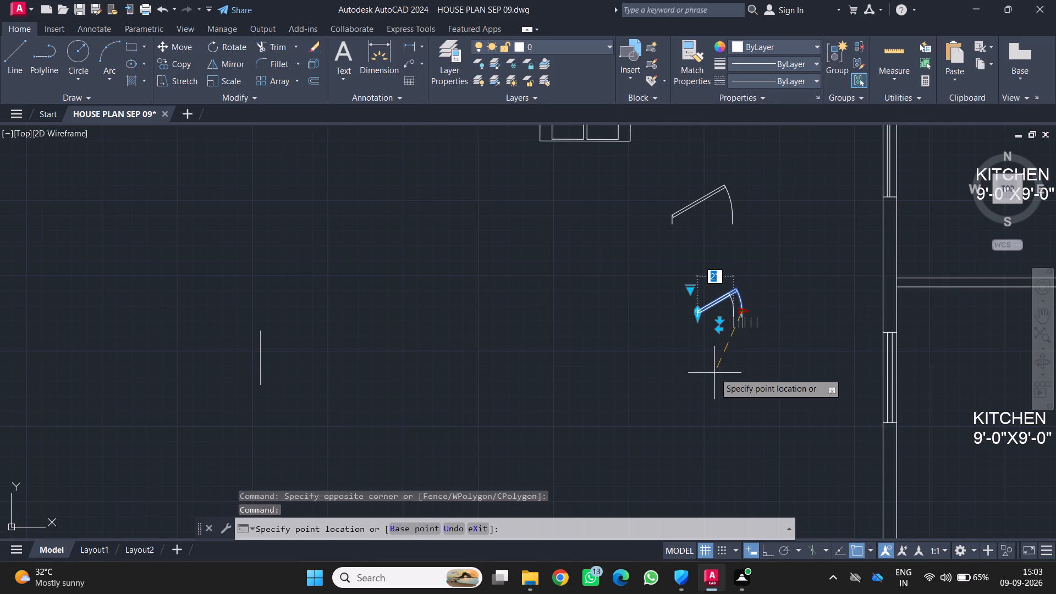
click(750, 329)
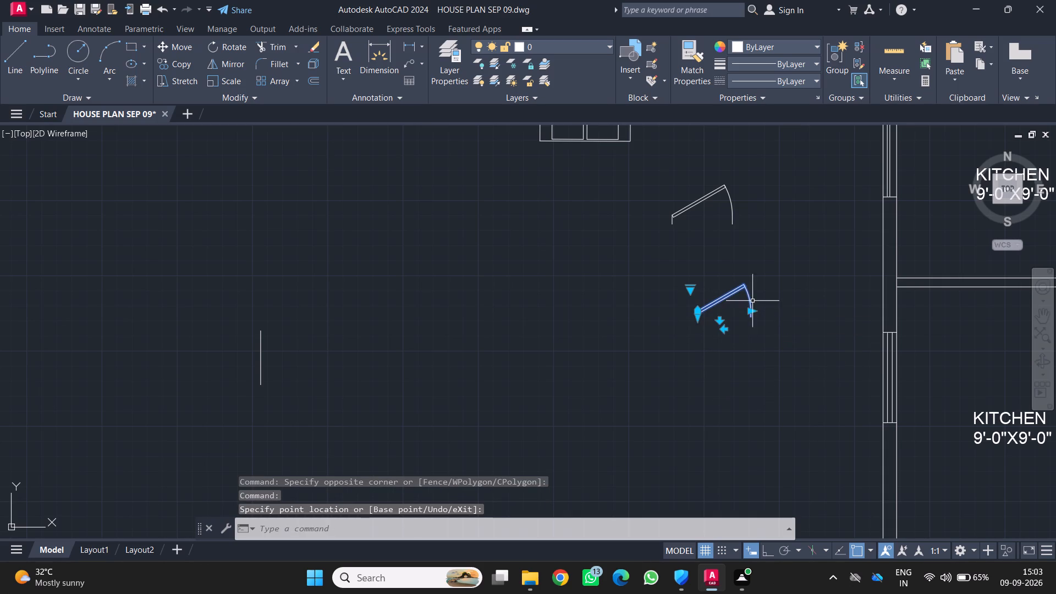
click(752, 310)
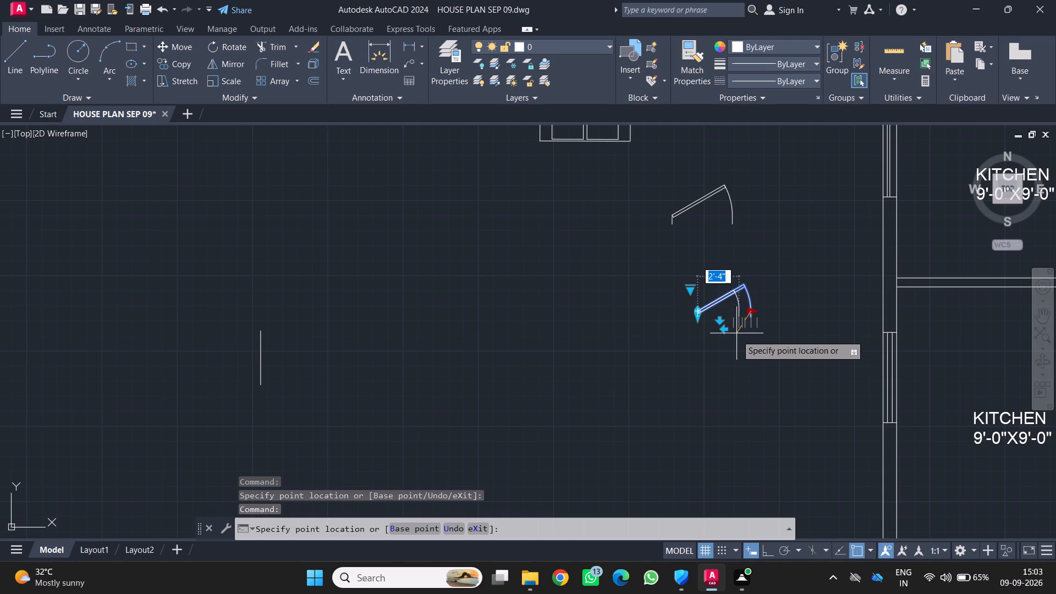
key(2)
key(apostrophe)
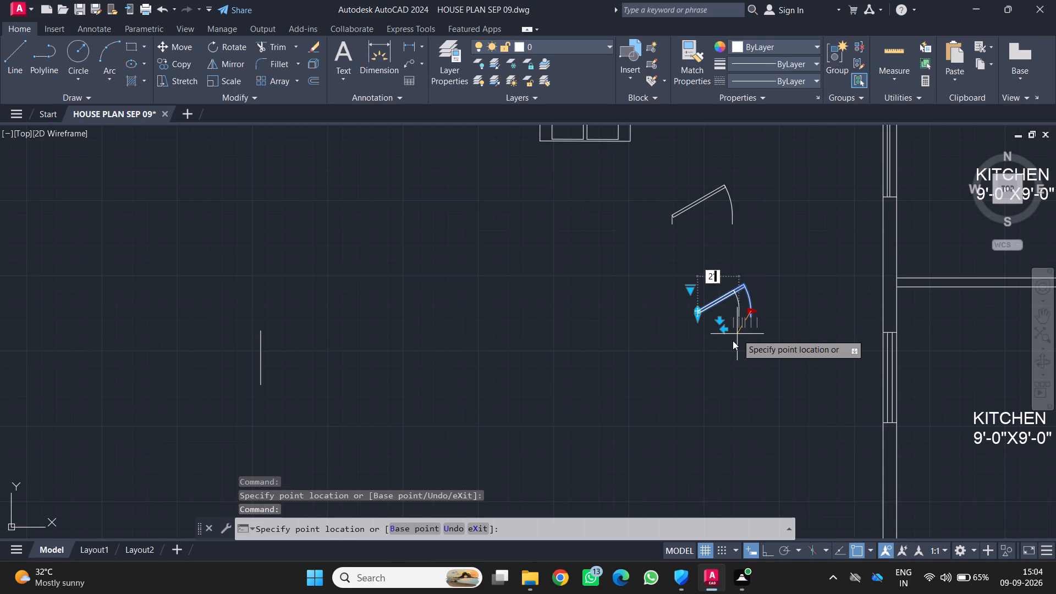
key(Return)
Flip the door block so it hinges on the opposite side, and set its leaf fully open, perpendicular to the opening.
scroll(735, 324, up, 2)
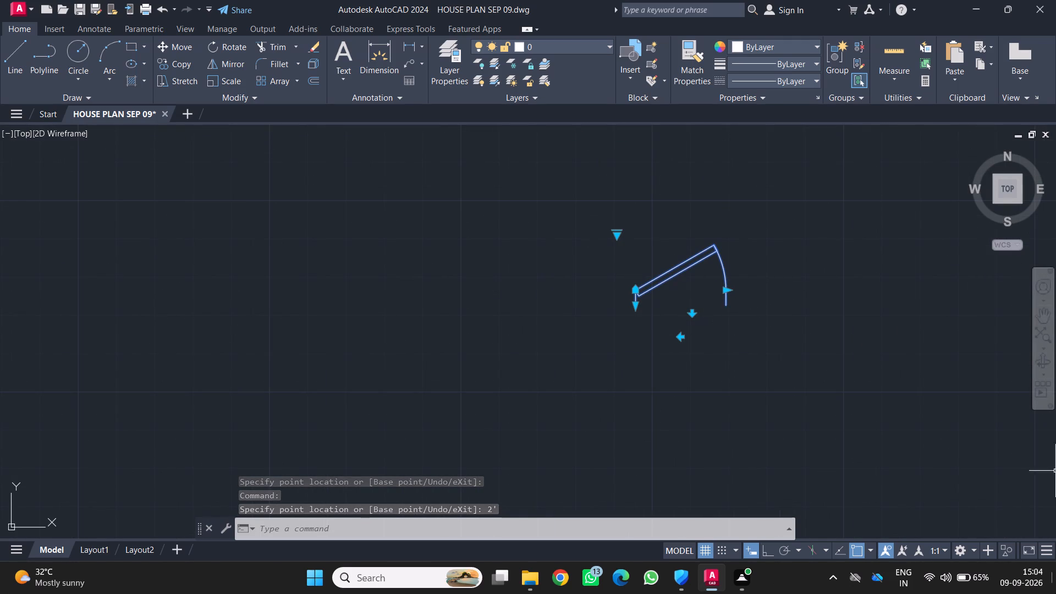
click(678, 339)
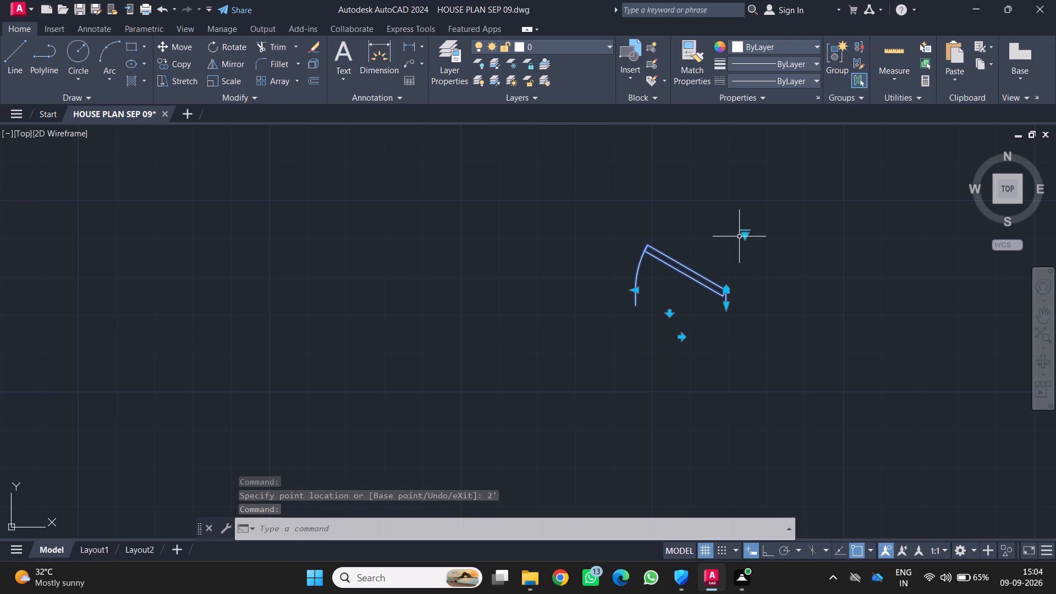
click(746, 236)
click(768, 280)
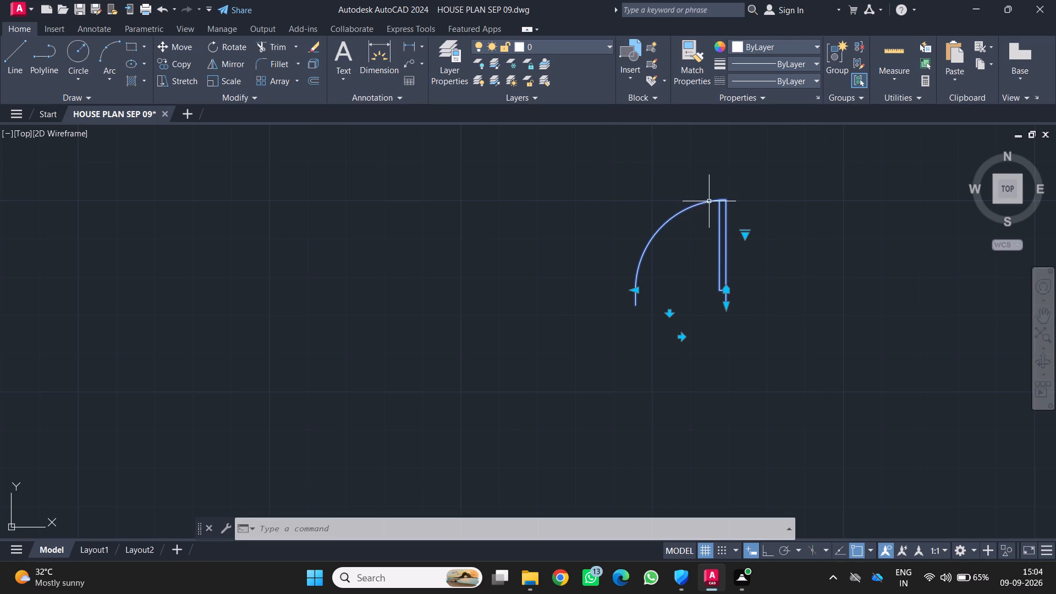
Rotate the door block 90° clockwise about the free end of its leaf, so the leaf lies horizontal below the swing arc.
key(r)
key(o)
key(Return)
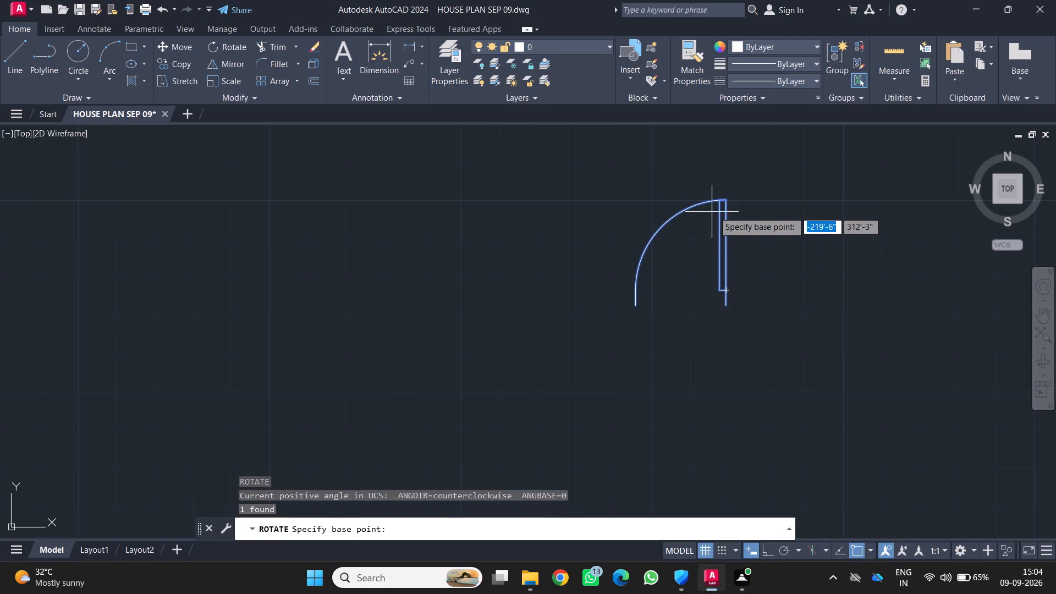
click(725, 203)
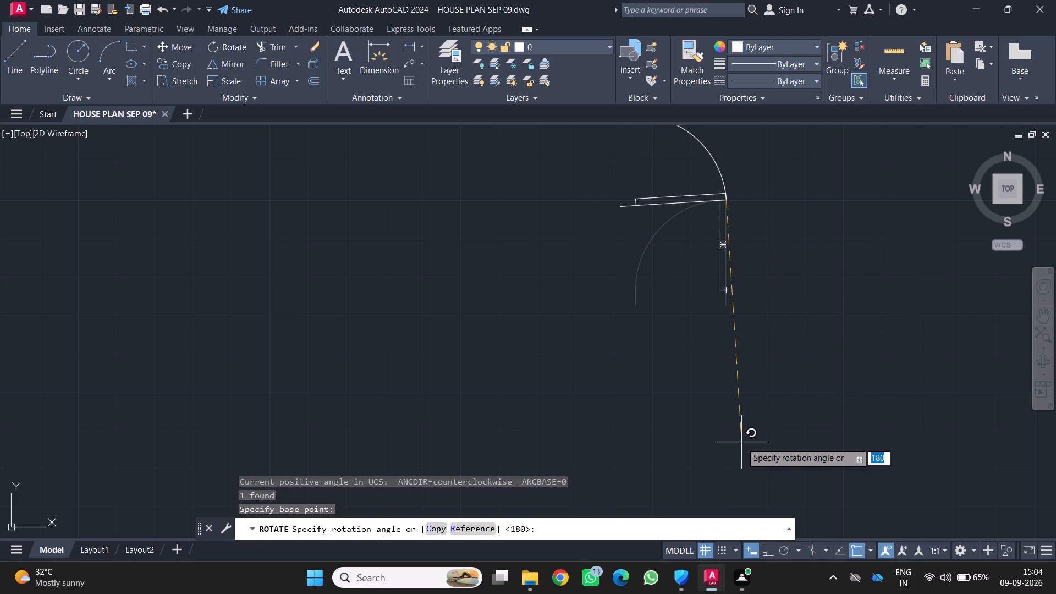
click(727, 458)
Copy the rotated door block into the doorway of the upper-right bedroom, with its leaf at the lower jamb swinging into the room.
scroll(669, 443, down, 1)
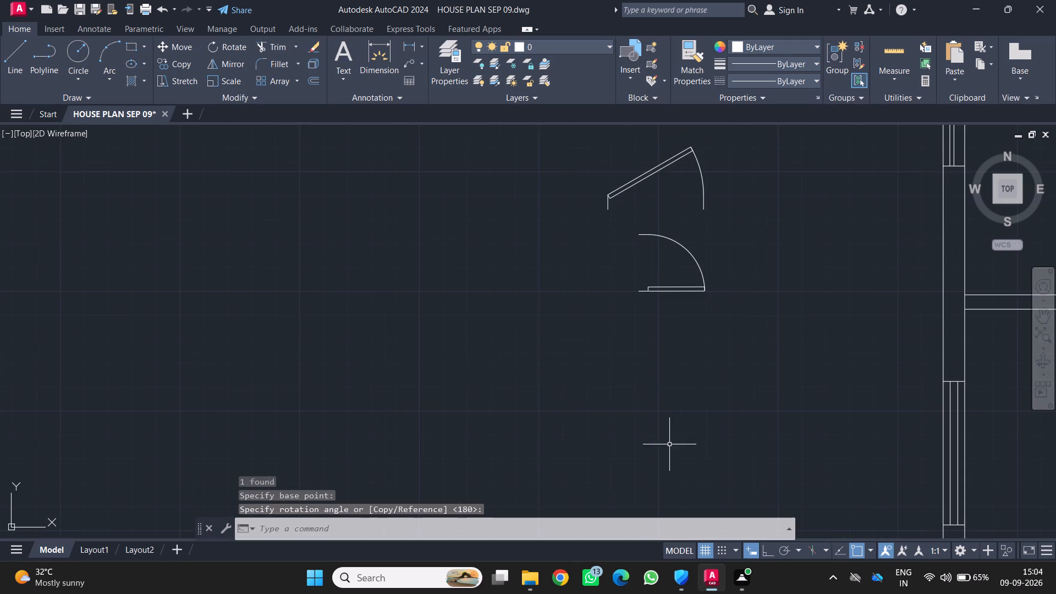
scroll(742, 397, down, 2)
middle_drag(779, 392, 721, 402)
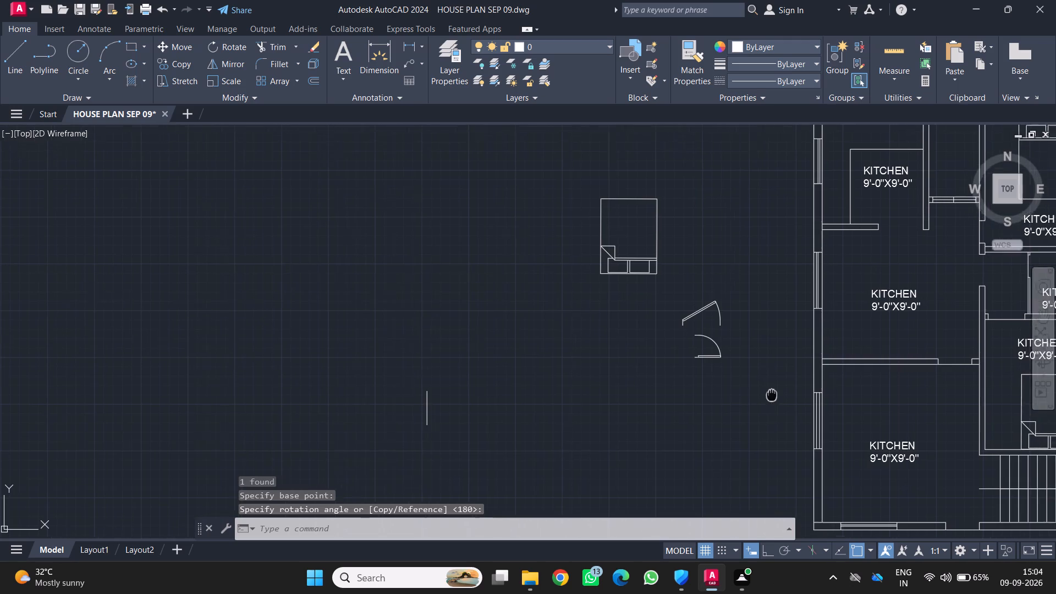
middle_drag(721, 402, 262, 400)
middle_drag(386, 271, 623, 266)
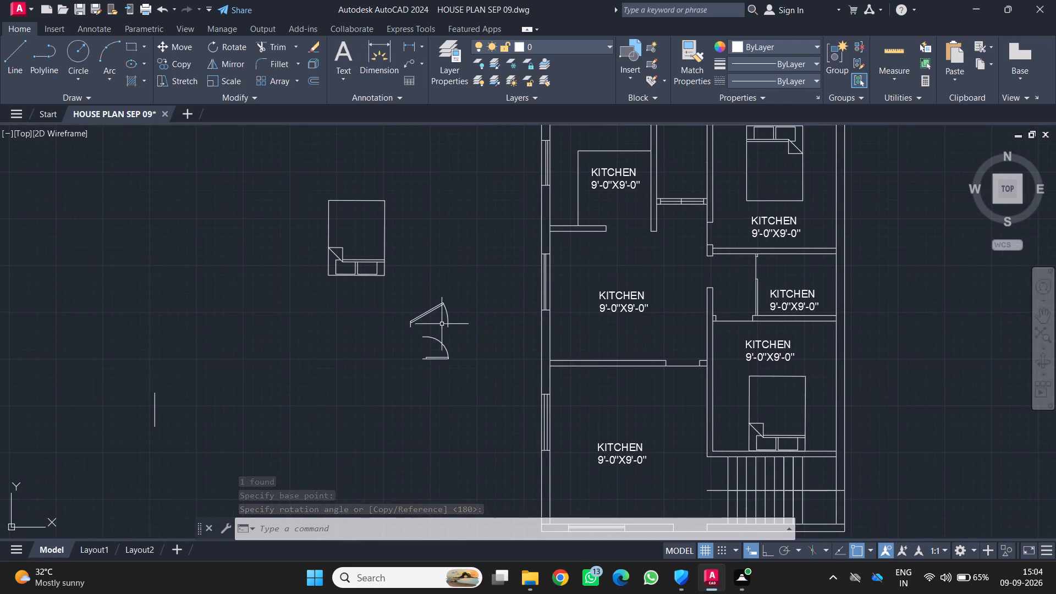
drag(474, 387, 465, 374)
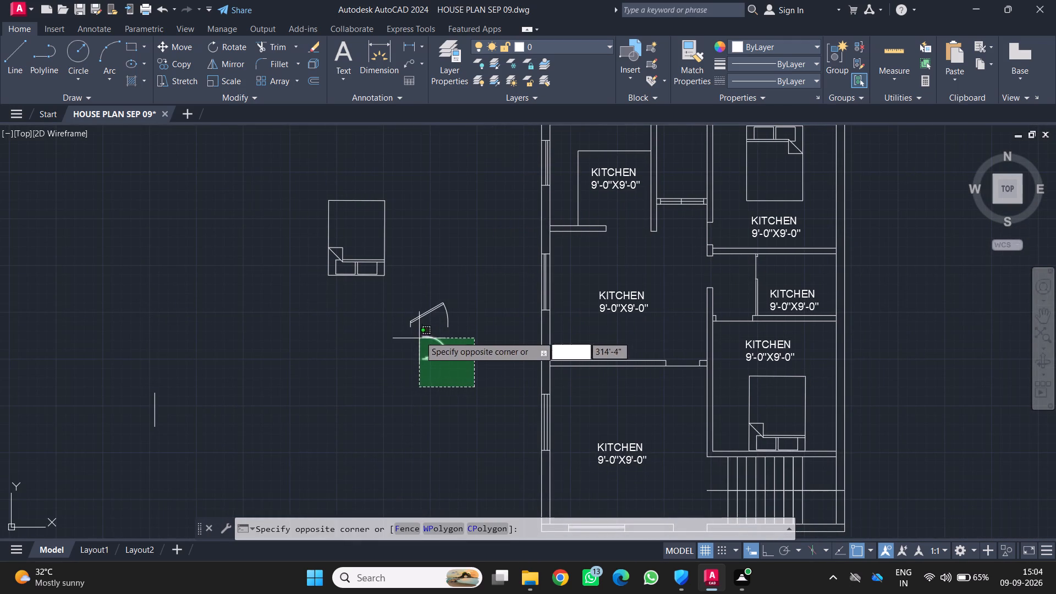
click(420, 333)
text(CO)
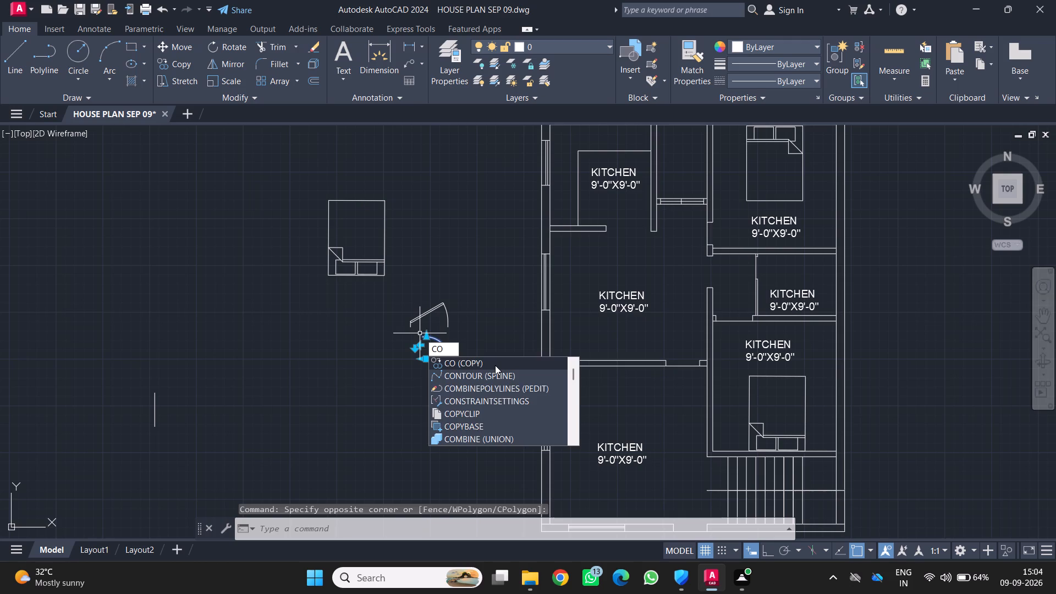
key(Return)
click(450, 359)
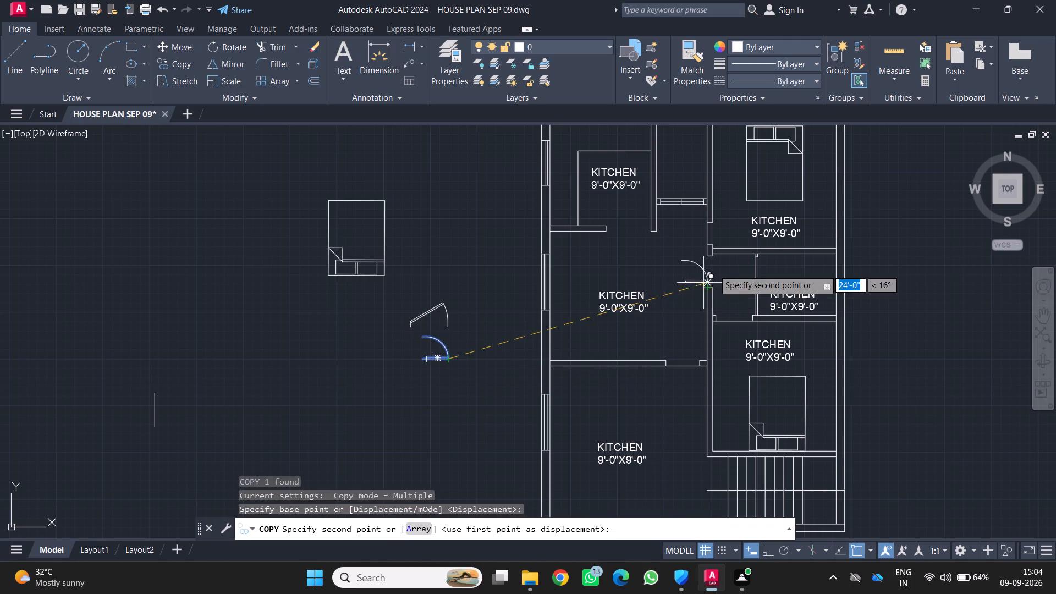
scroll(727, 256, up, 3)
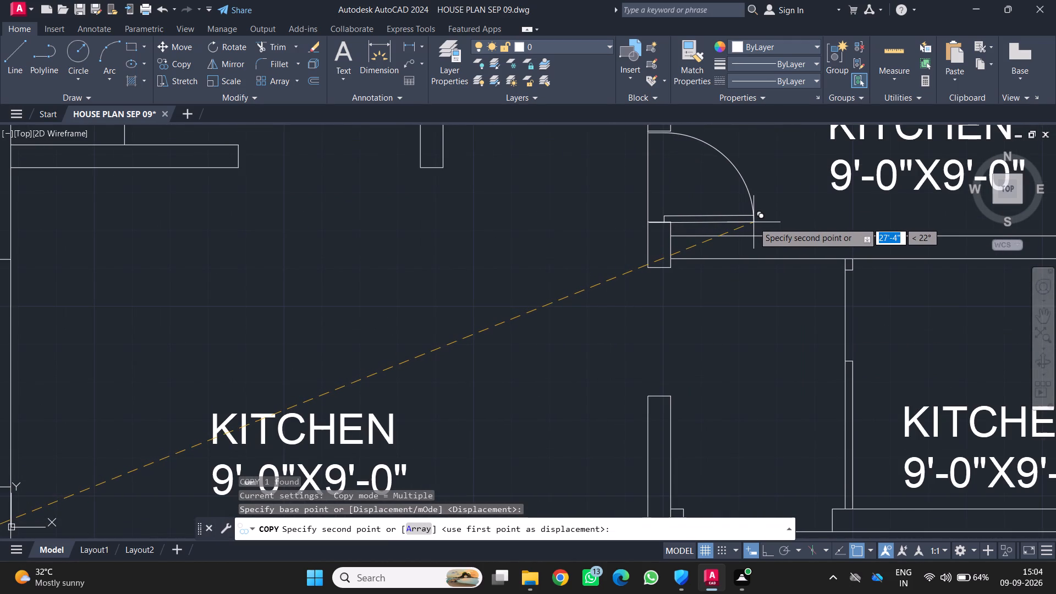
middle_drag(747, 218, 750, 278)
scroll(750, 278, up, 1)
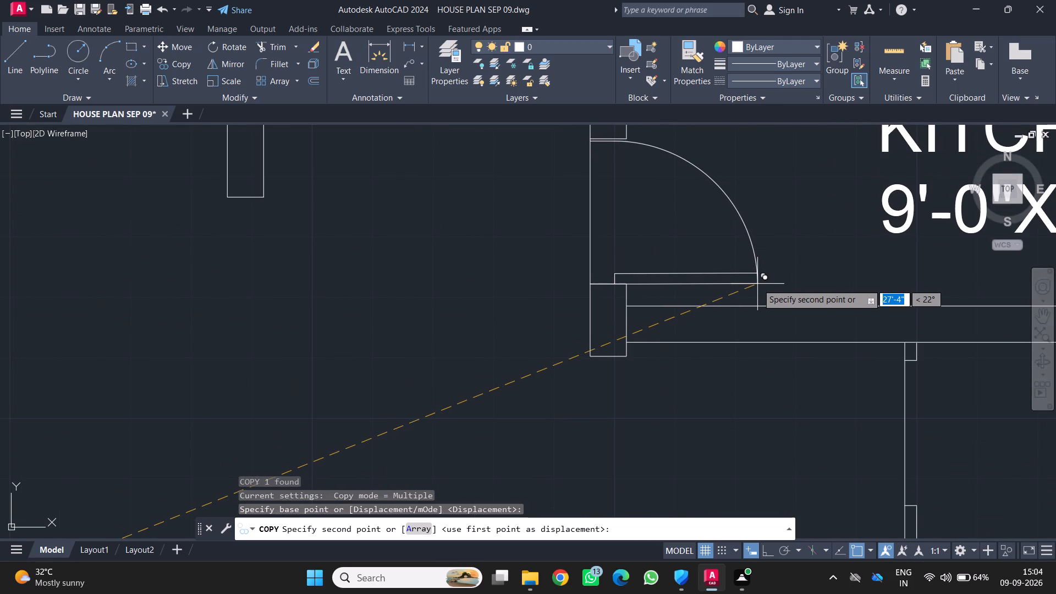
middle_click(757, 293)
scroll(759, 293, up, 1)
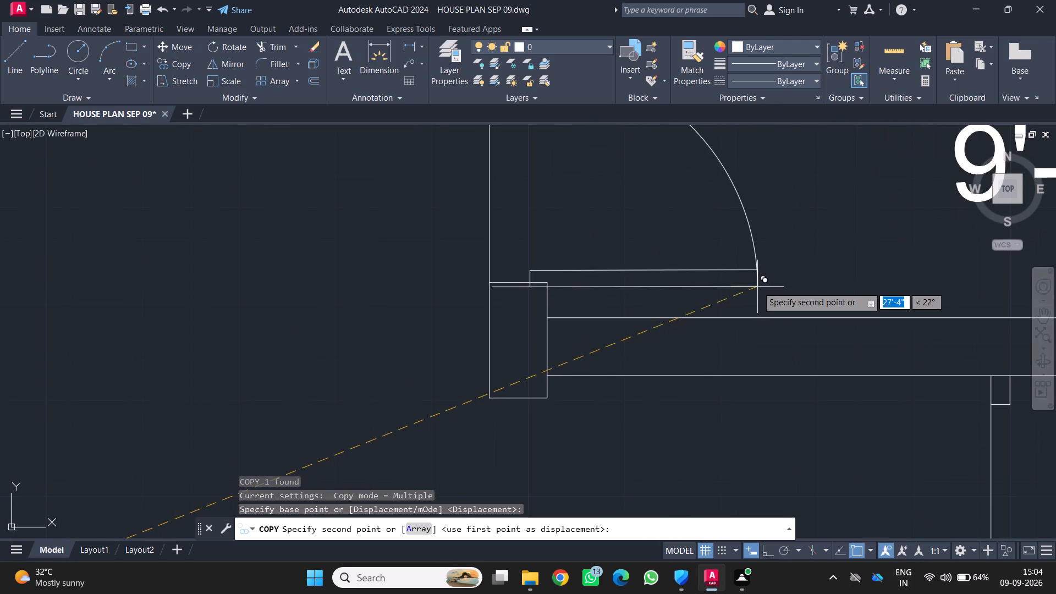
middle_drag(757, 287, 761, 380)
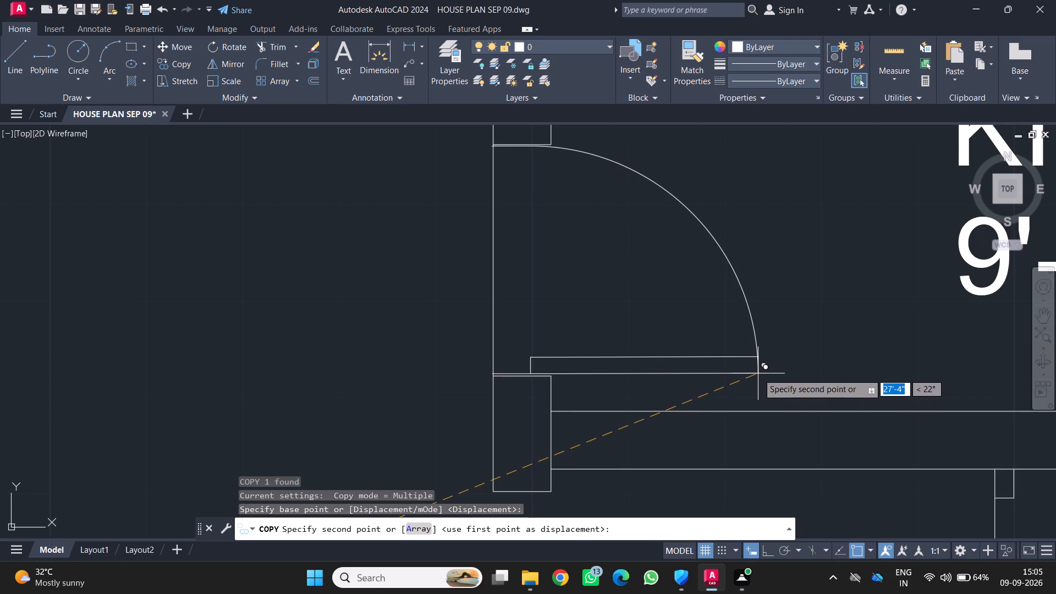
click(760, 372)
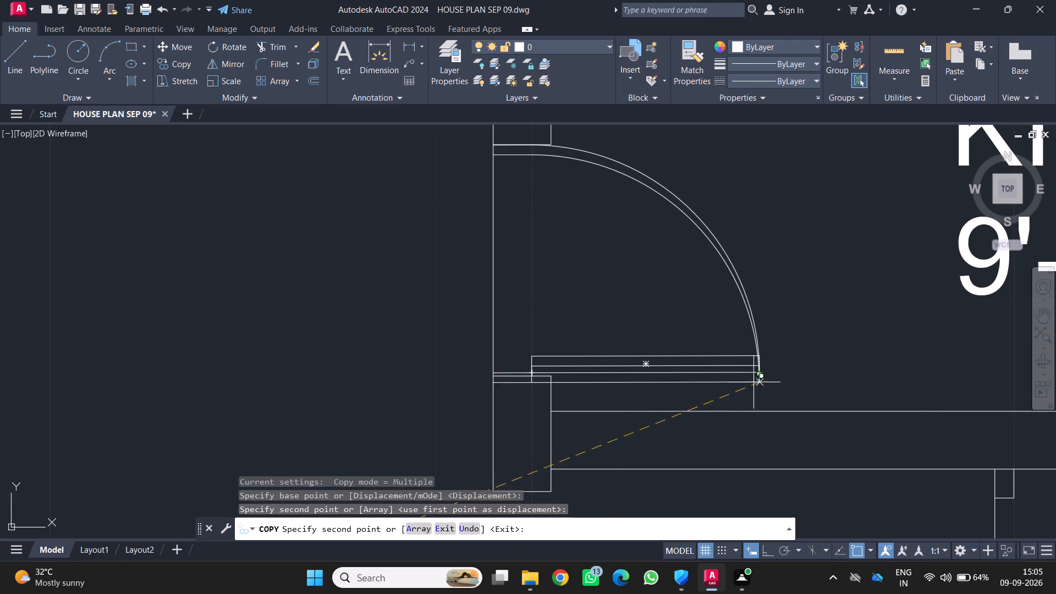
key(Return)
Copy the upper-right bedroom's door block into the doorway of the small room below it, with the leaf at the lower jamb swinging inward.
scroll(364, 540, up, 1)
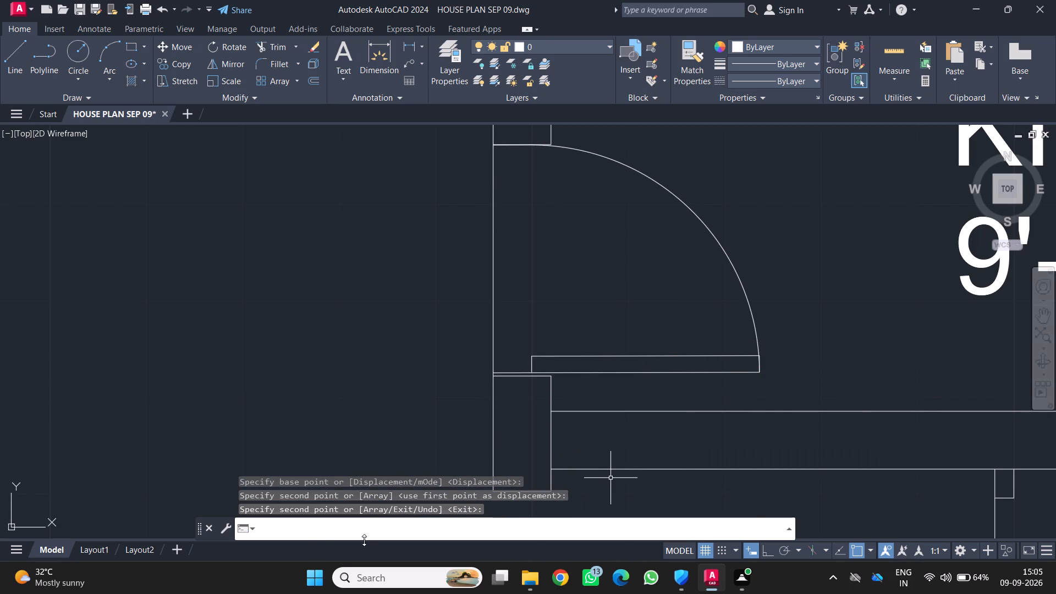
scroll(364, 538, down, 3)
scroll(421, 218, down, 3)
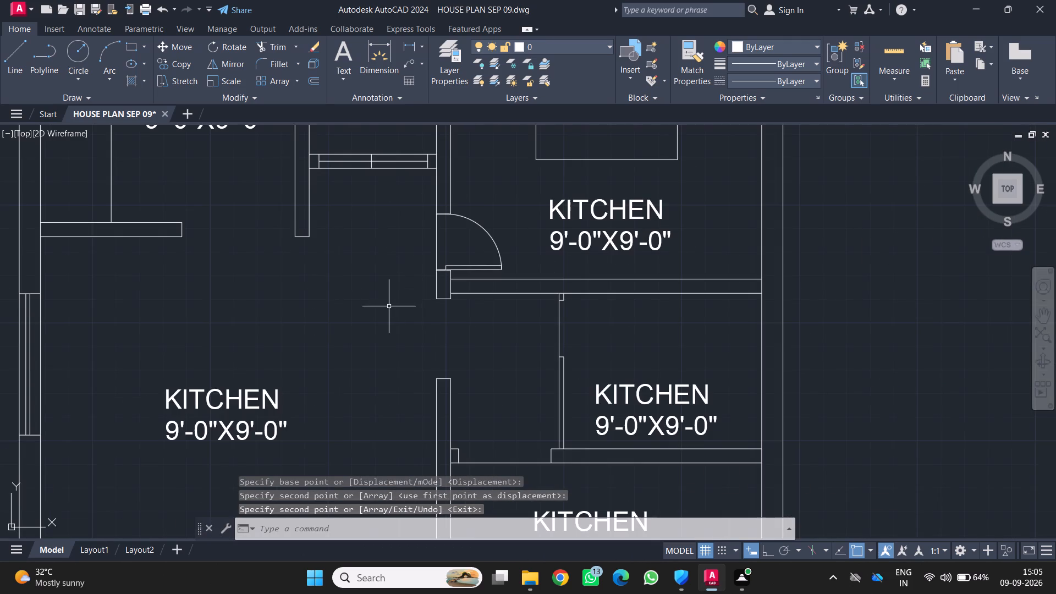
middle_drag(388, 306, 563, 314)
scroll(563, 314, down, 1)
scroll(439, 327, down, 1)
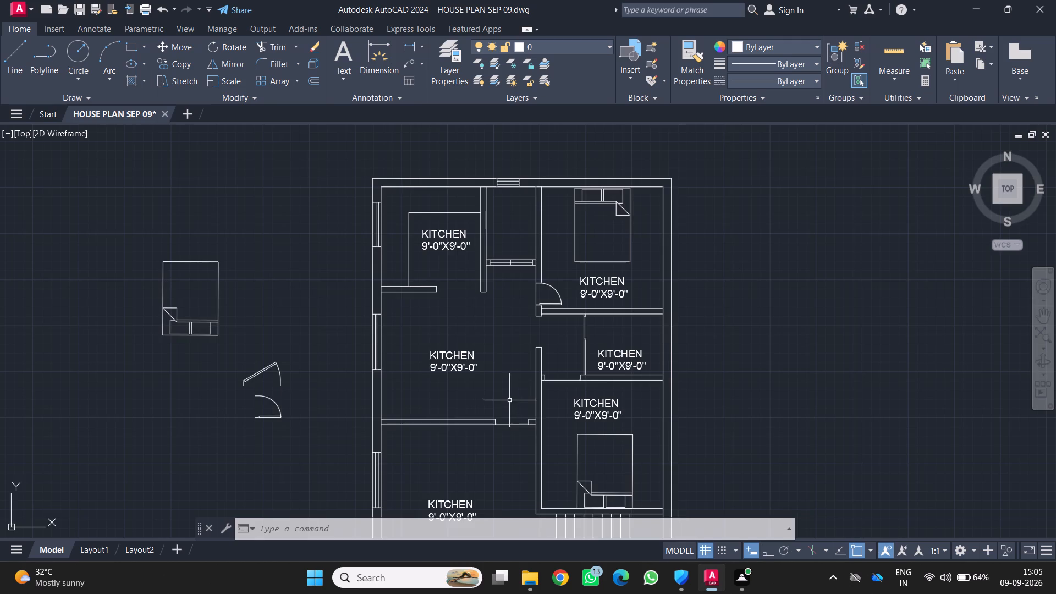
scroll(537, 367, up, 1)
scroll(643, 332, up, 1)
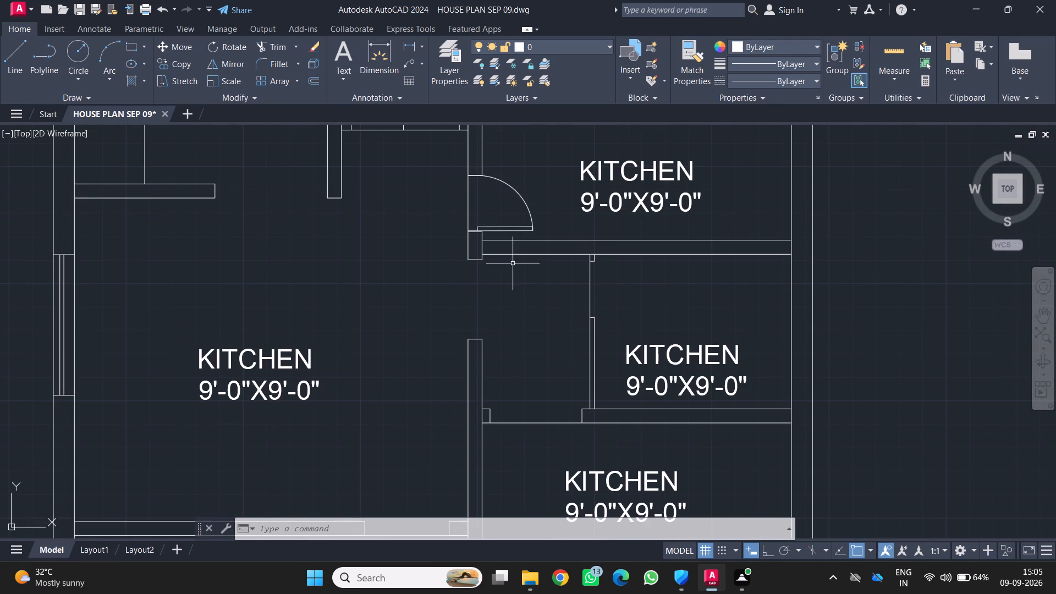
click(526, 228)
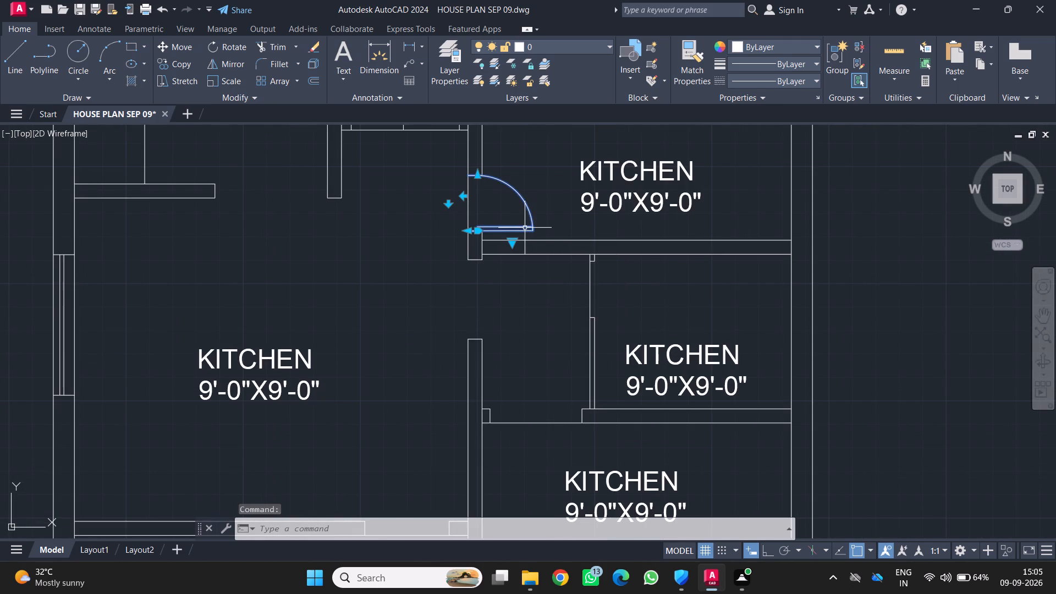
key(c)
key(o)
key(Return)
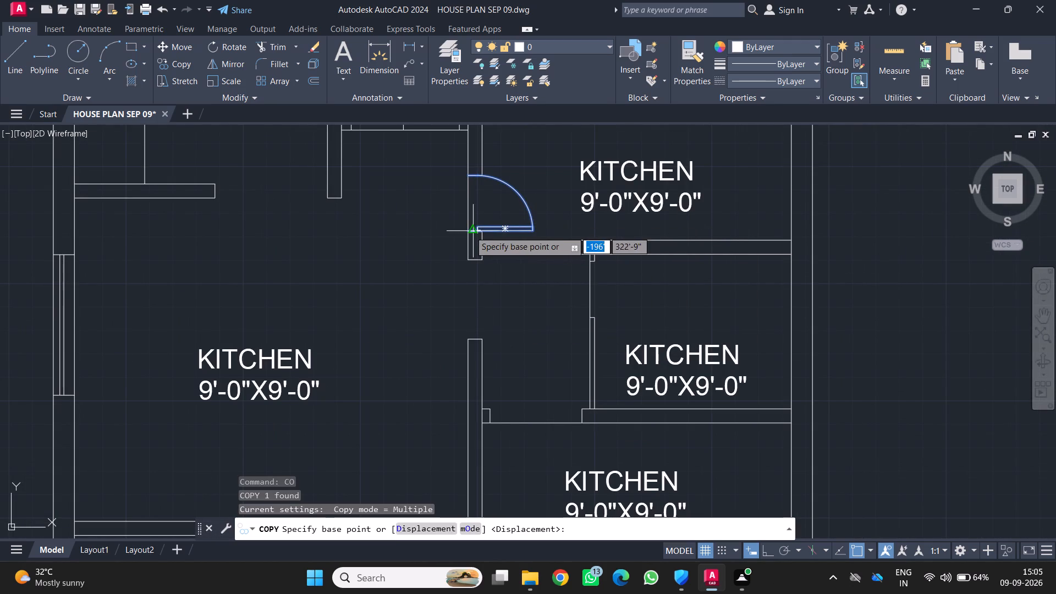
click(504, 230)
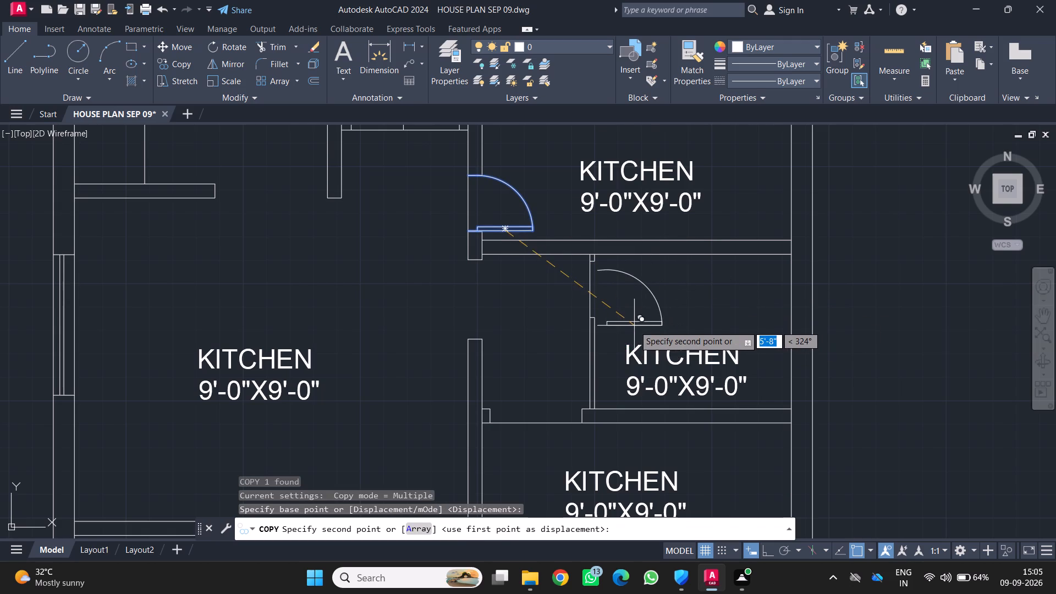
scroll(634, 326, up, 1)
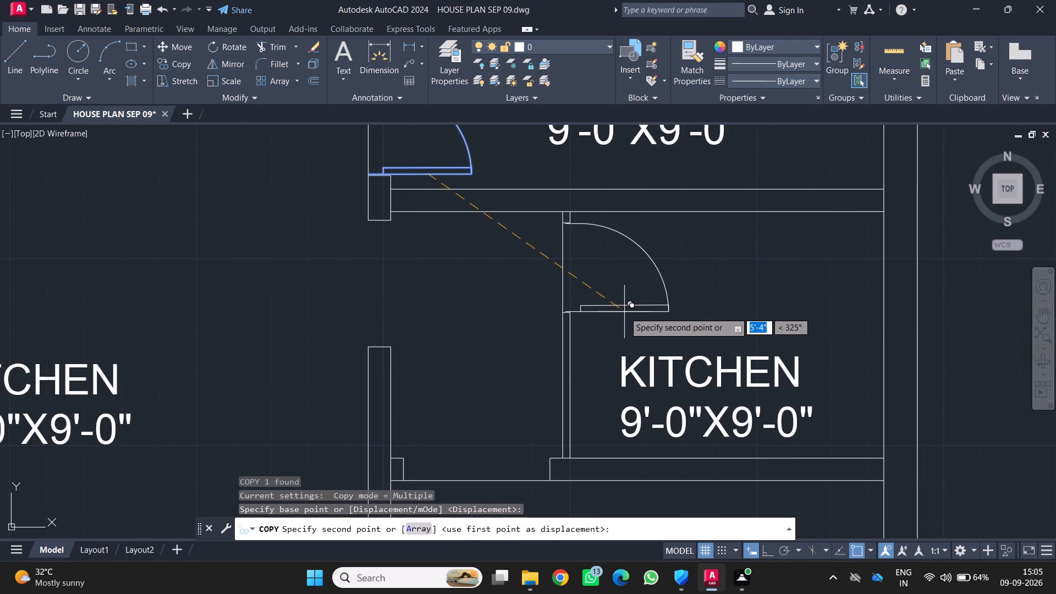
scroll(617, 312, up, 1)
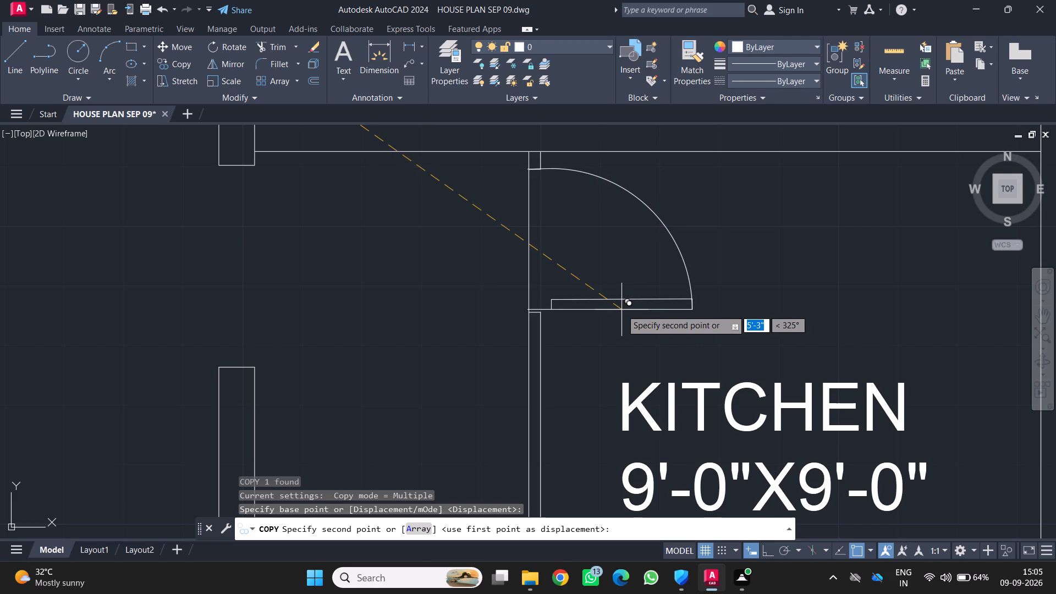
click(621, 310)
scroll(314, 189, down, 1)
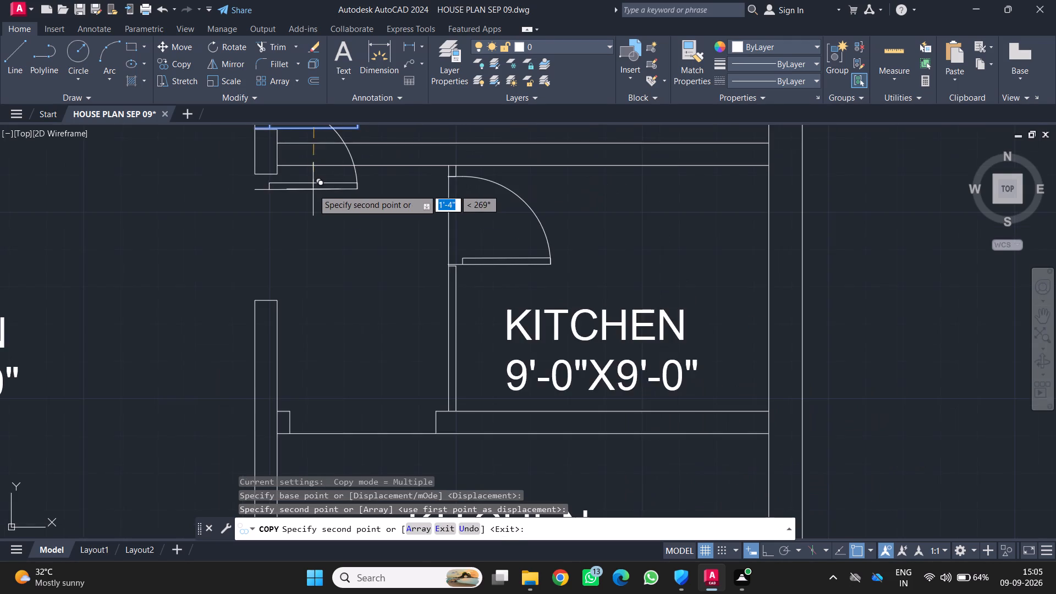
scroll(290, 193, down, 1)
middle_drag(293, 229, 503, 267)
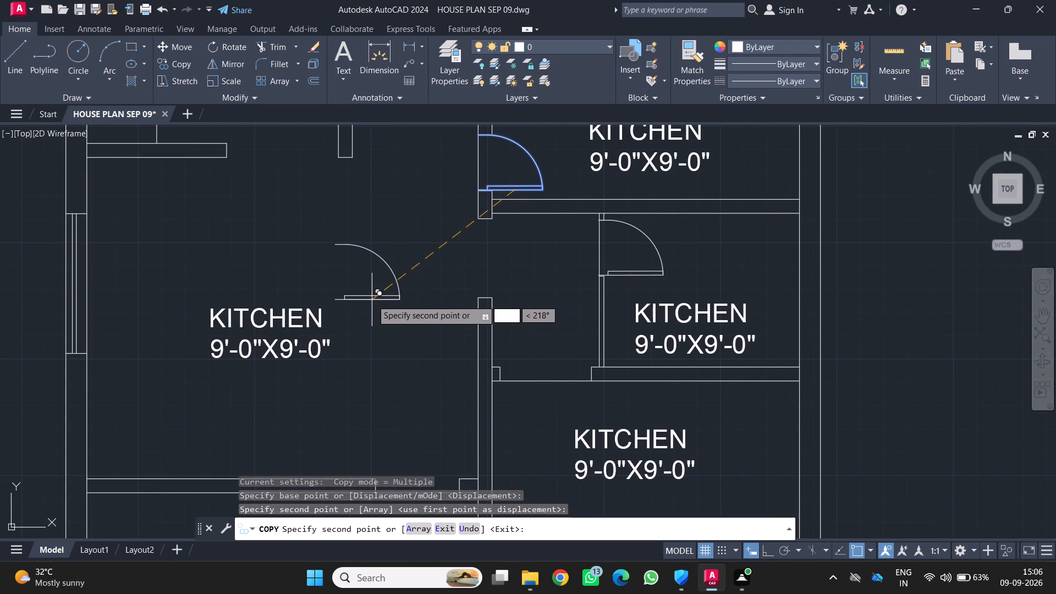
key(Return)
Set the opening angle of the spare 90° door block outside the plan to 45°.
scroll(482, 407, down, 2)
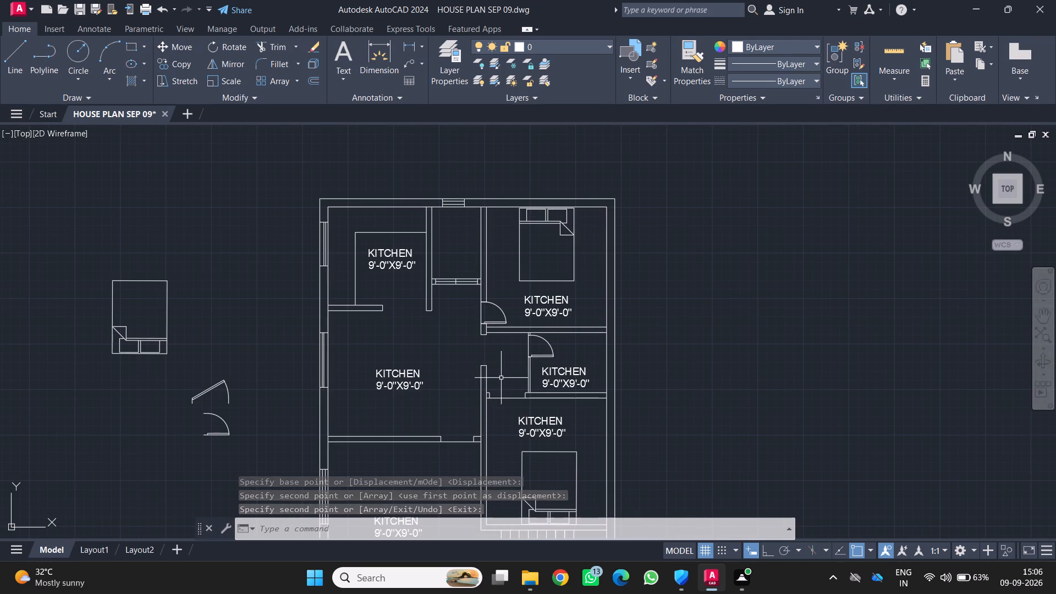
scroll(211, 455, up, 1)
middle_drag(241, 384, 246, 386)
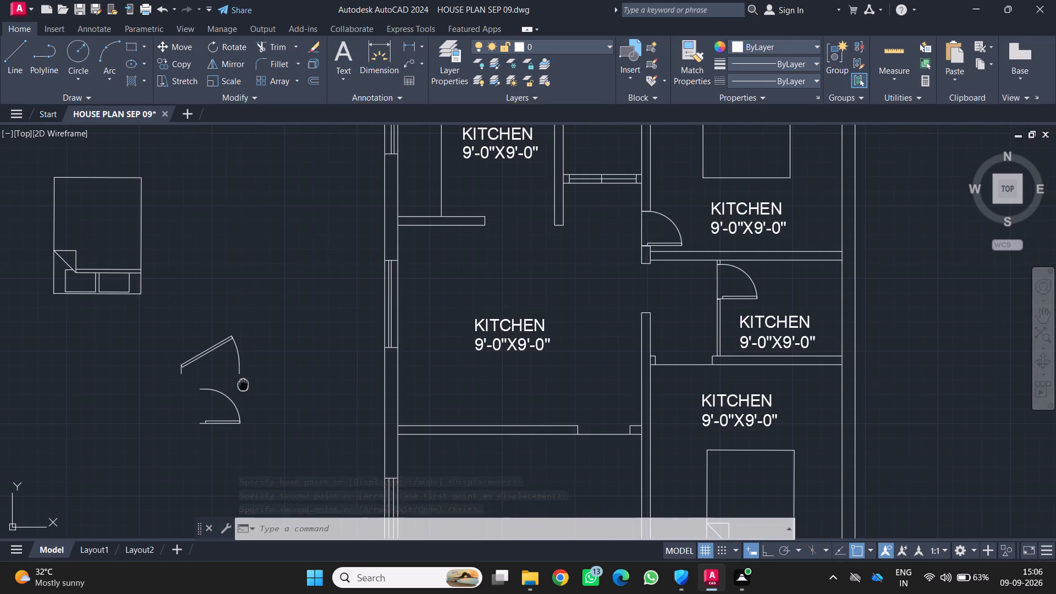
middle_drag(246, 386, 436, 433)
scroll(436, 433, down, 2)
middle_drag(397, 386, 679, 211)
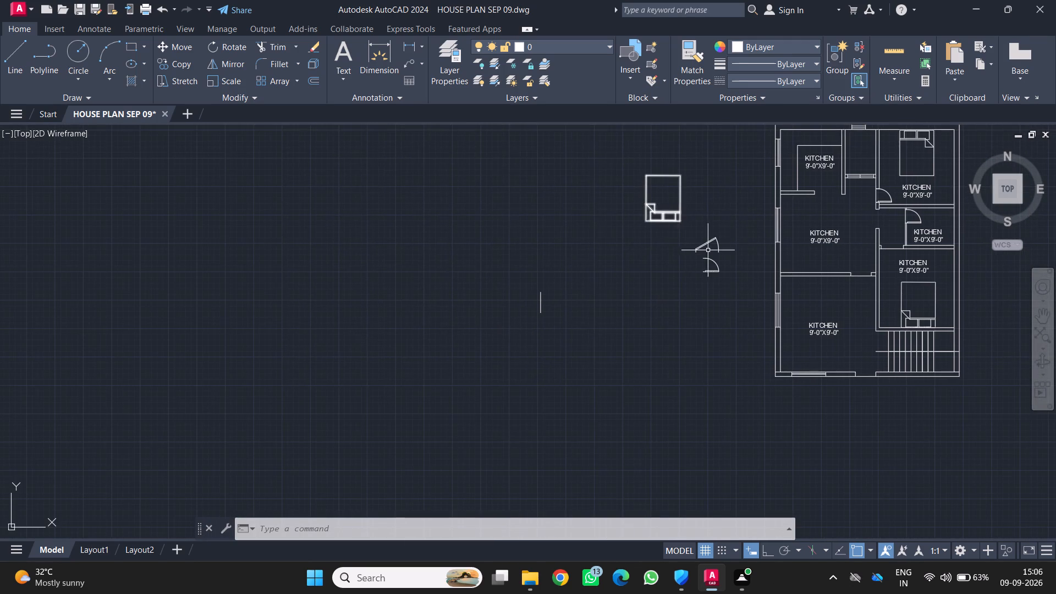
scroll(753, 239, up, 1)
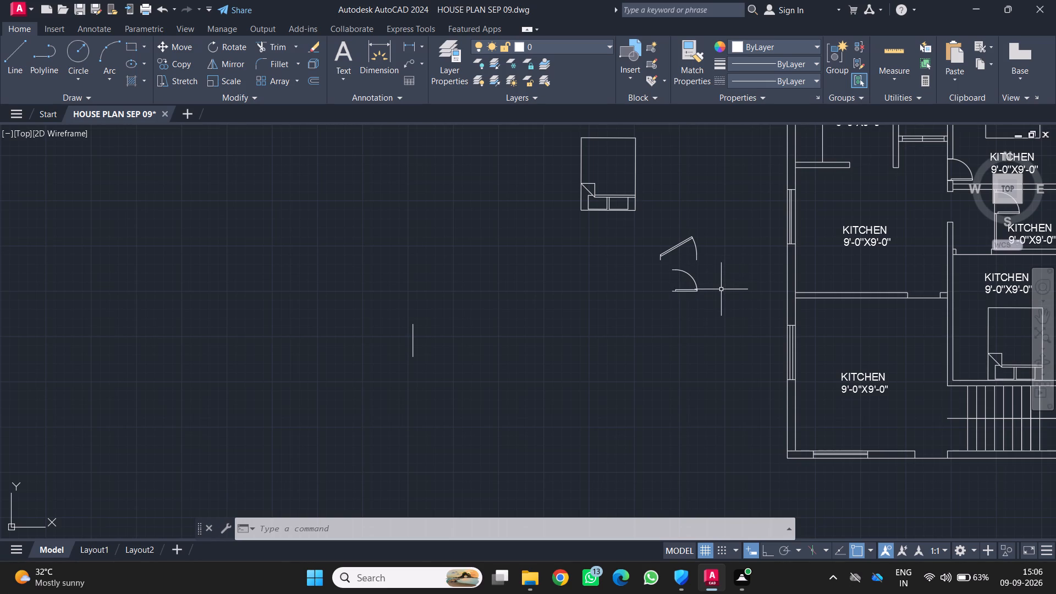
click(697, 293)
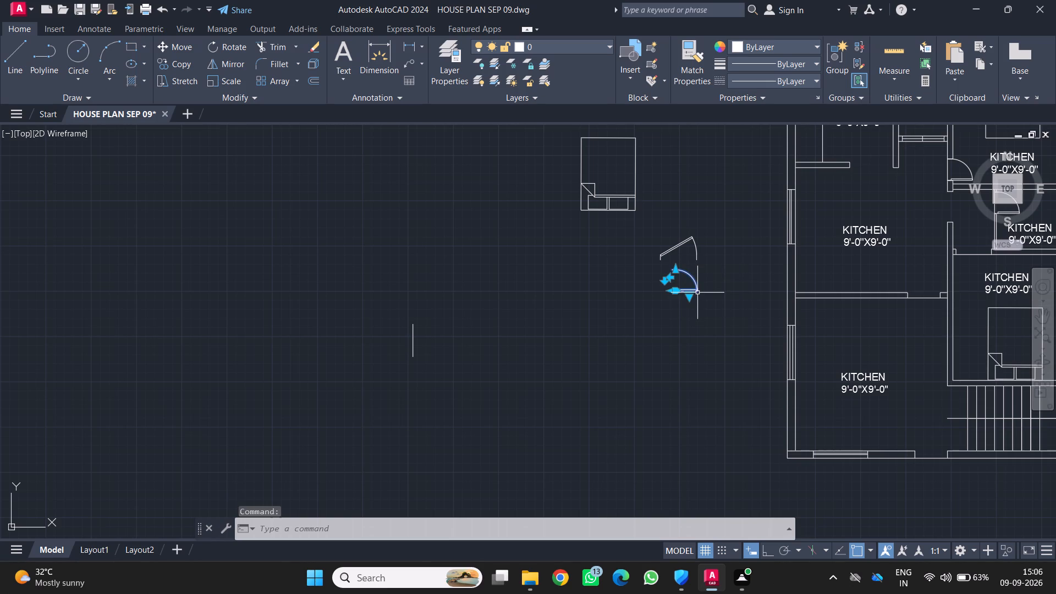
click(689, 300)
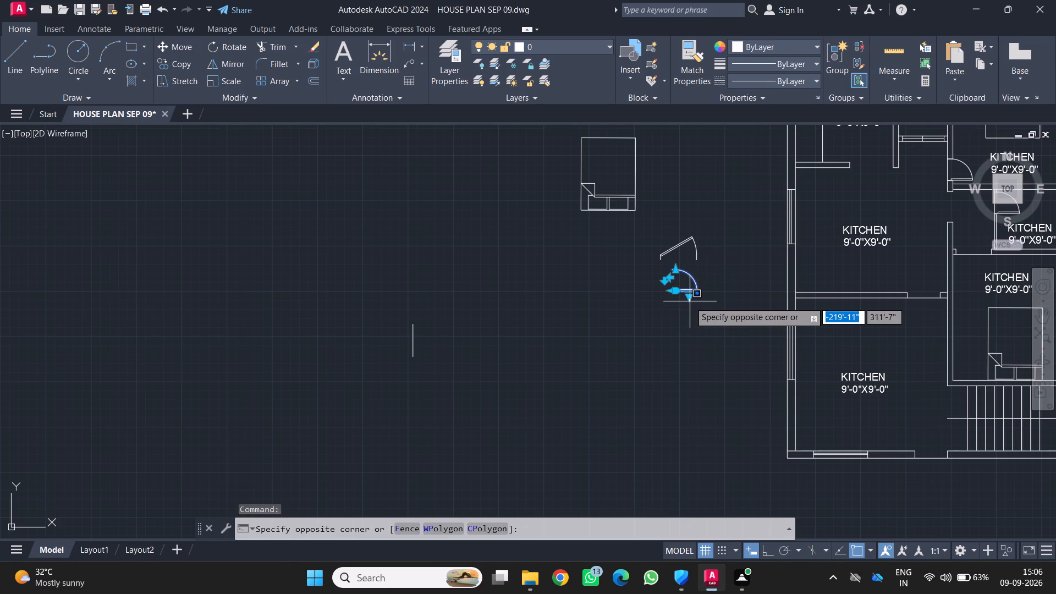
click(689, 299)
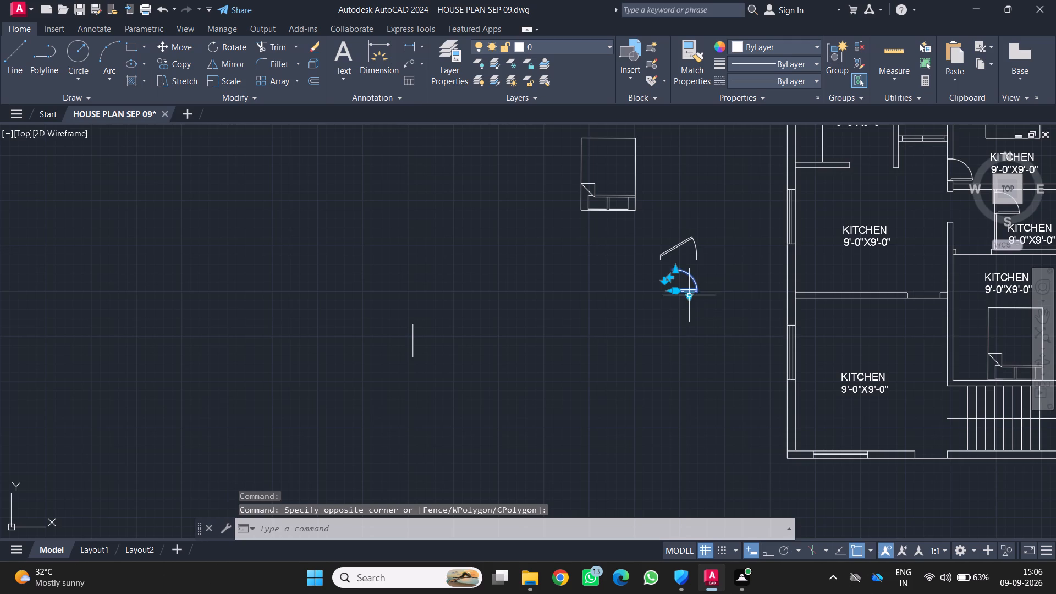
click(688, 299)
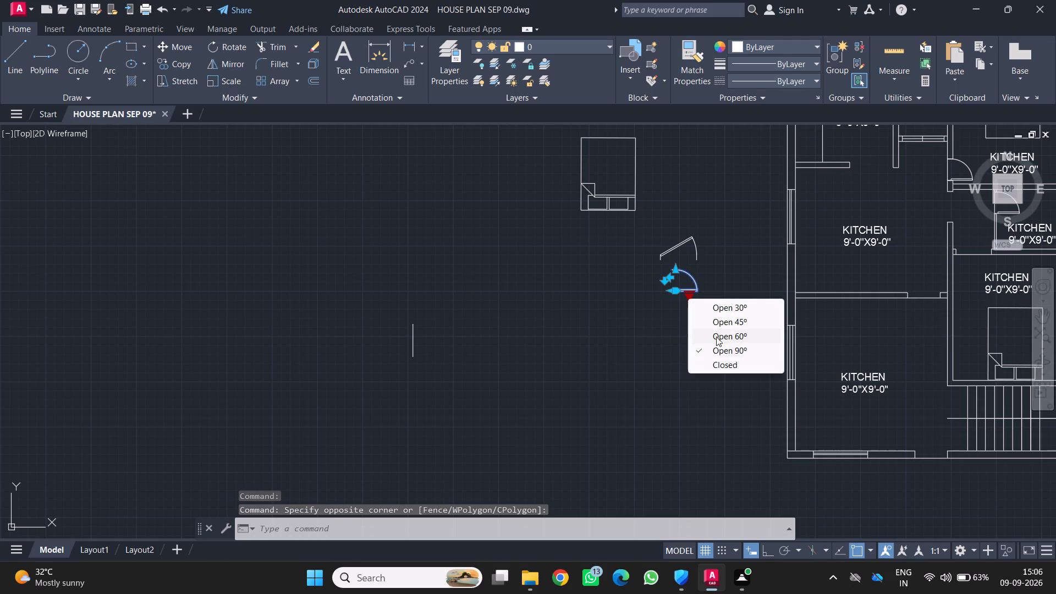
click(716, 335)
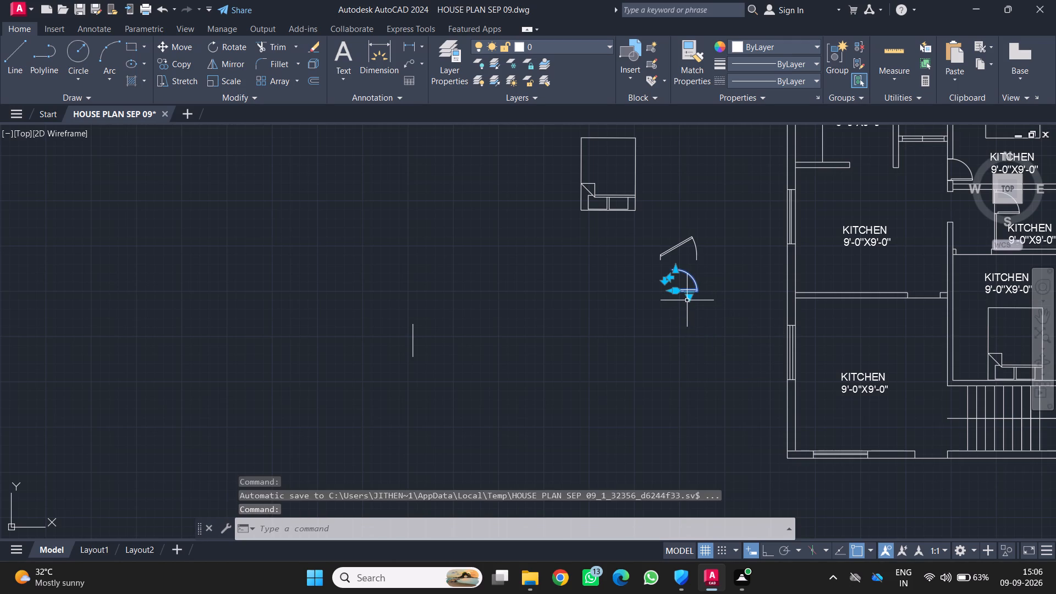
click(687, 296)
click(730, 313)
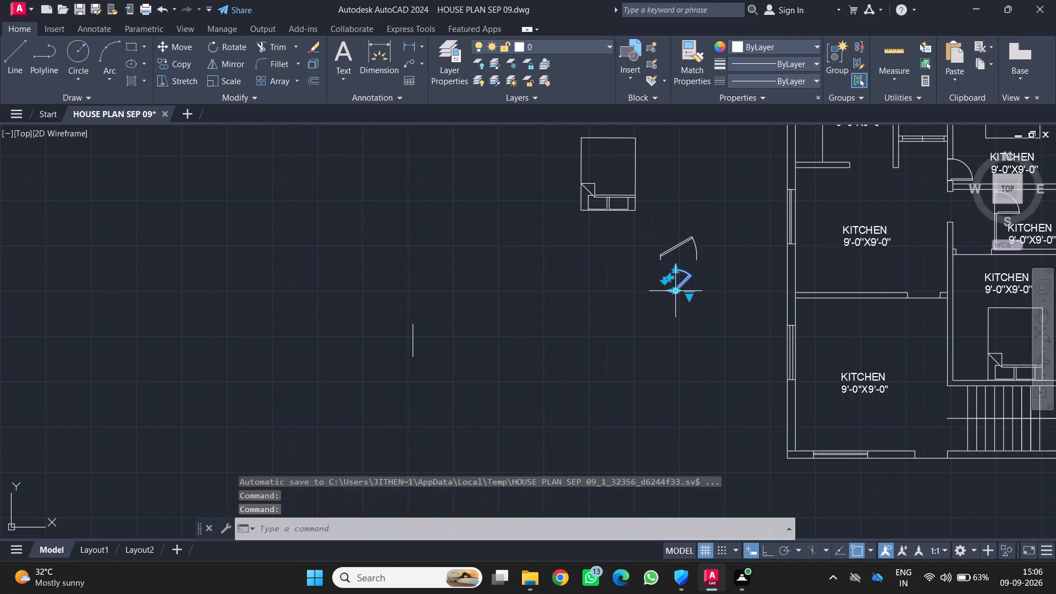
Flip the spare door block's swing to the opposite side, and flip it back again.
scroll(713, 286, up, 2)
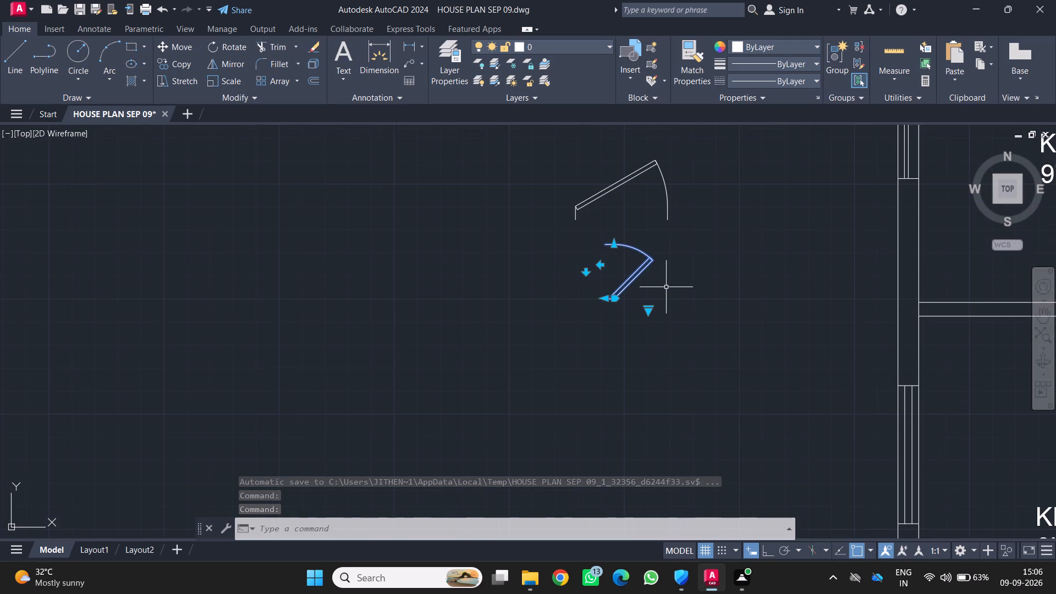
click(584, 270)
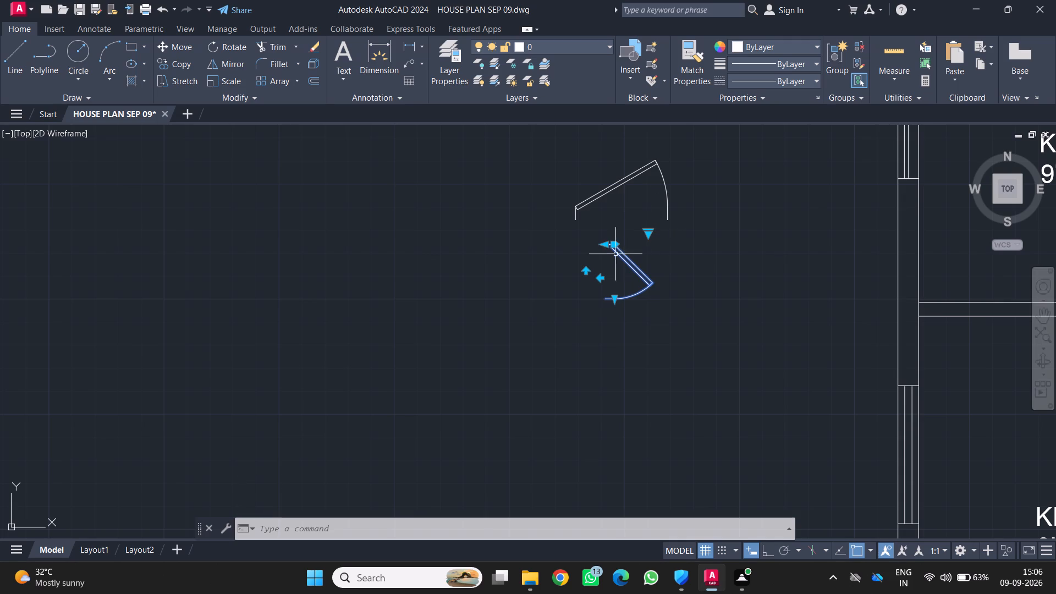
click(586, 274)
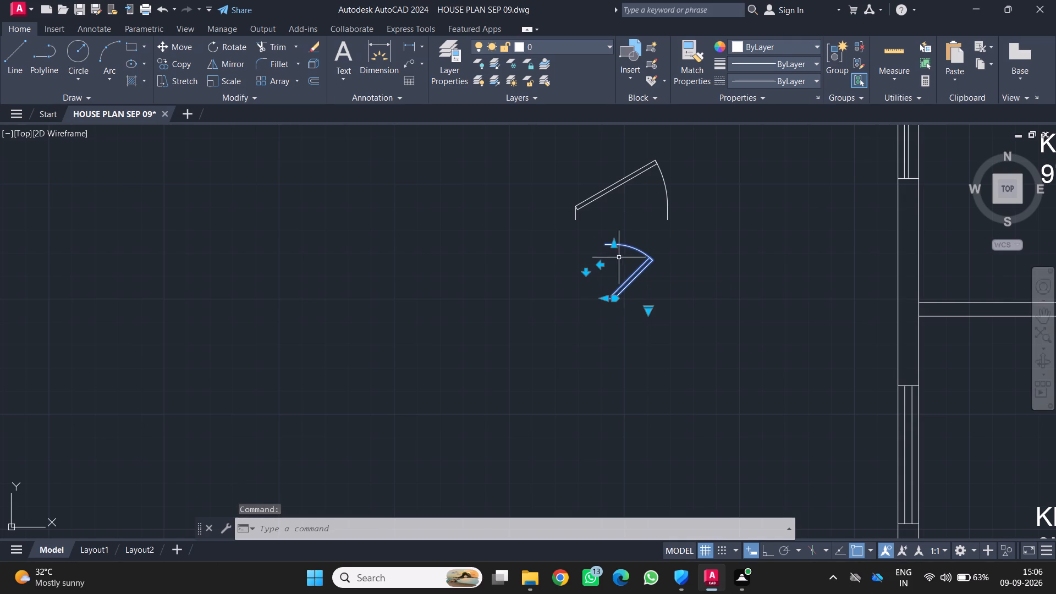
Rotate the 45° door block freehand about the free end of its leaf, so the leaf stands nearly vertical with the hinge above.
click(648, 259)
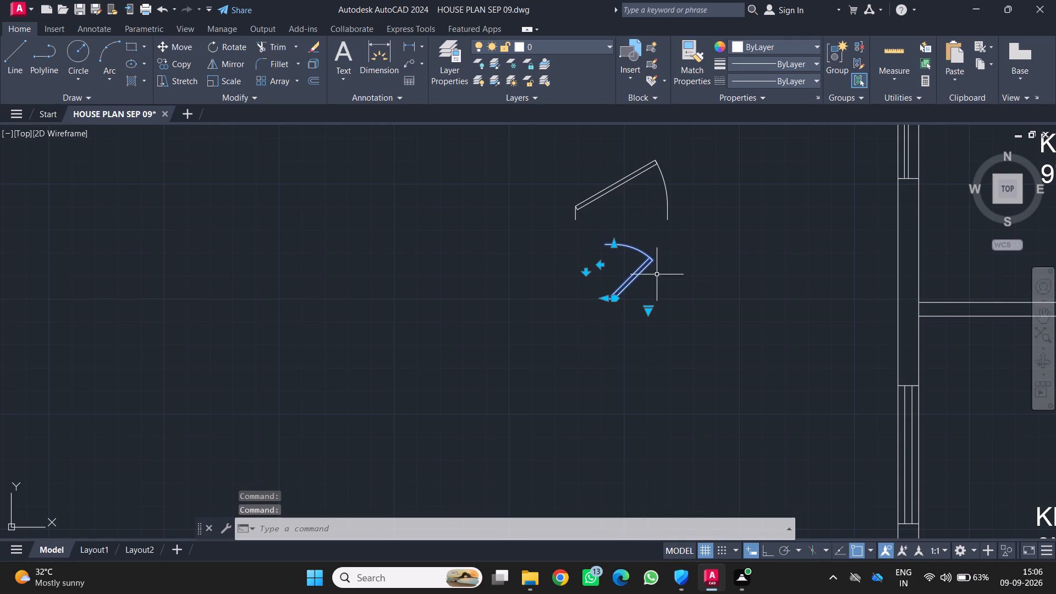
key(r)
key(o)
key(Return)
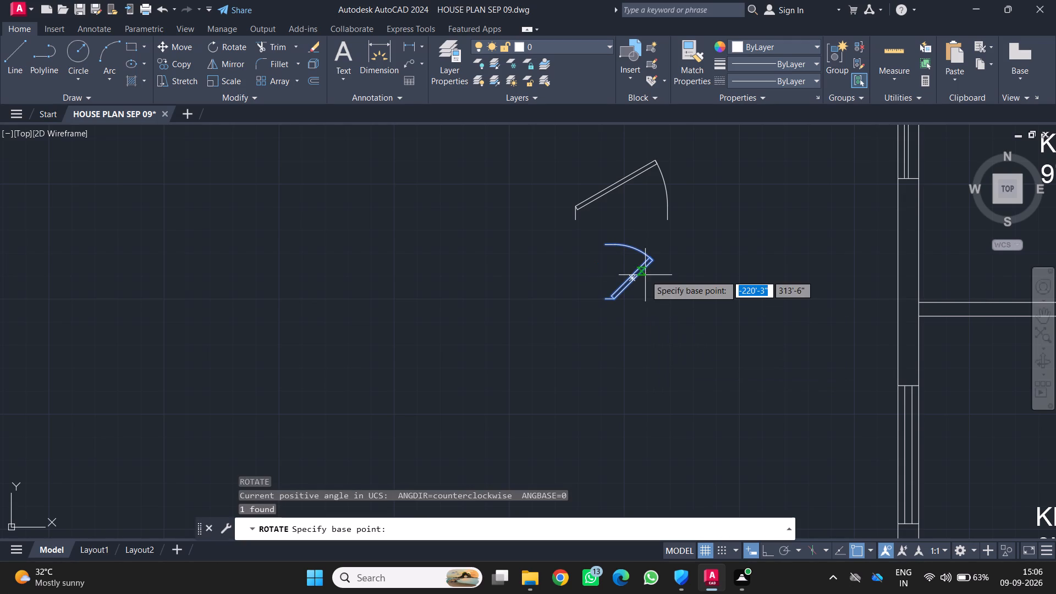
click(652, 259)
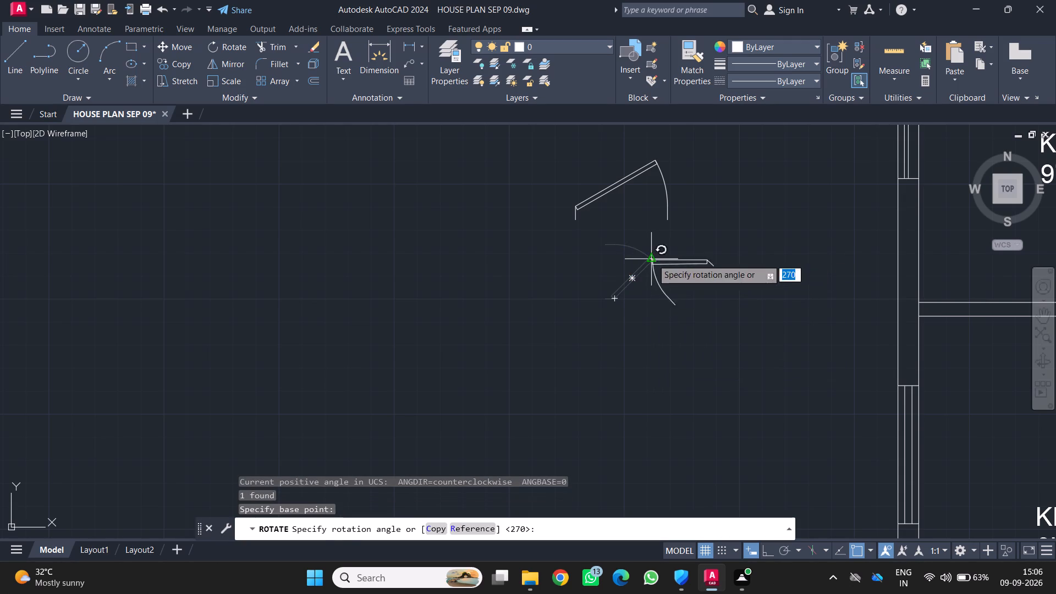
click(555, 382)
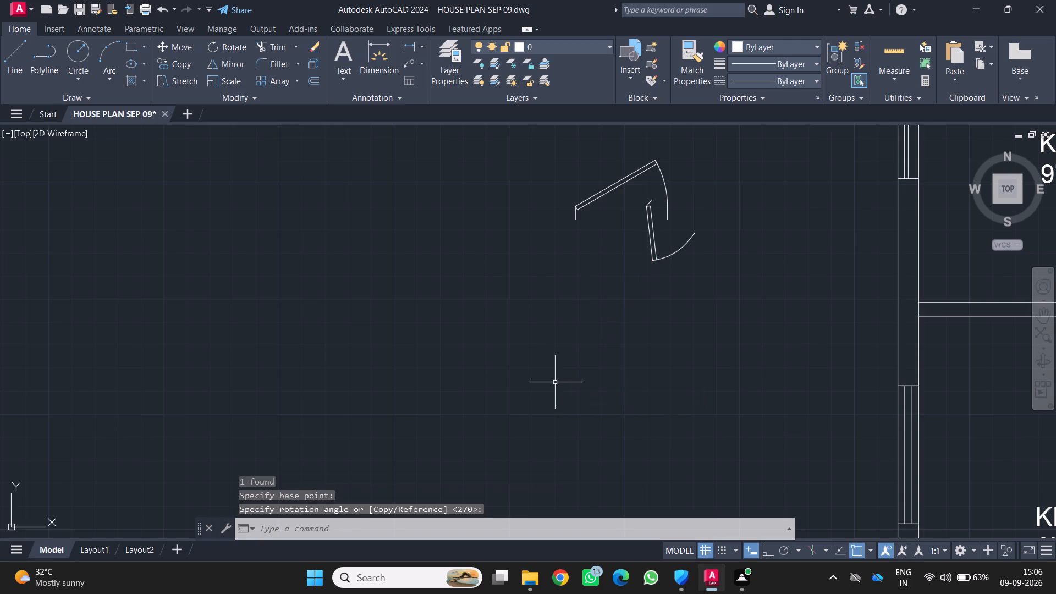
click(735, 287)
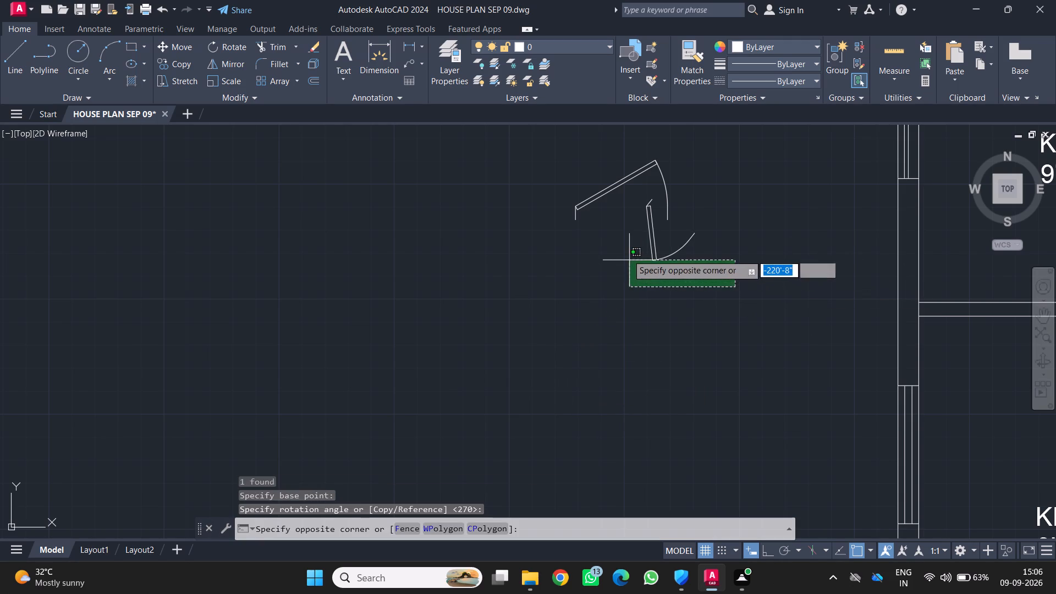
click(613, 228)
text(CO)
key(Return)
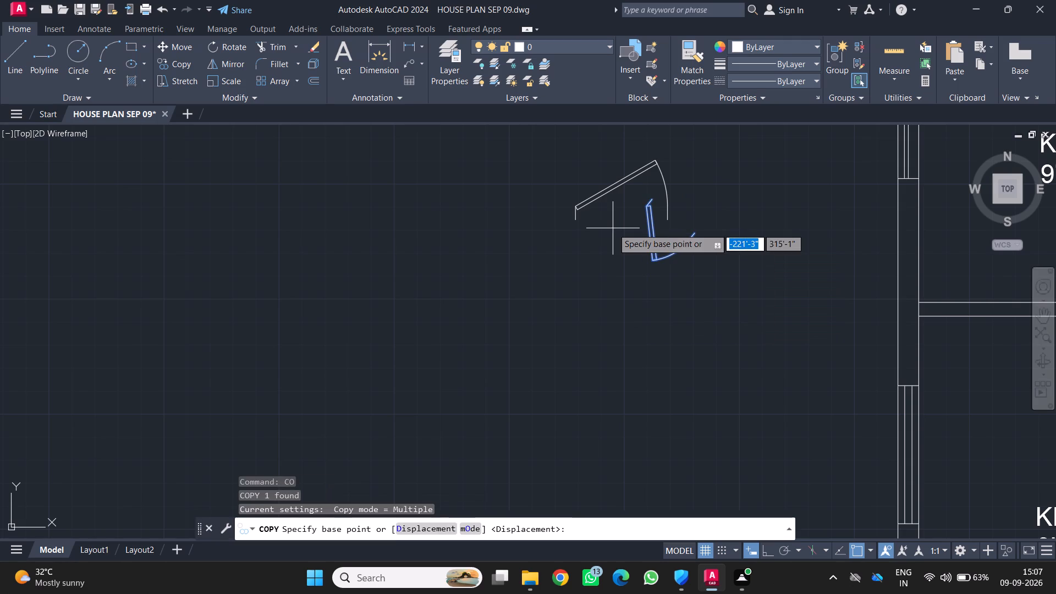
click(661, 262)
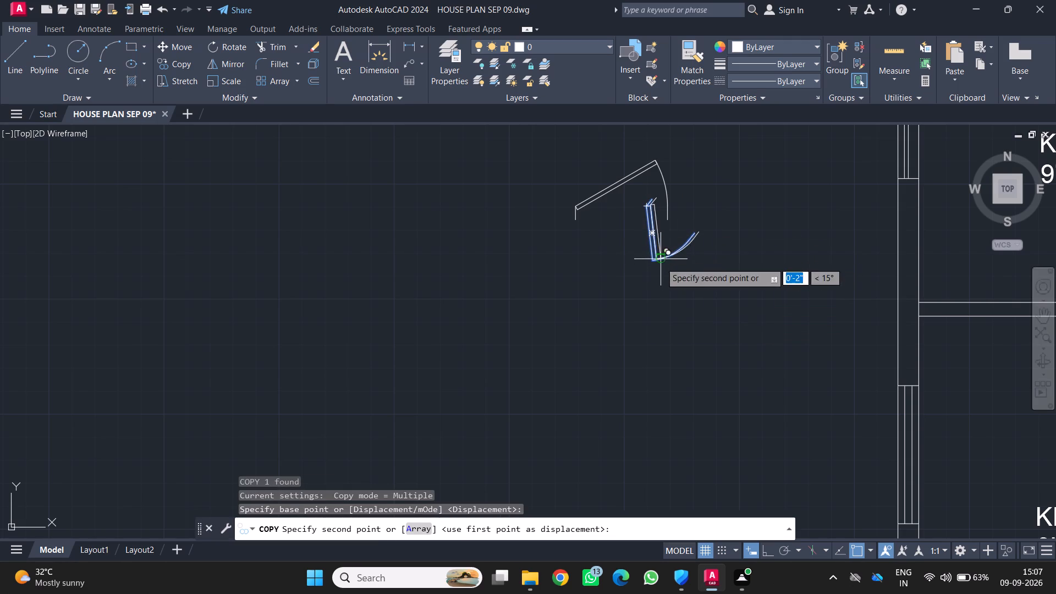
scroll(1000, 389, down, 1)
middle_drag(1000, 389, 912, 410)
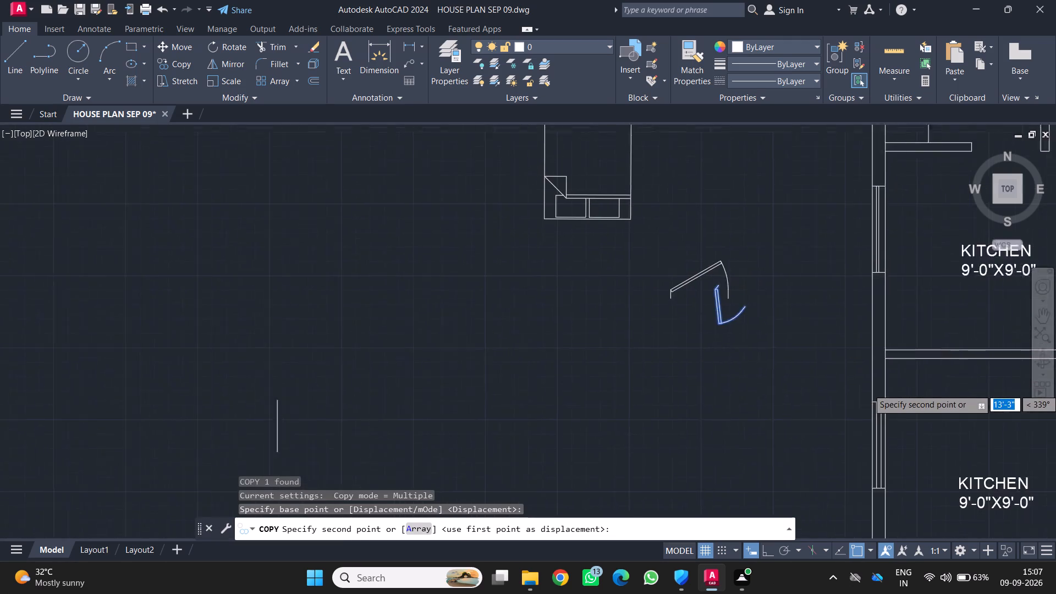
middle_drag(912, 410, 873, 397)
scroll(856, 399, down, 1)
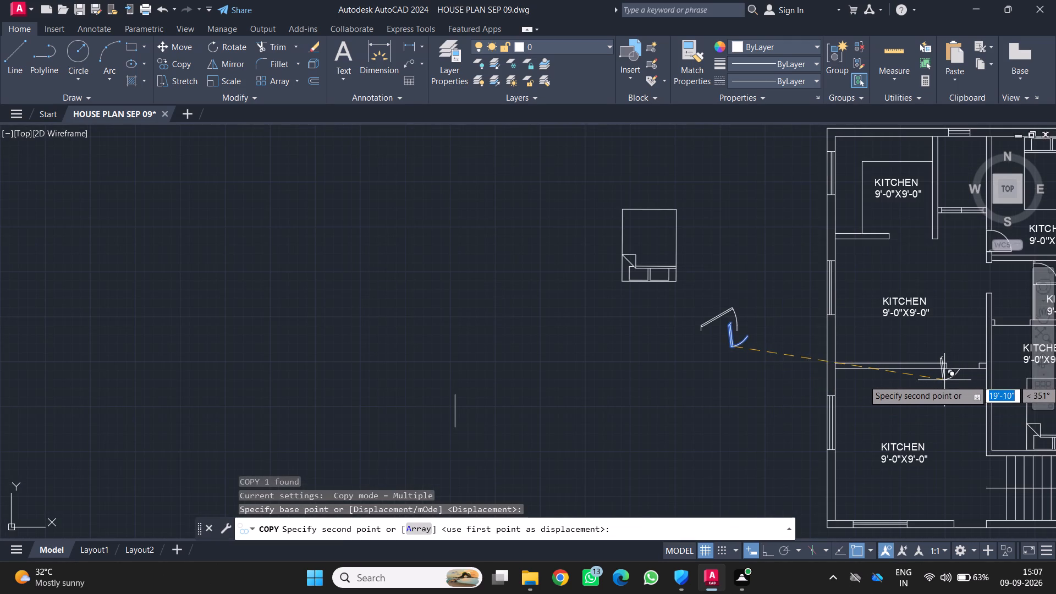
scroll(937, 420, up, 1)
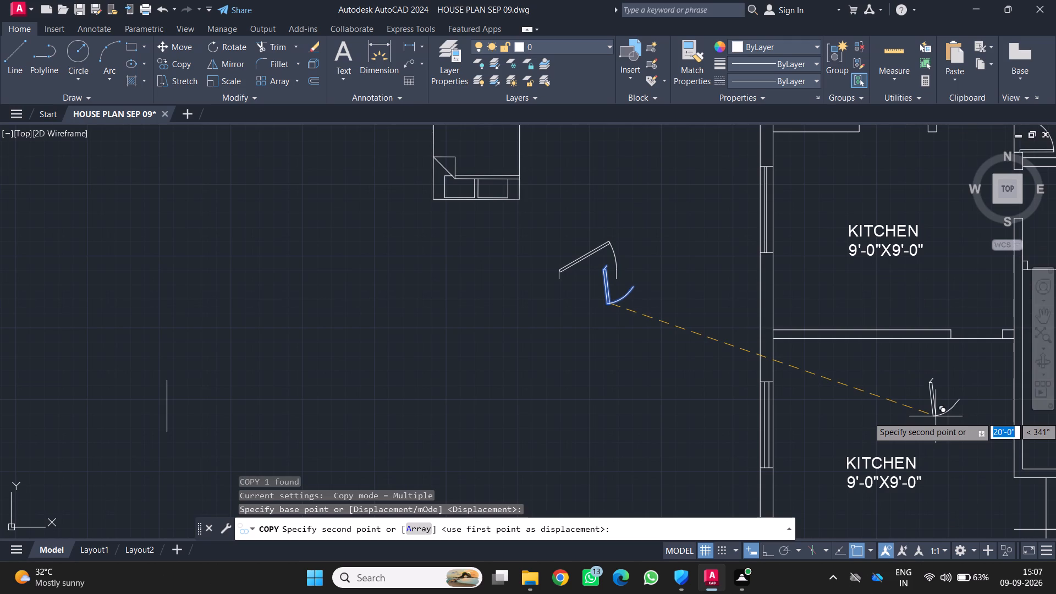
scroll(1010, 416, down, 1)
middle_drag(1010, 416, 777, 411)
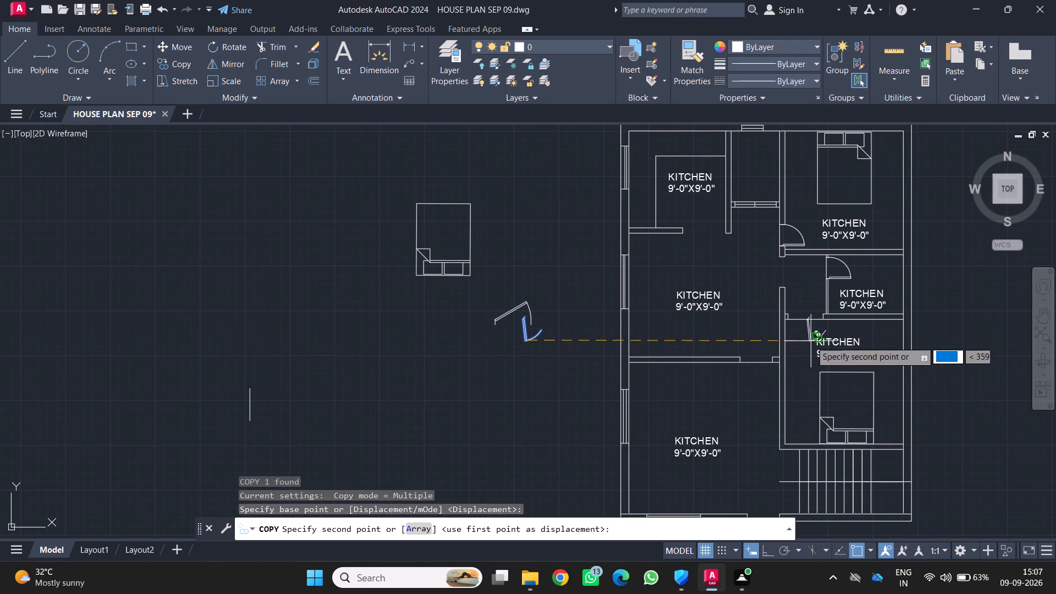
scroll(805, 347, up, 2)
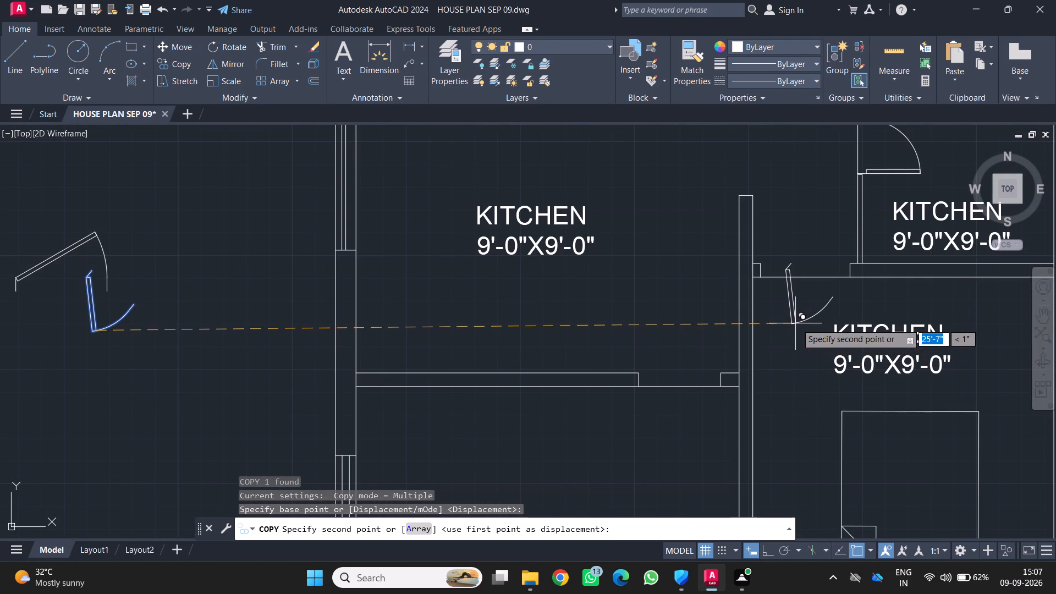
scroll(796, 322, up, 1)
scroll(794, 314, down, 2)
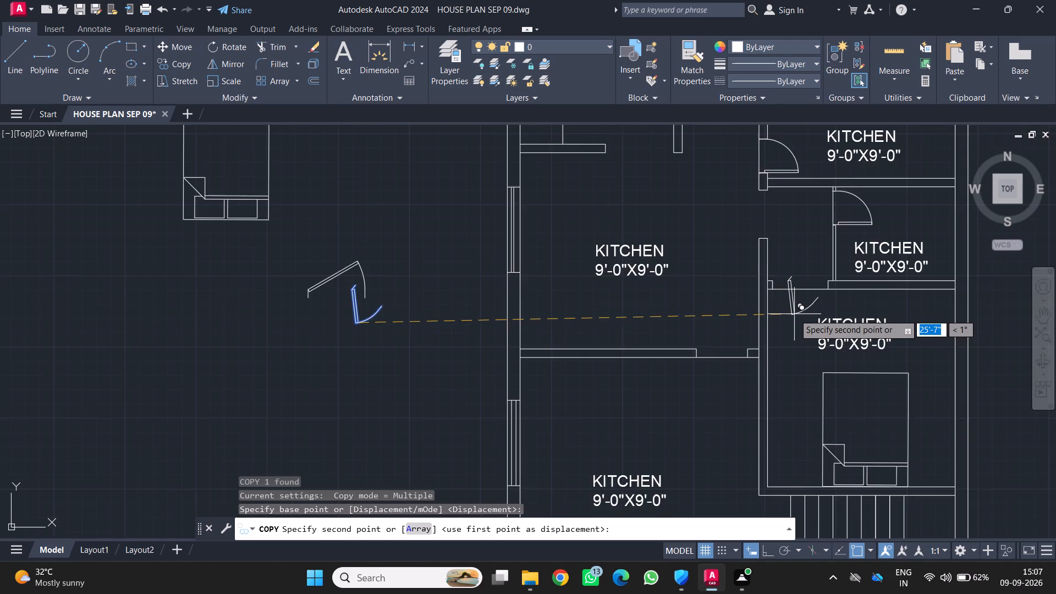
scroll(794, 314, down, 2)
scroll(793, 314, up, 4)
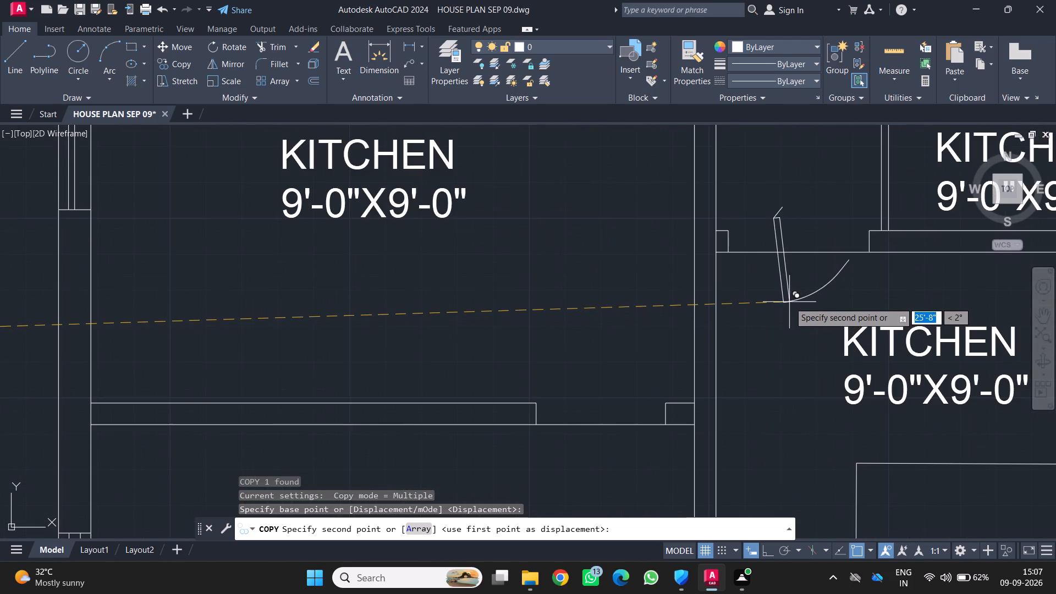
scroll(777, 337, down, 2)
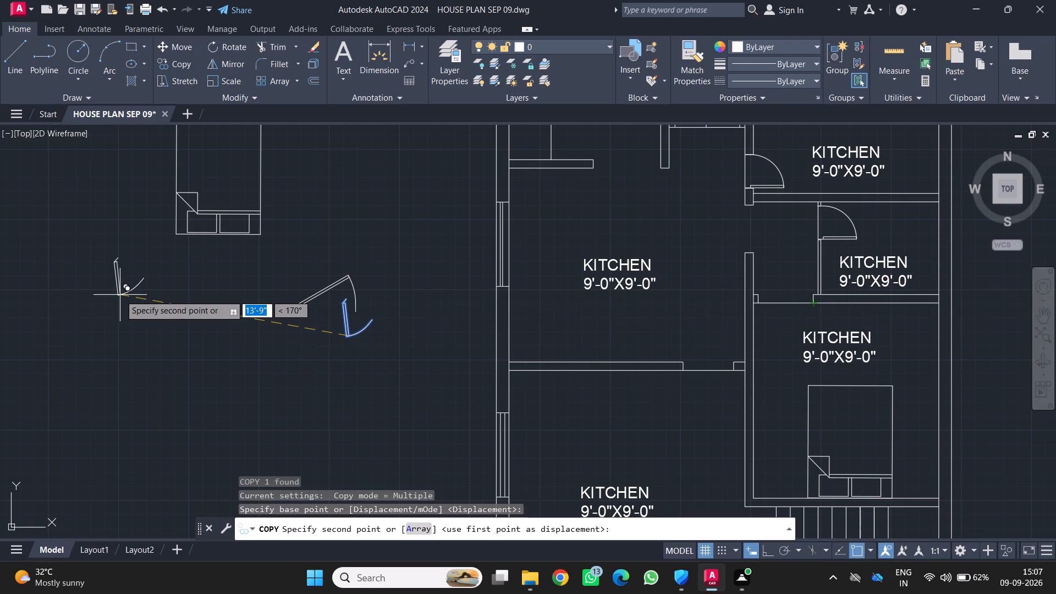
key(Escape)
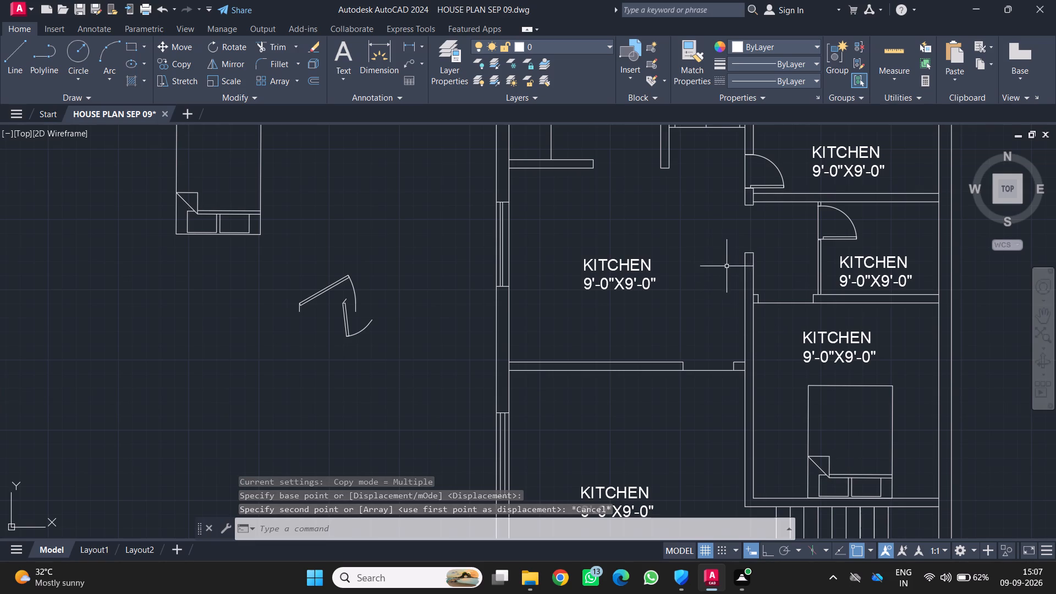
Erase the line closing the doorway above the lower-right bedroom along the bedroom side of the wall.
click(794, 303)
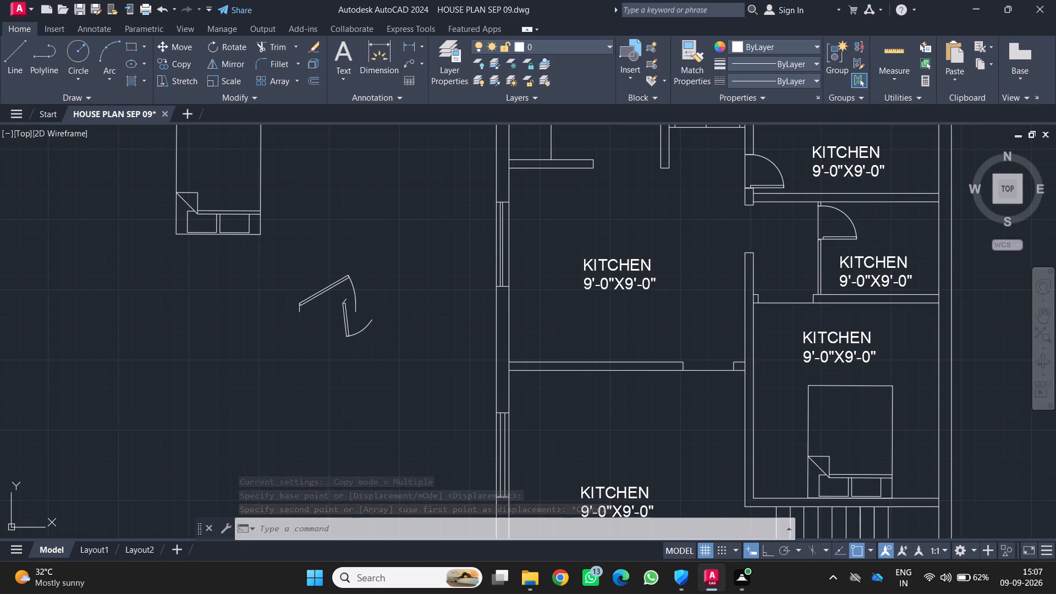
key(Delete)
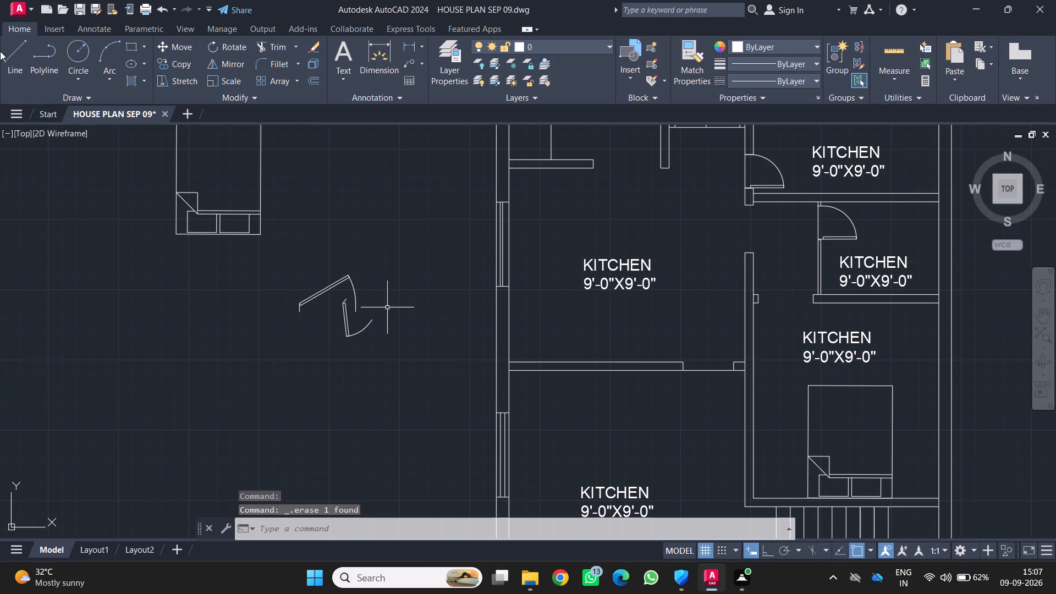
Draw a line across that doorway along the wall's upper face, from one jamb's upper corner to the other.
click(26, 53)
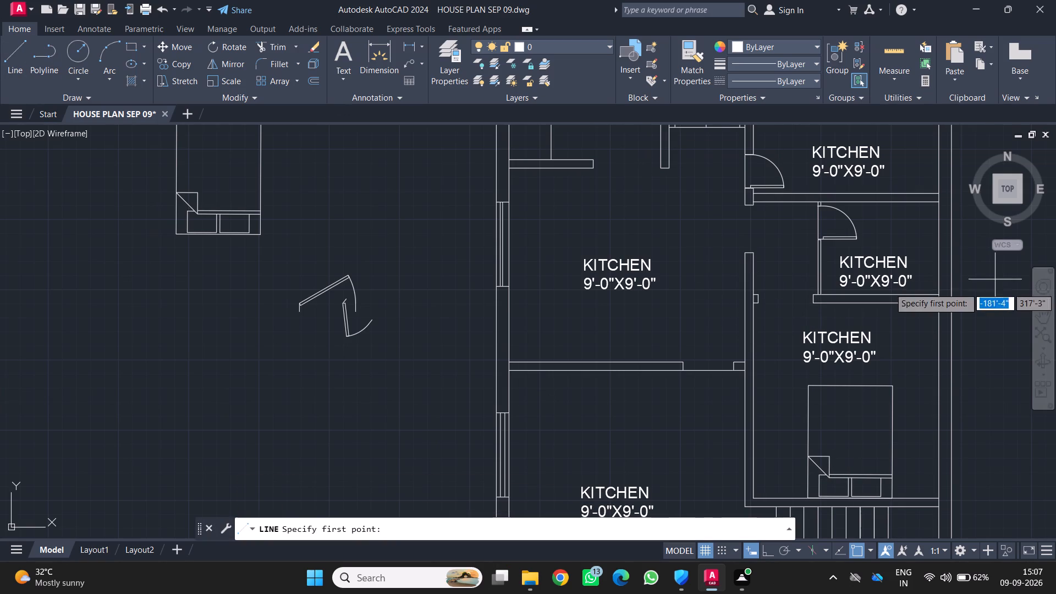
scroll(836, 298, up, 1)
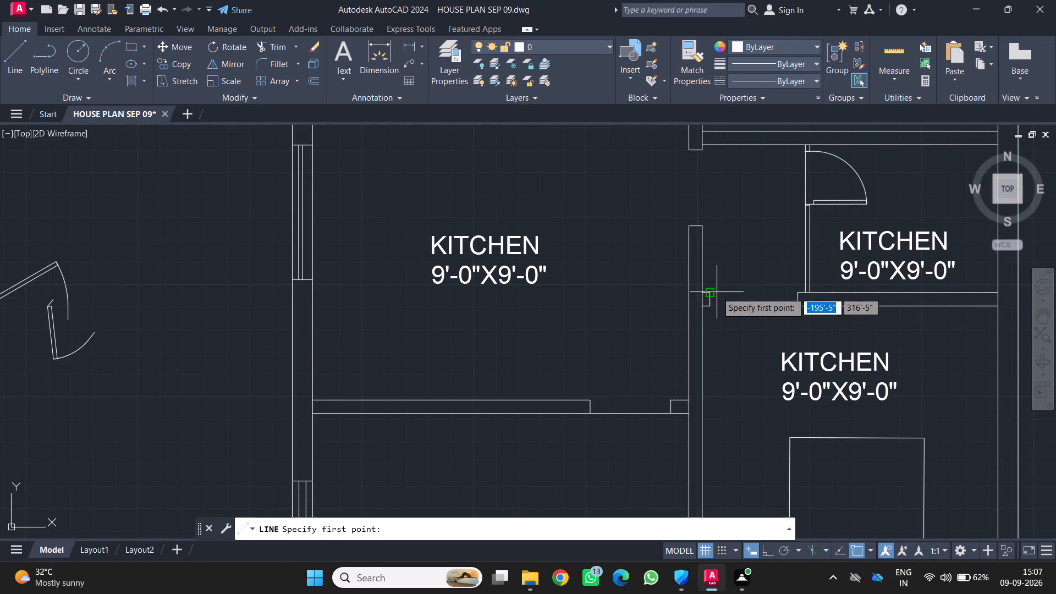
click(710, 292)
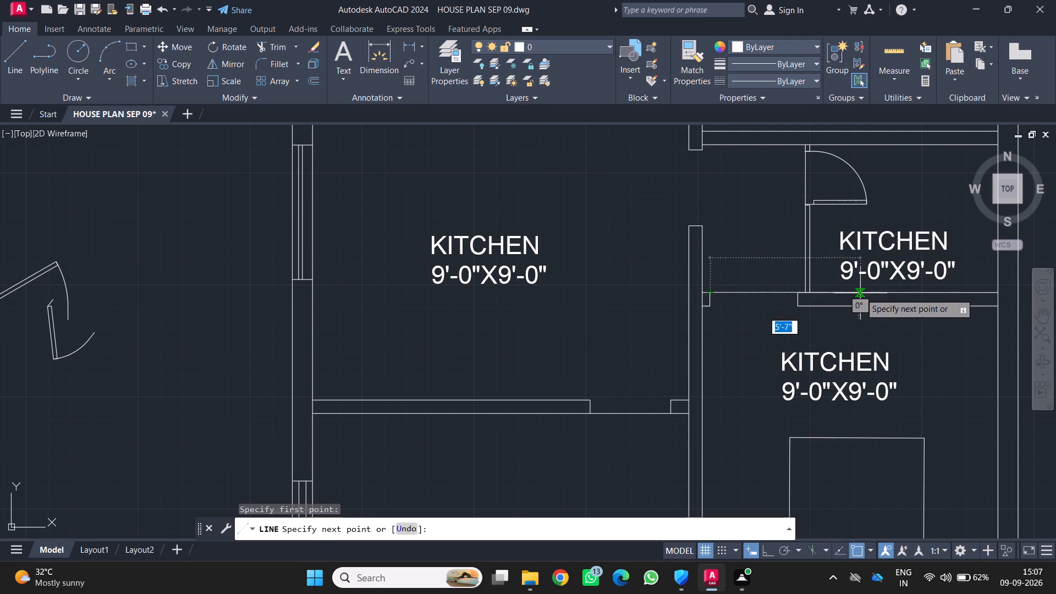
scroll(849, 292, up, 1)
click(769, 293)
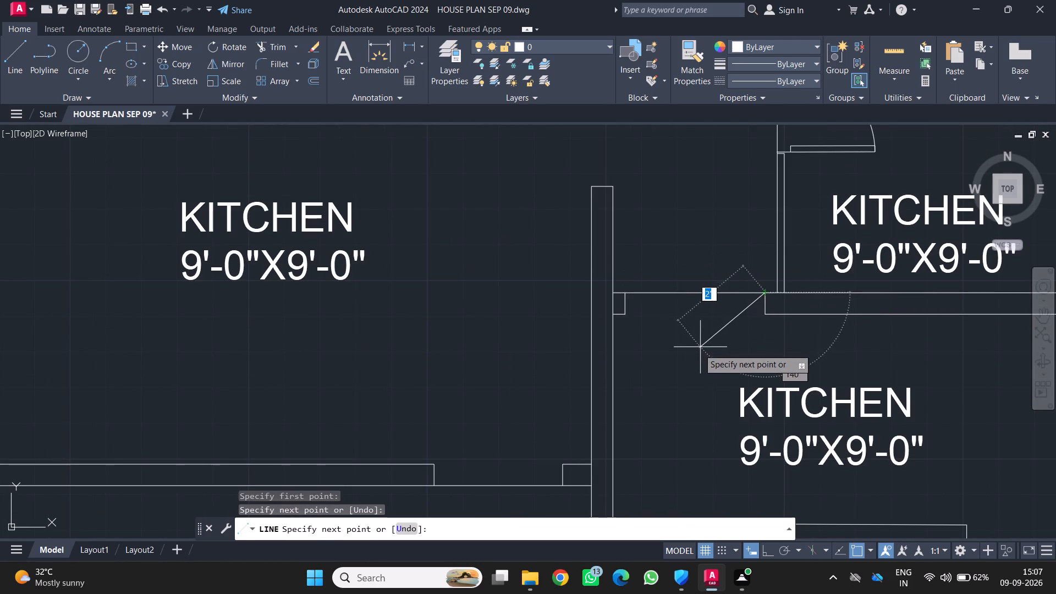
key(Return)
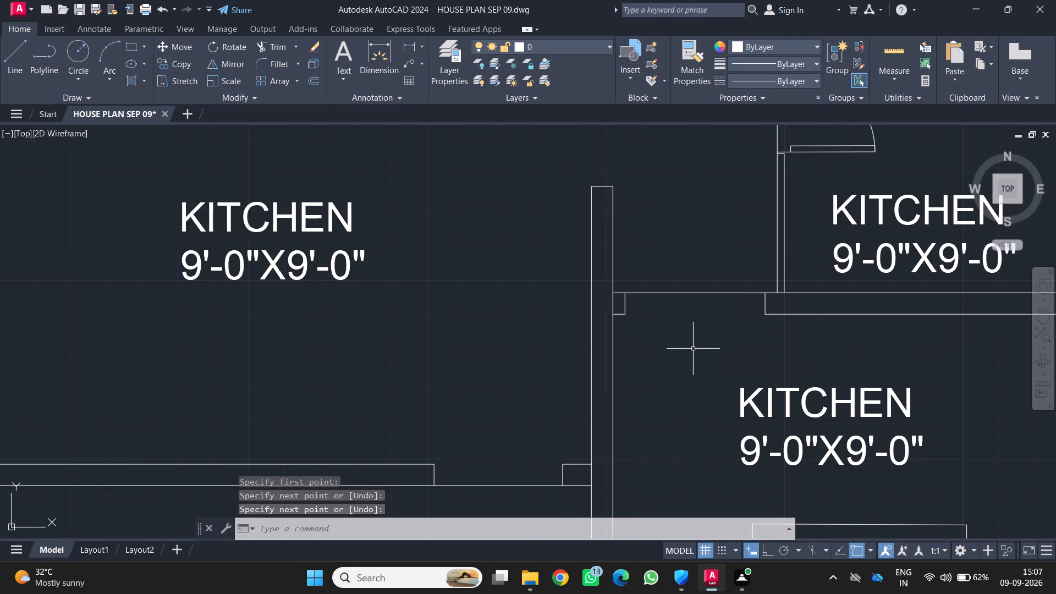
Move the small 45° door block outside the plan clear of the larger door block, just below it.
scroll(661, 348, down, 1)
middle_drag(449, 306, 752, 334)
scroll(496, 320, down, 1)
scroll(752, 334, down, 1)
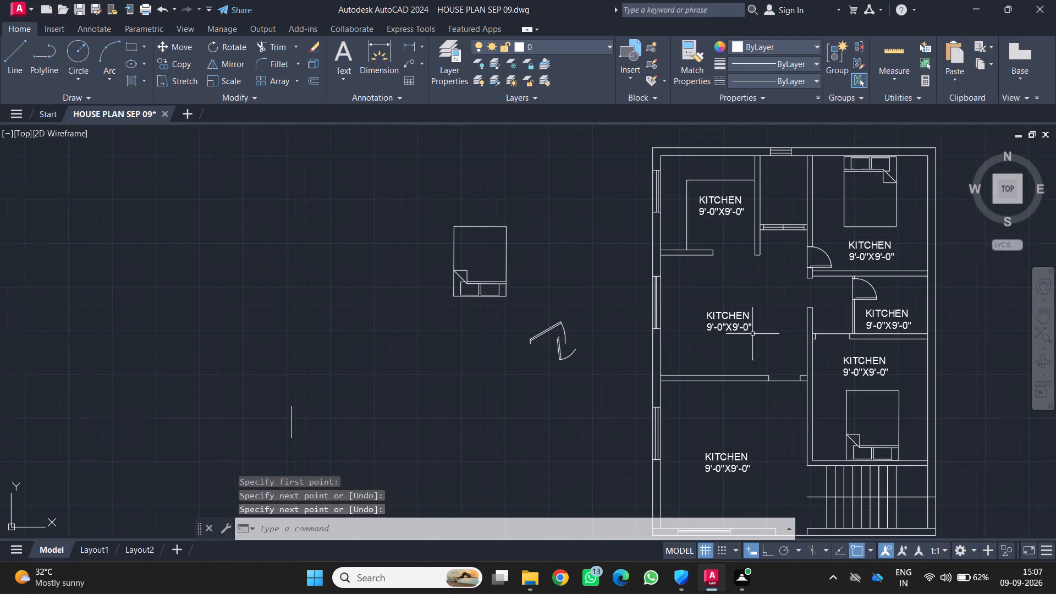
scroll(563, 337, up, 2)
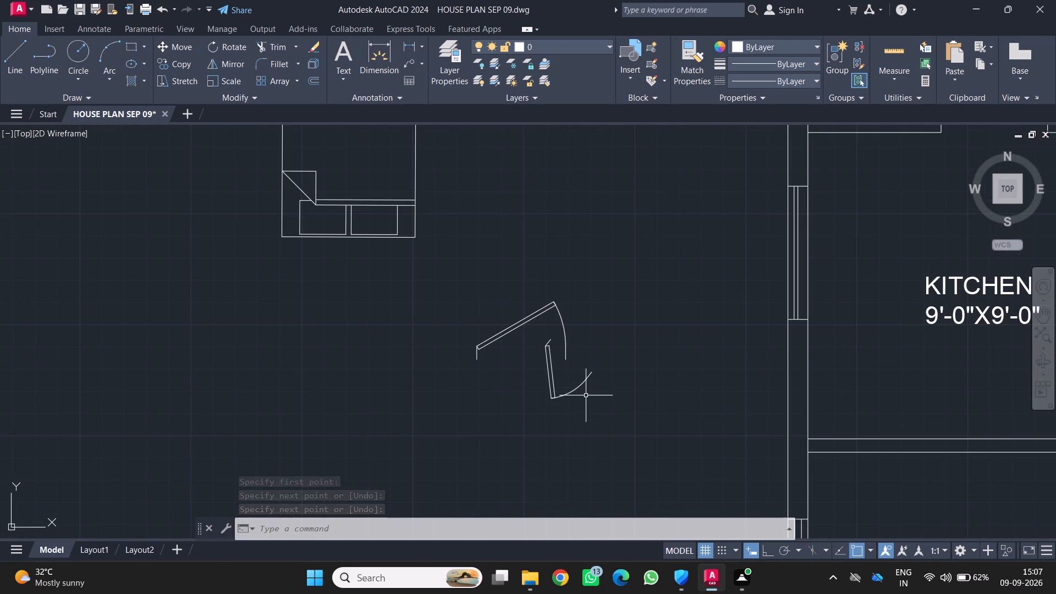
click(586, 395)
click(532, 381)
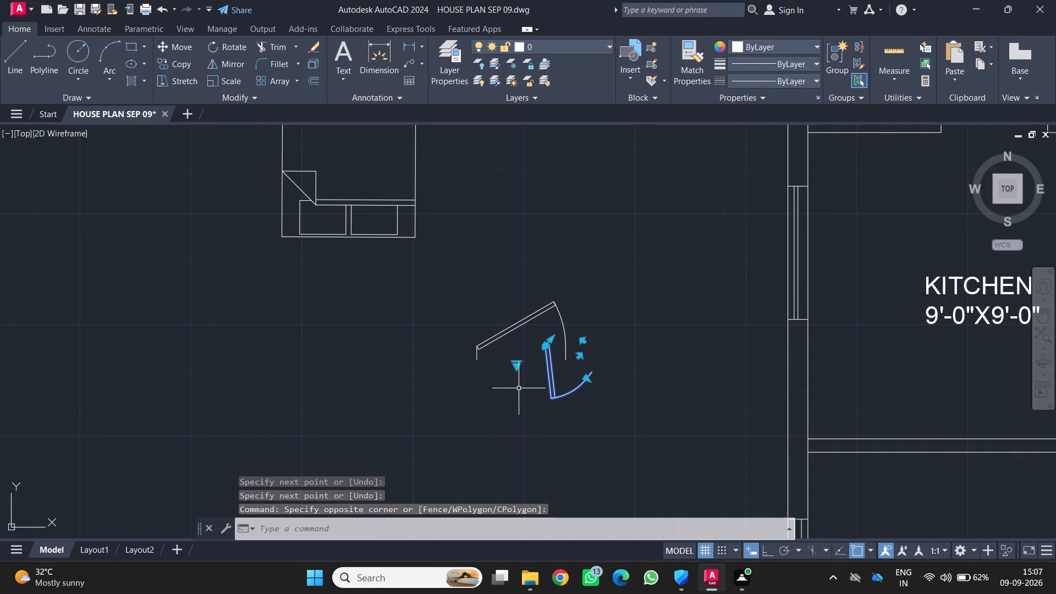
click(515, 365)
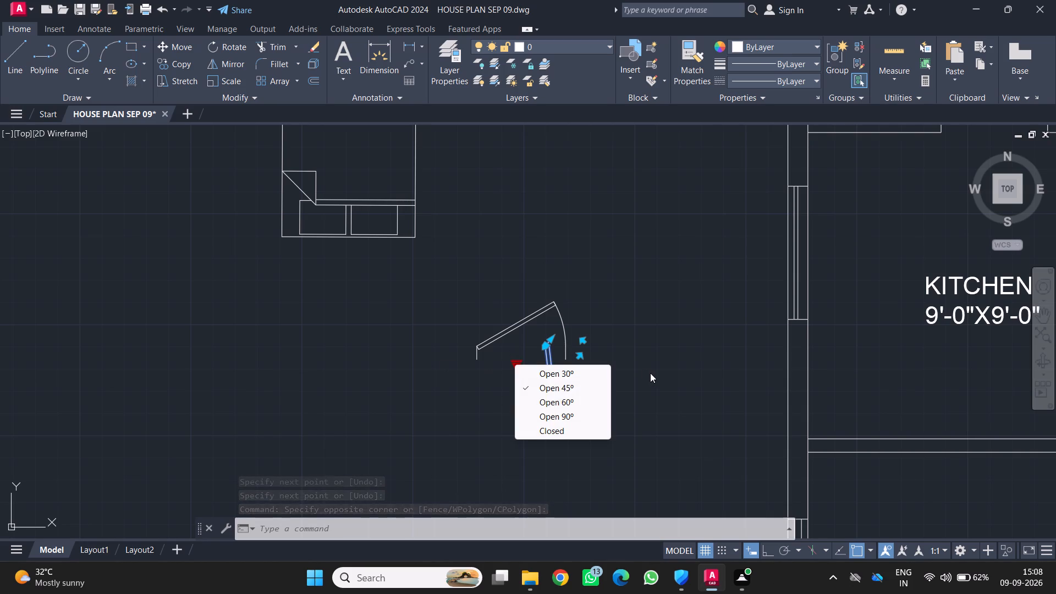
click(652, 375)
click(640, 350)
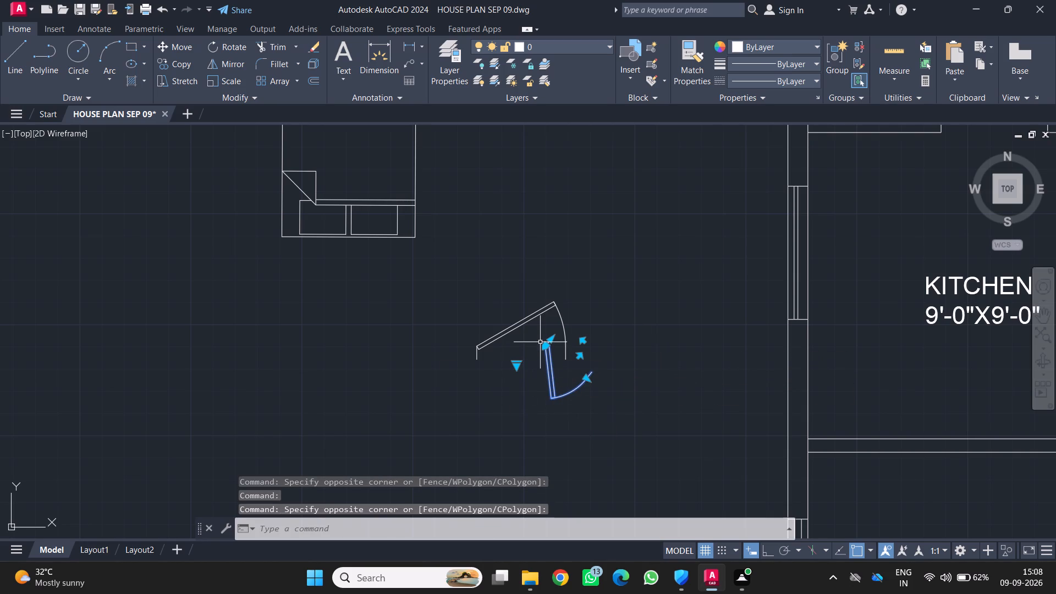
click(546, 345)
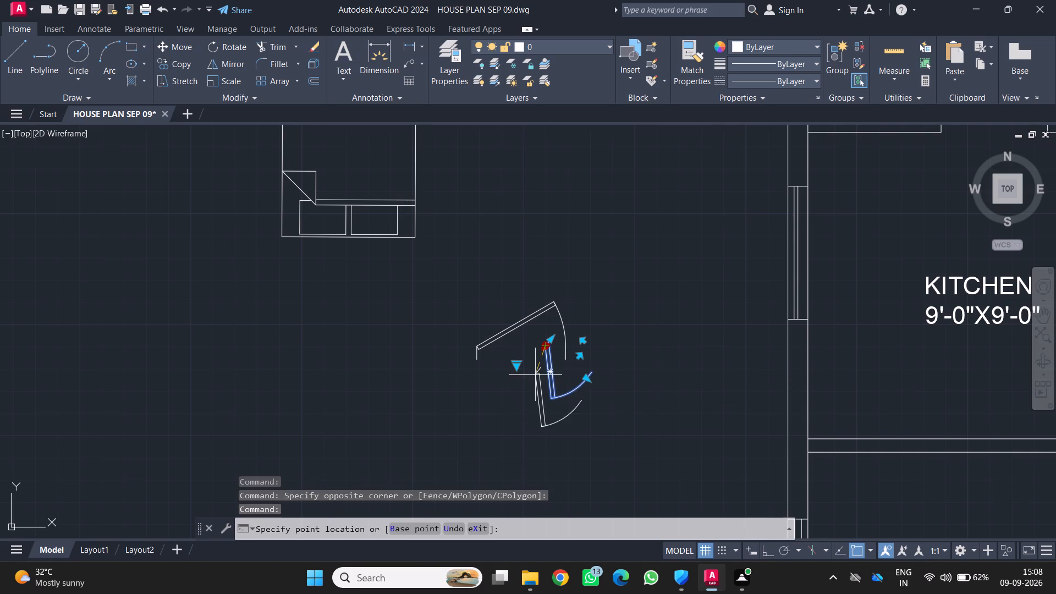
click(523, 399)
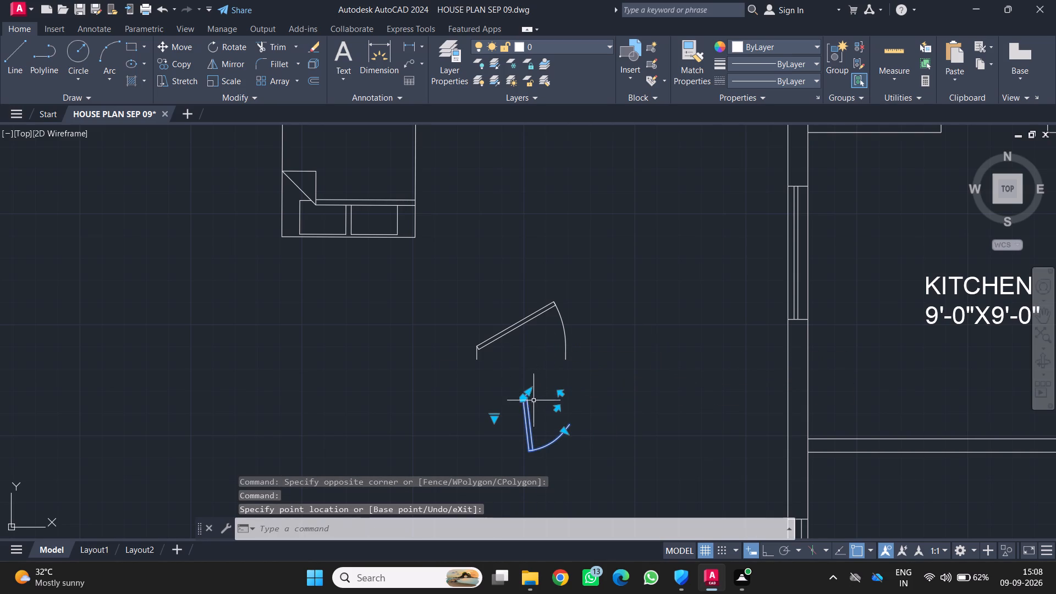
Flip the small door block's hinge side and swing until its leaf lies nearly horizontal, hinged at the right end with the arc rising on the left.
scroll(545, 420, up, 1)
middle_drag(552, 429, 553, 429)
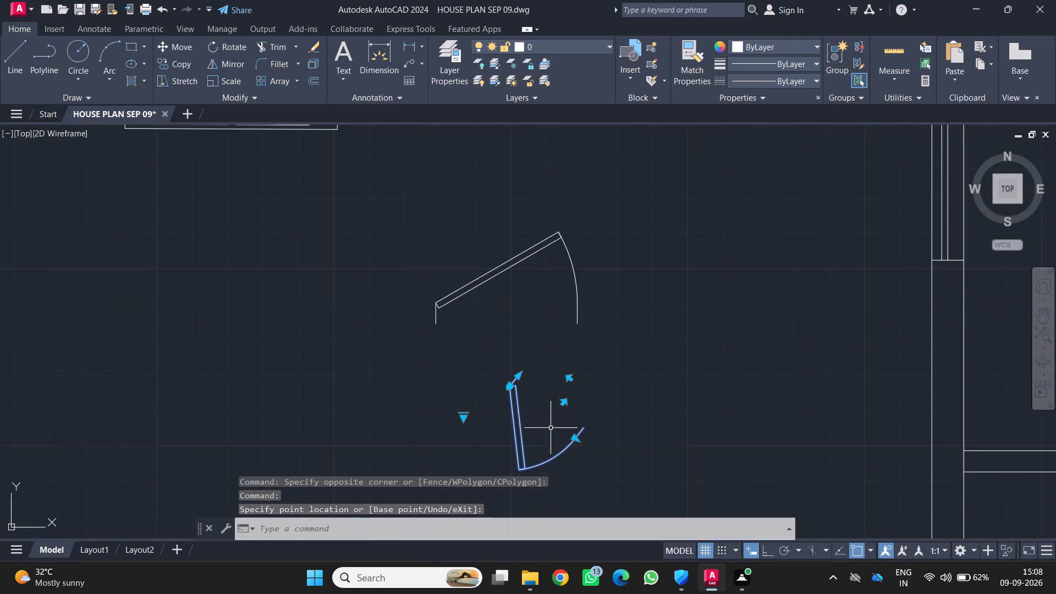
middle_drag(553, 429, 655, 345)
click(668, 317)
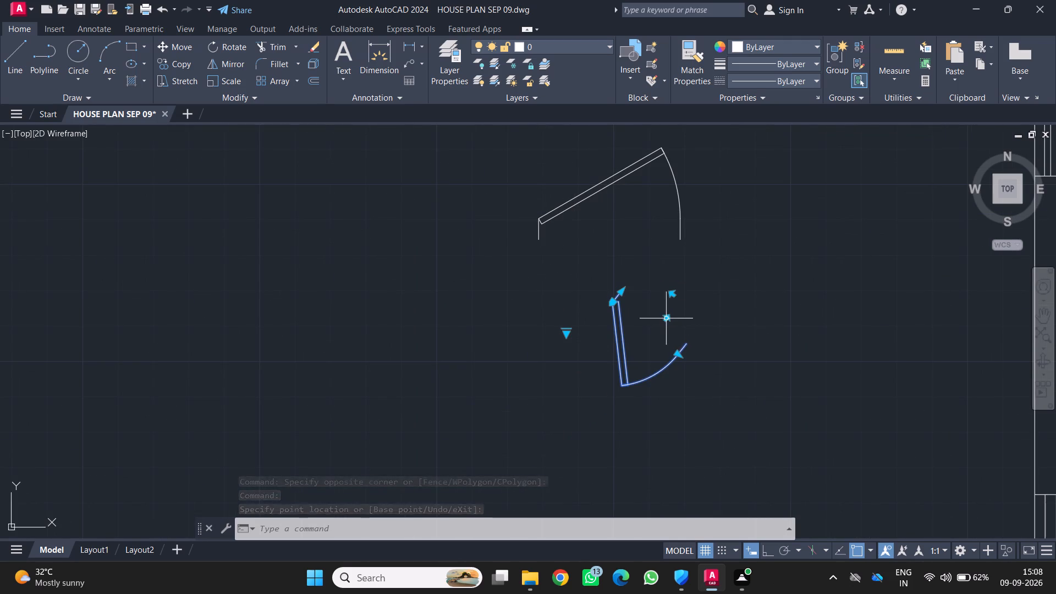
click(628, 349)
click(632, 327)
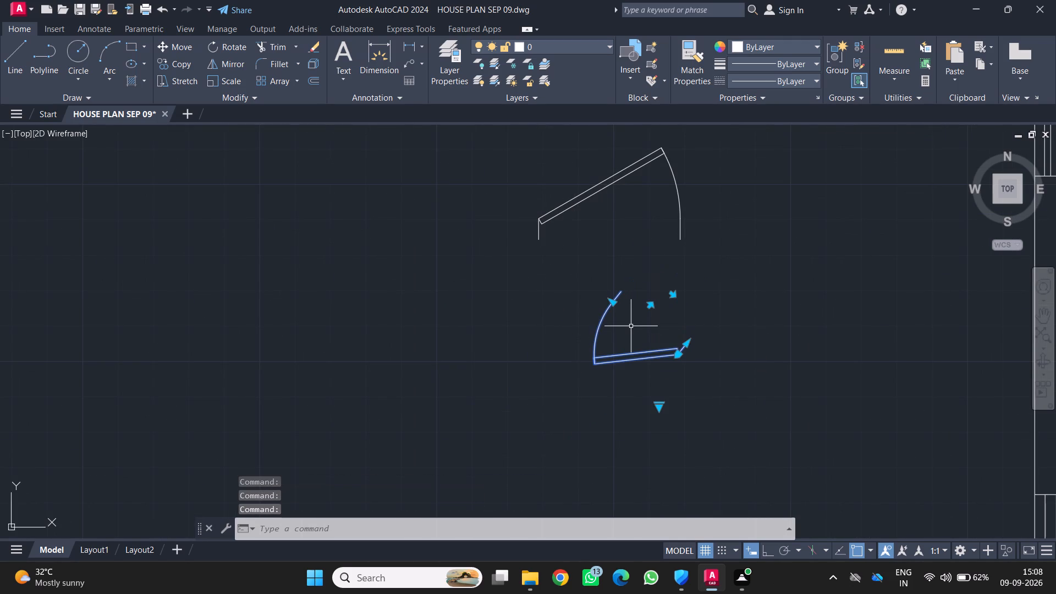
click(631, 326)
click(644, 309)
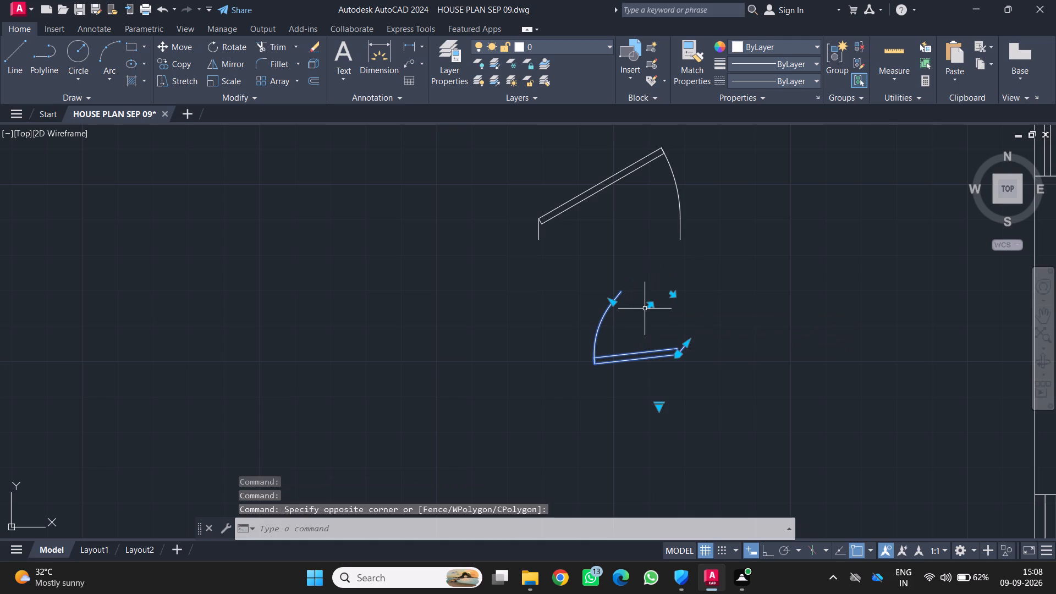
click(646, 306)
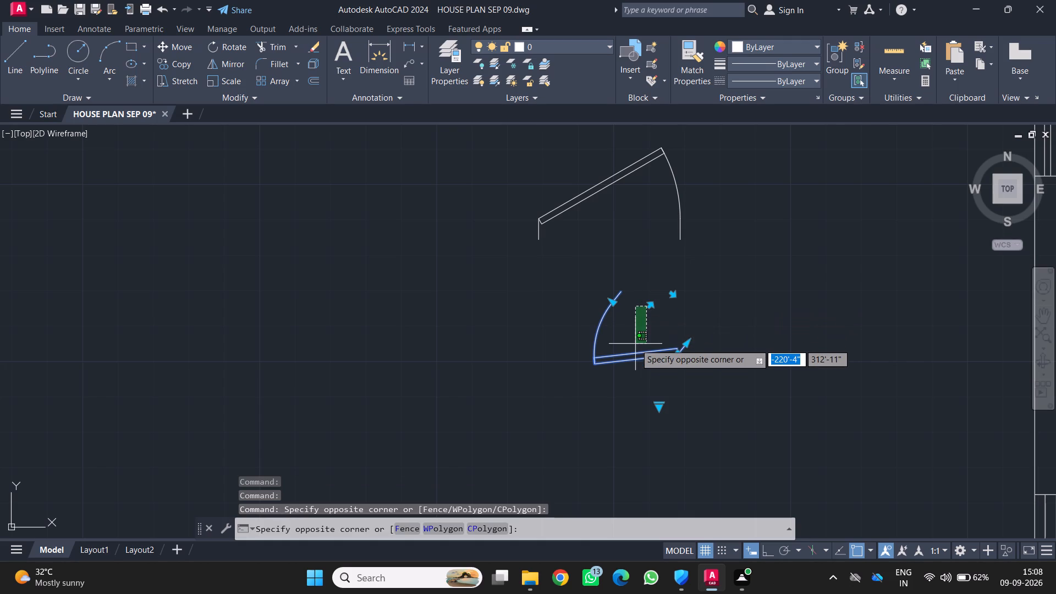
click(661, 417)
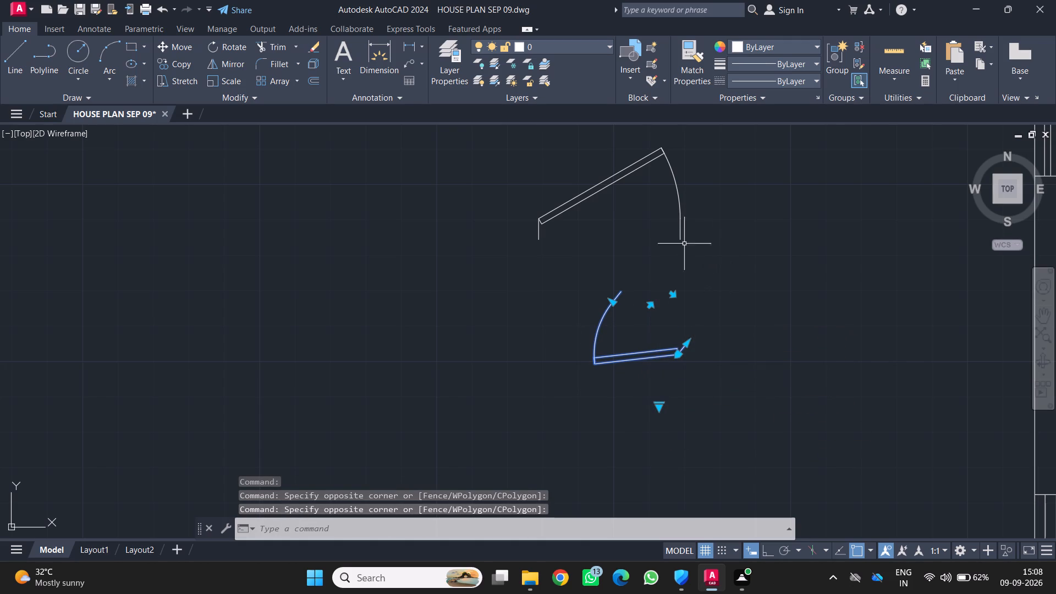
Rotate both door blocks outside the plan together about the free end of the larger door's leaf until that leaf stands nearly vertical.
scroll(653, 165, down, 1)
middle_drag(652, 167, 659, 195)
scroll(658, 200, up, 1)
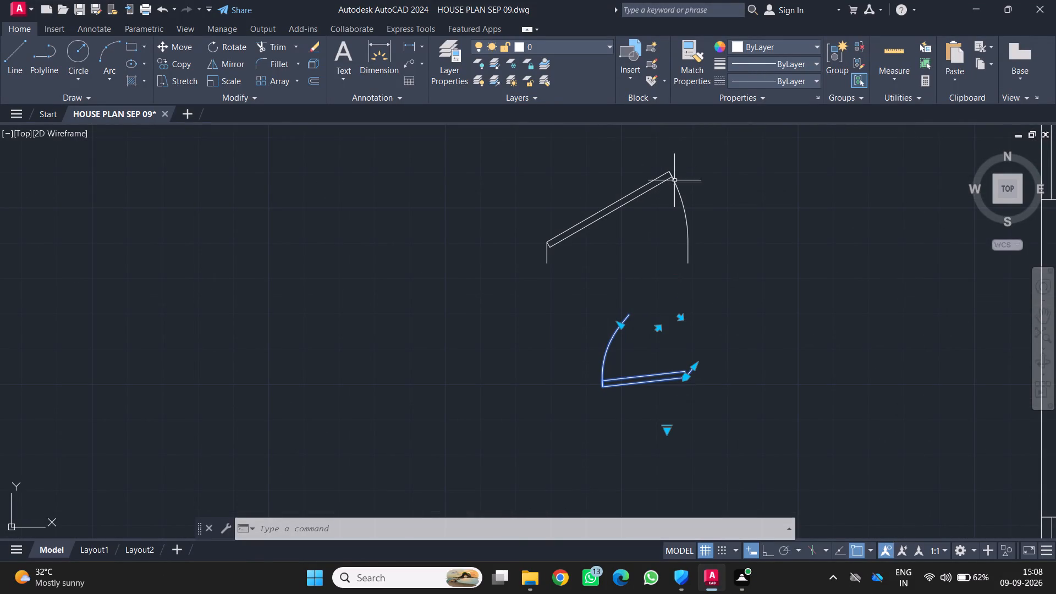
click(706, 263)
click(586, 162)
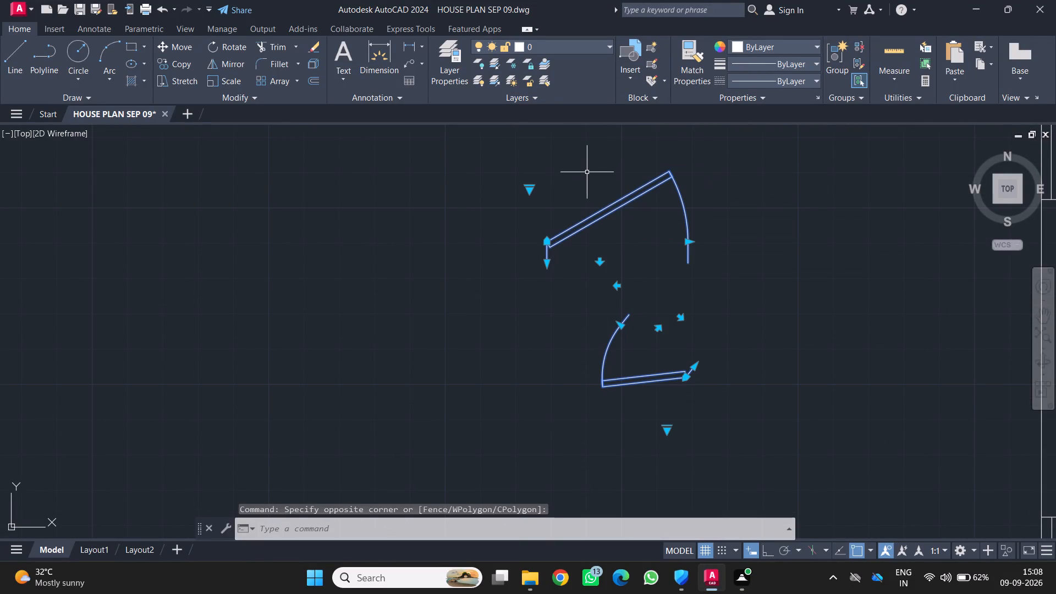
text(RO)
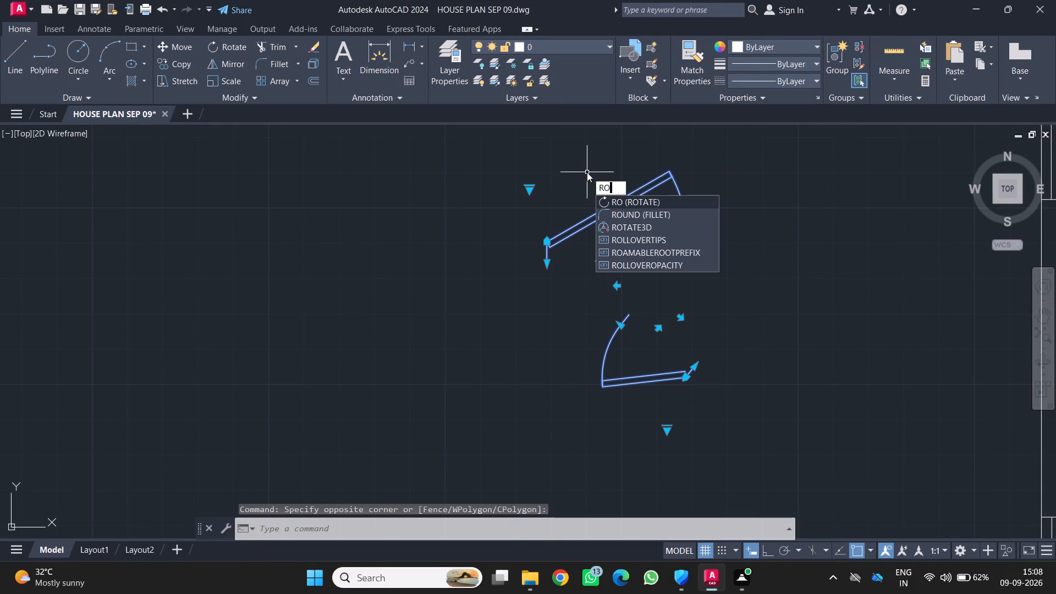
key(Return)
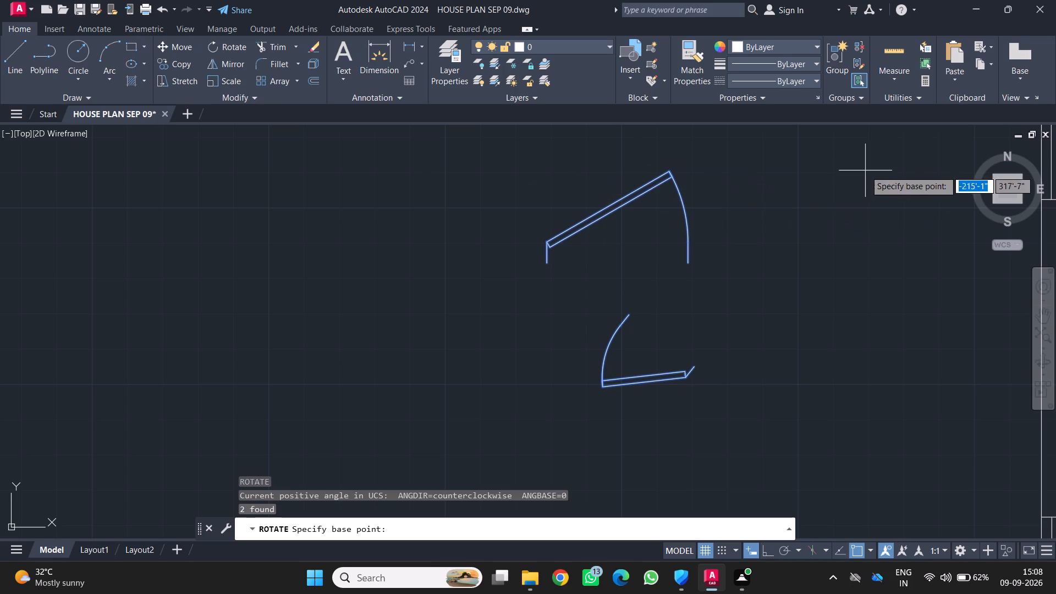
drag(673, 180, 616, 247)
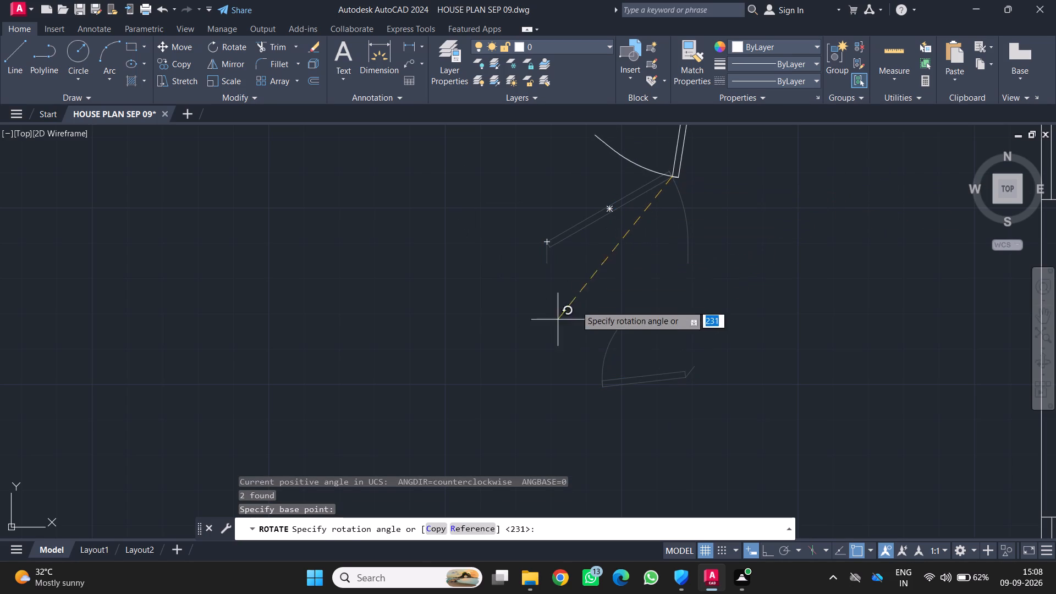
middle_drag(636, 241, 647, 329)
scroll(637, 245, down, 1)
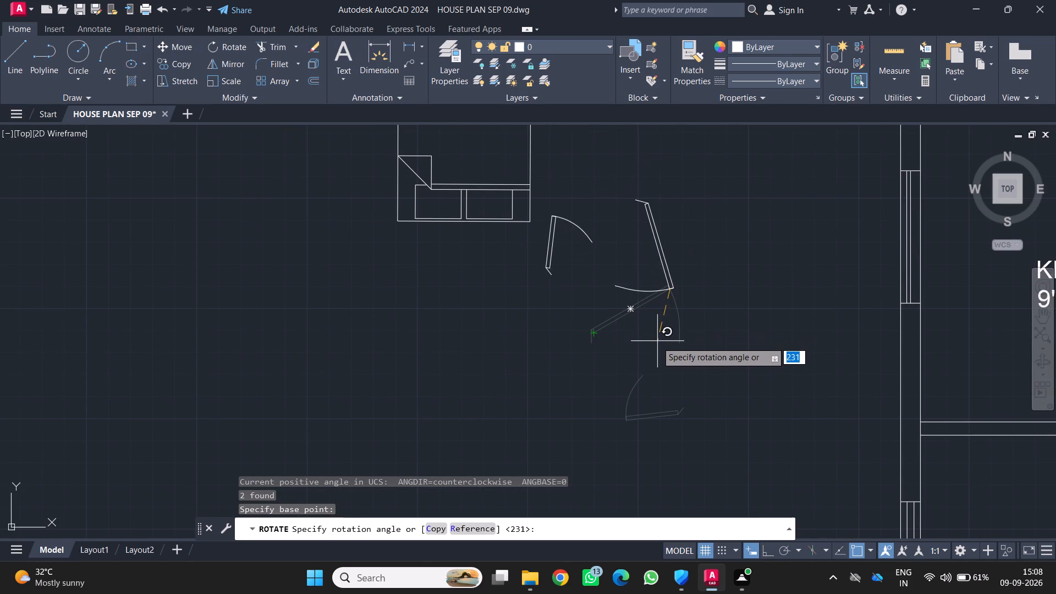
click(639, 358)
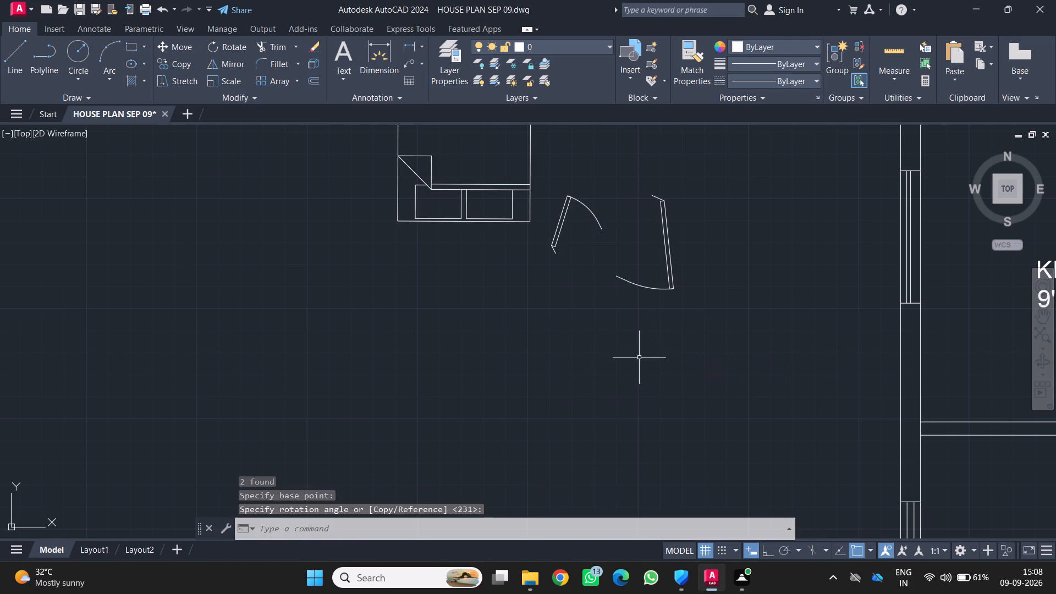
Move the small door block away from the larger one, down to the empty area below the loose bed block.
click(629, 211)
click(538, 241)
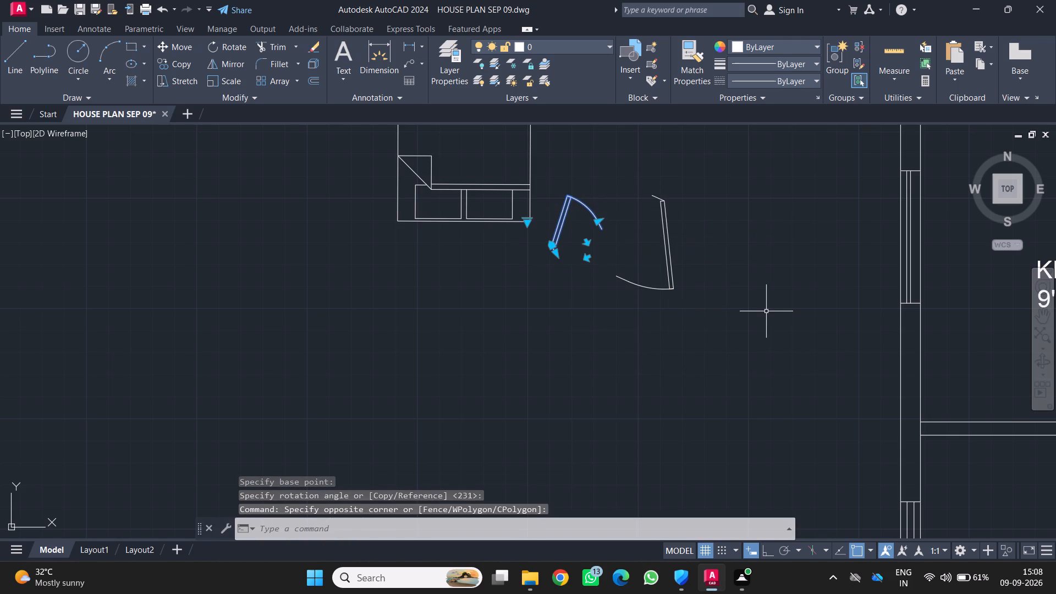
key(m)
key(Return)
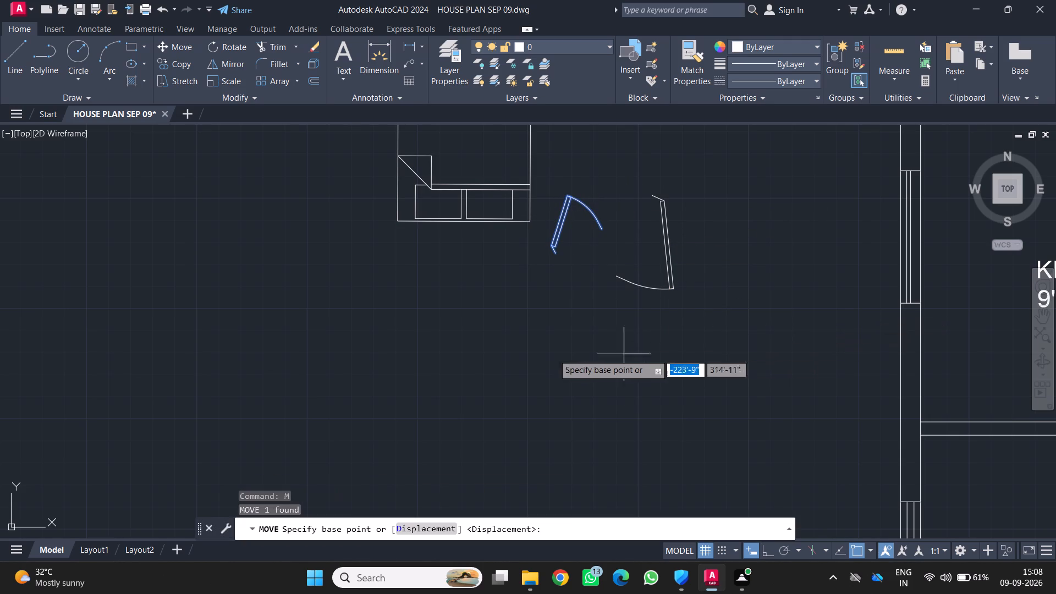
drag(552, 253, 481, 365)
click(457, 474)
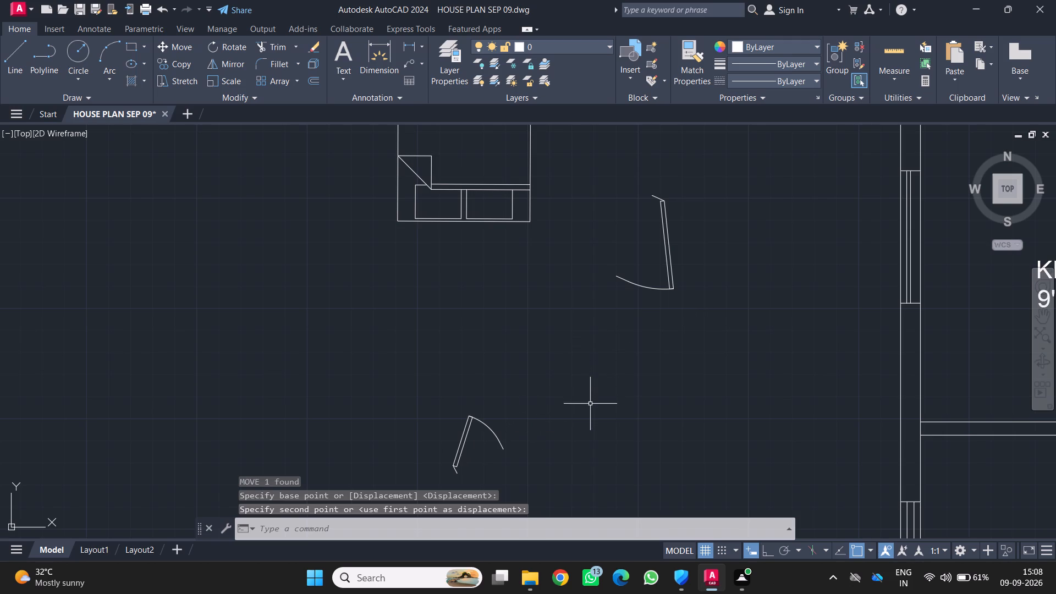
Move the large door block by its hinge point slightly down and closer to the plan's outer wall.
click(669, 290)
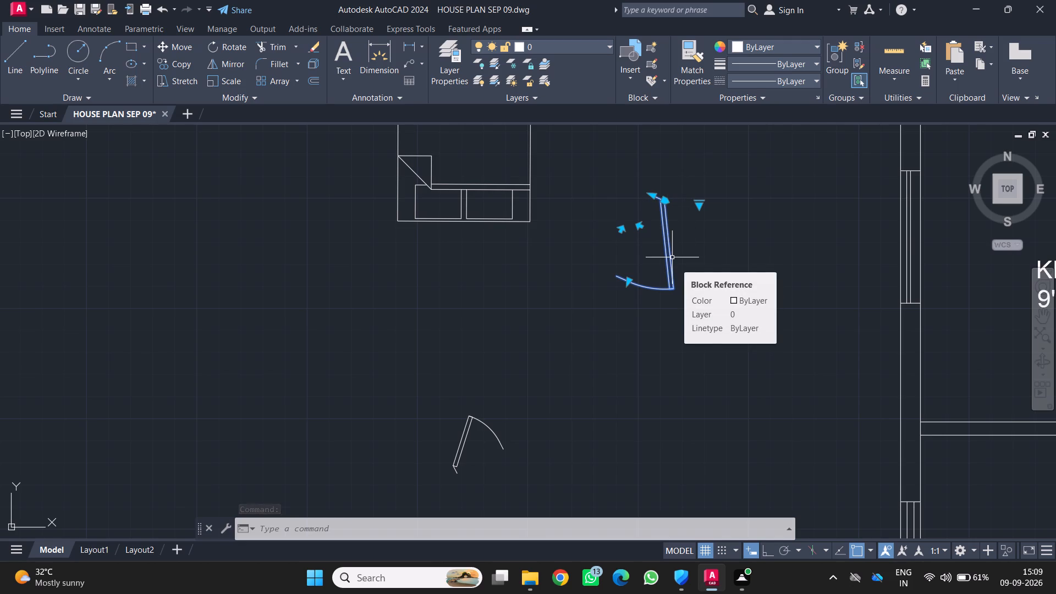
click(662, 200)
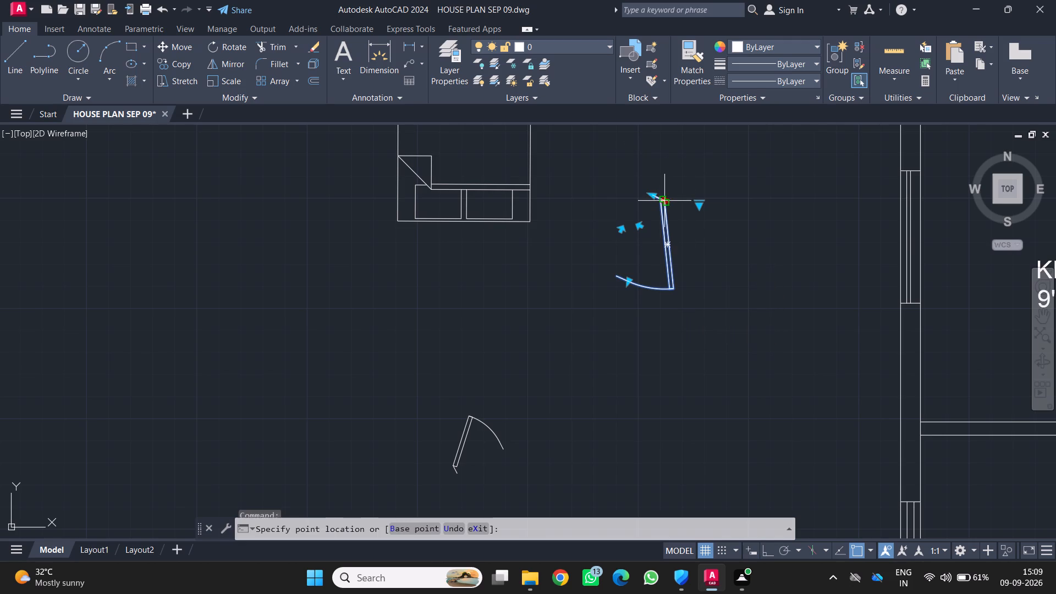
click(713, 302)
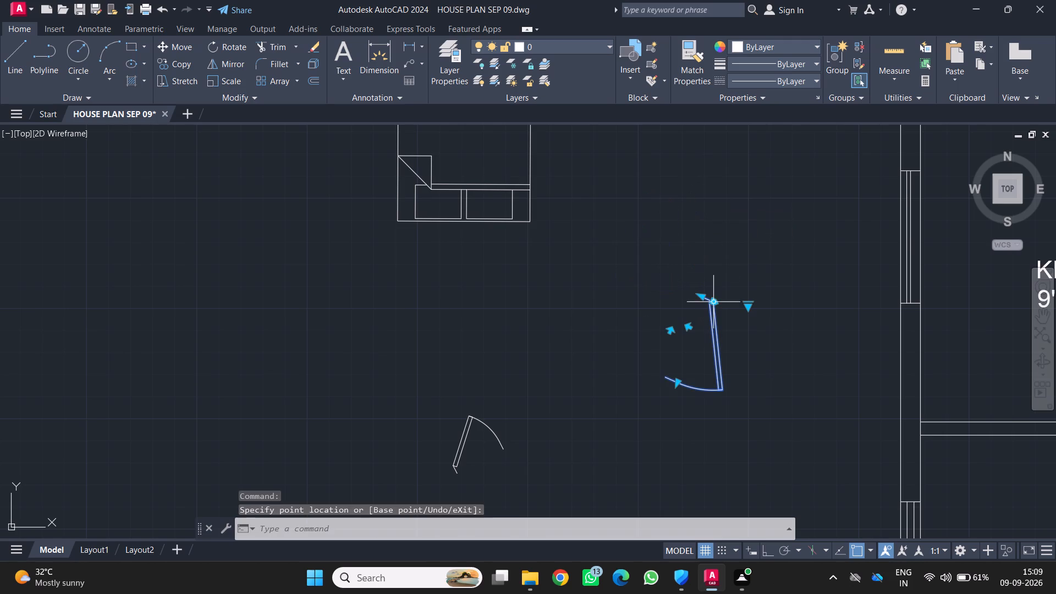
Flip the large door block's swing side so its leaf slopes down to the left from the hinge, with the arc below.
click(706, 294)
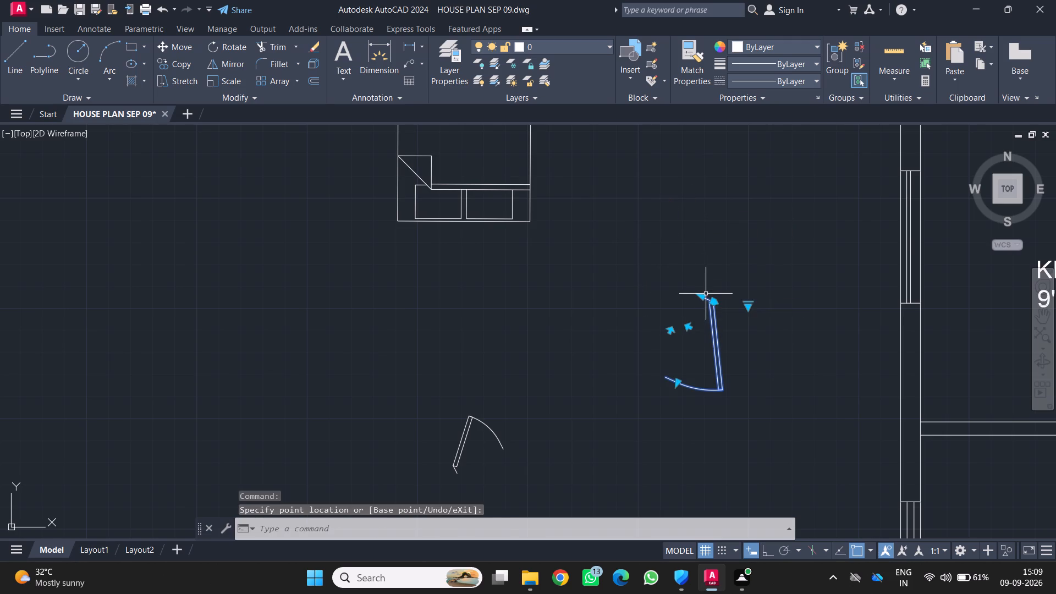
click(700, 297)
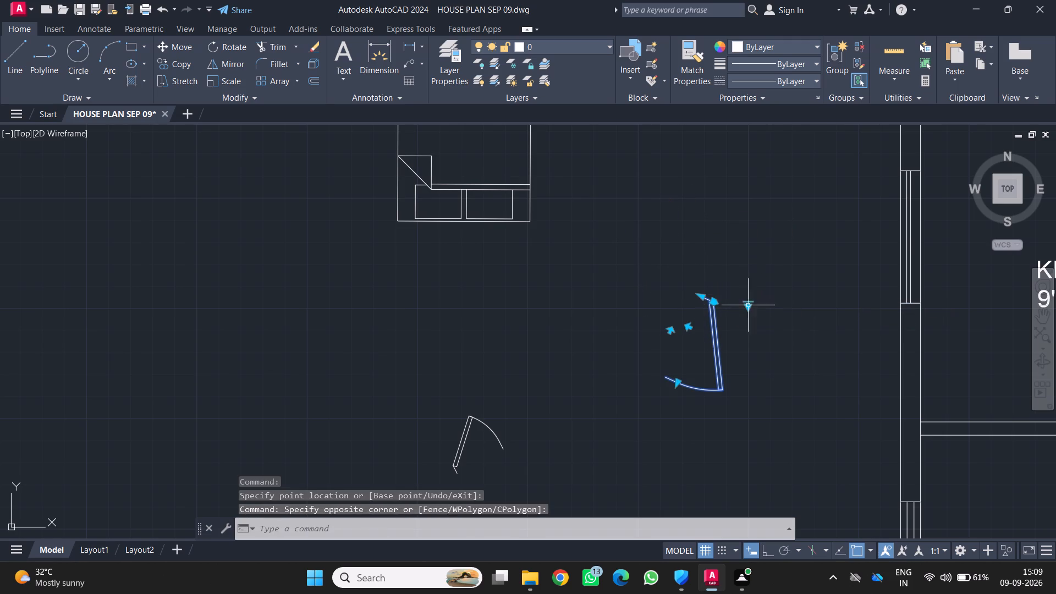
click(686, 324)
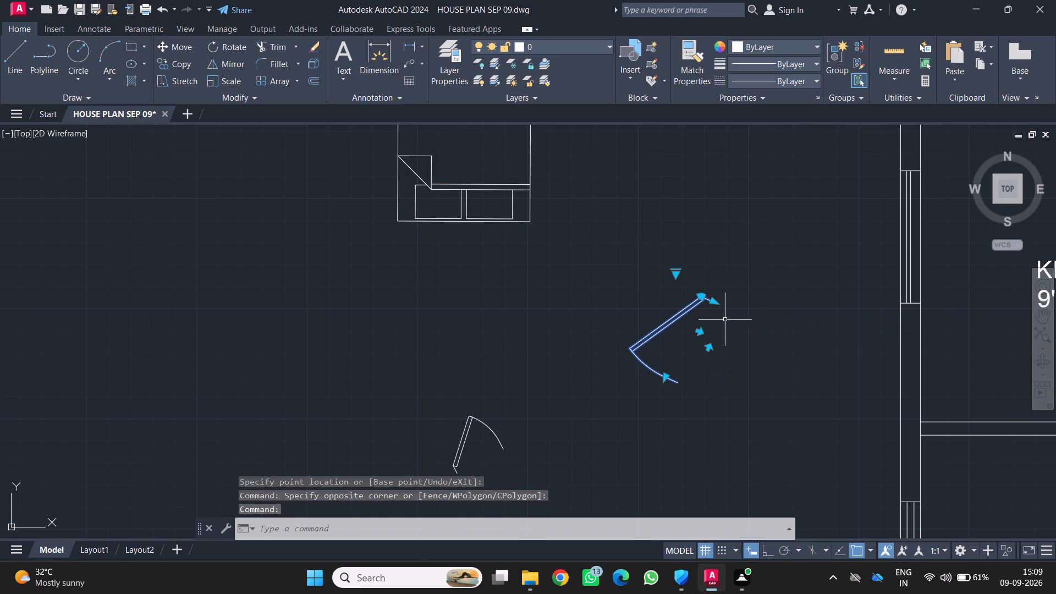
key(Escape)
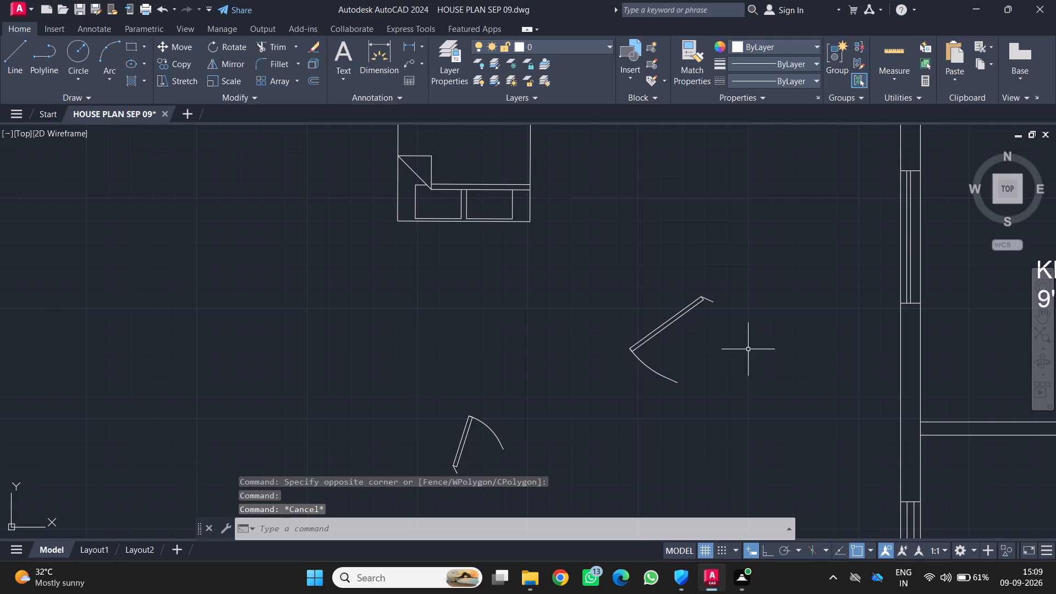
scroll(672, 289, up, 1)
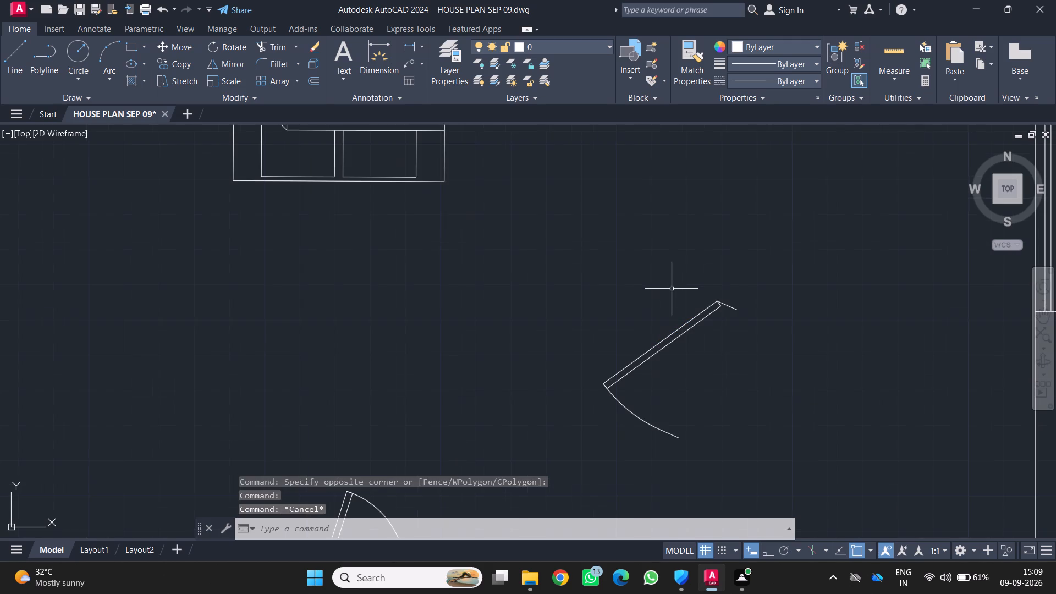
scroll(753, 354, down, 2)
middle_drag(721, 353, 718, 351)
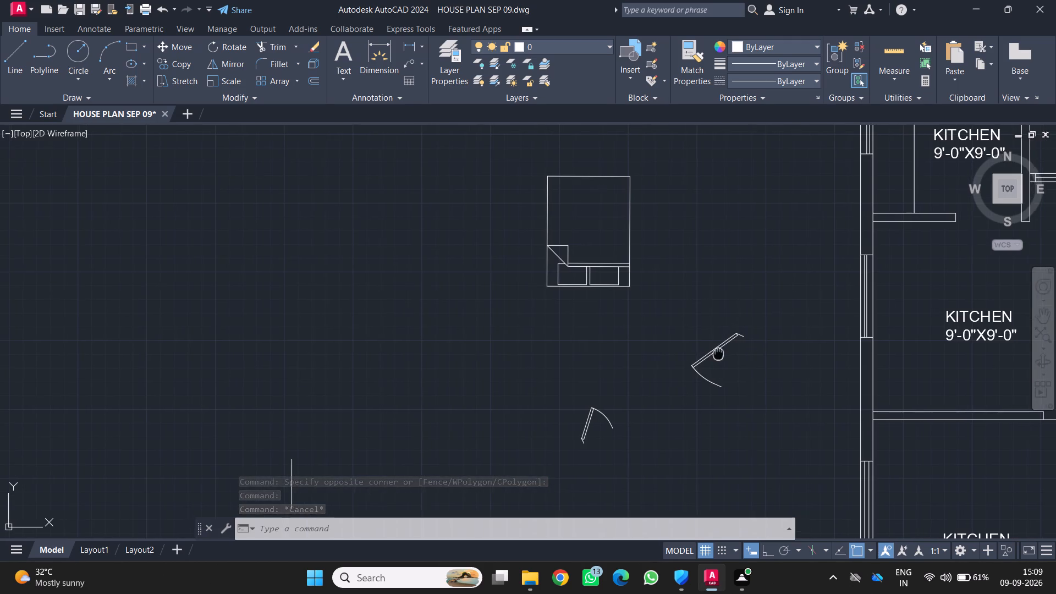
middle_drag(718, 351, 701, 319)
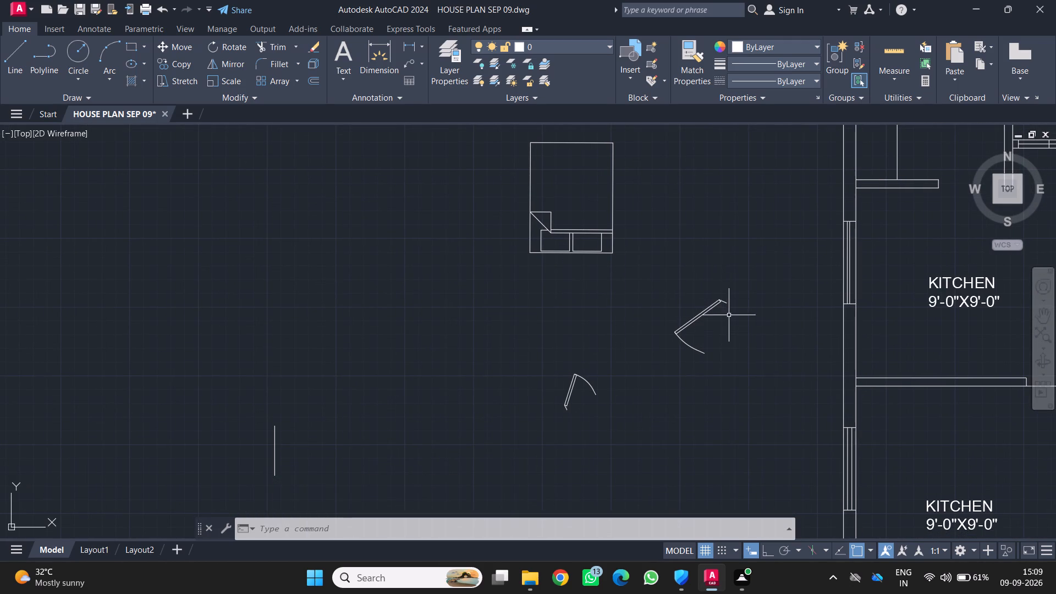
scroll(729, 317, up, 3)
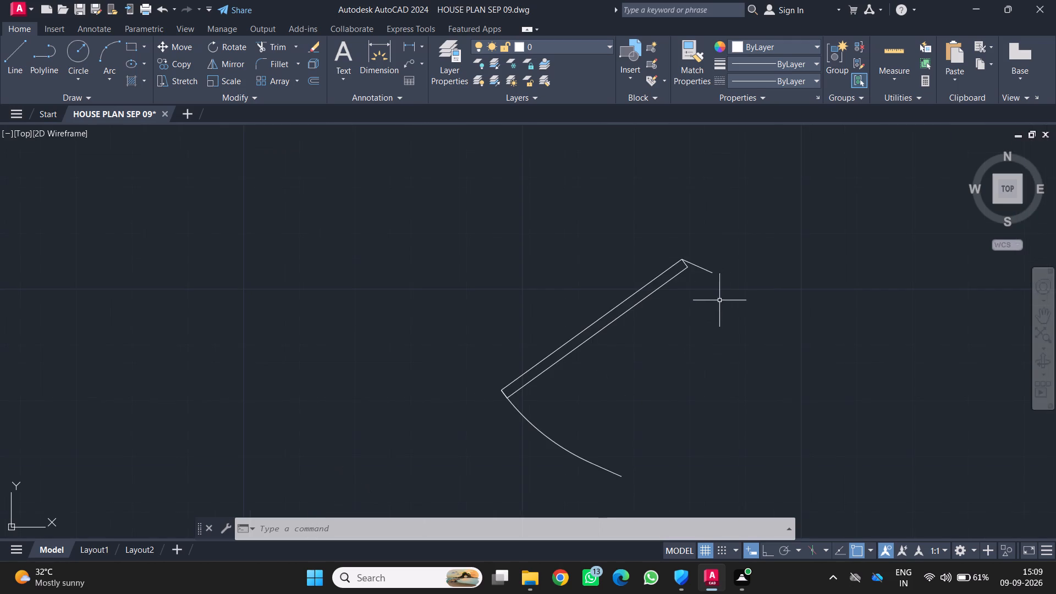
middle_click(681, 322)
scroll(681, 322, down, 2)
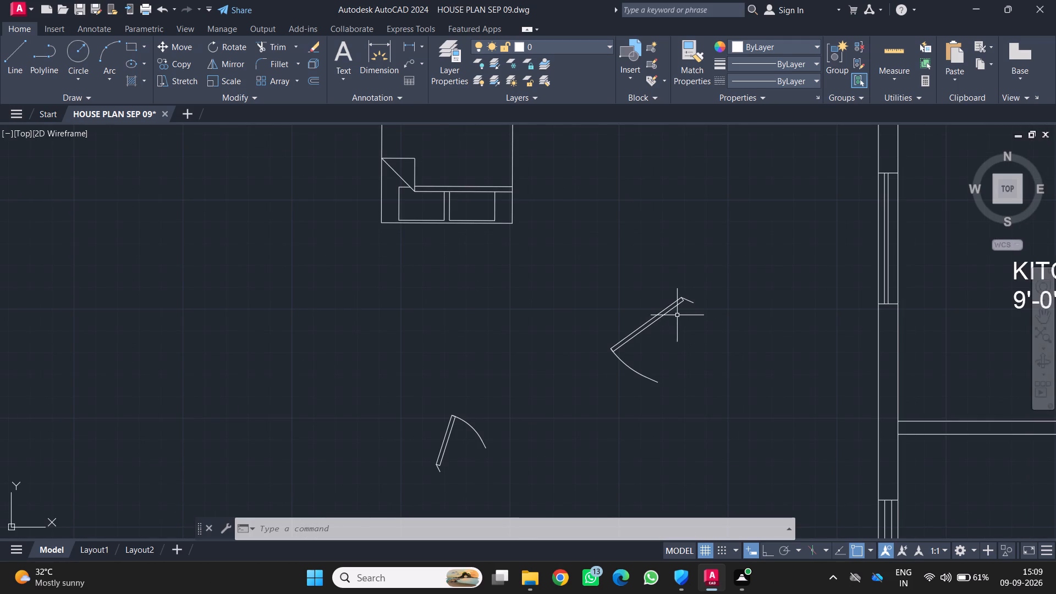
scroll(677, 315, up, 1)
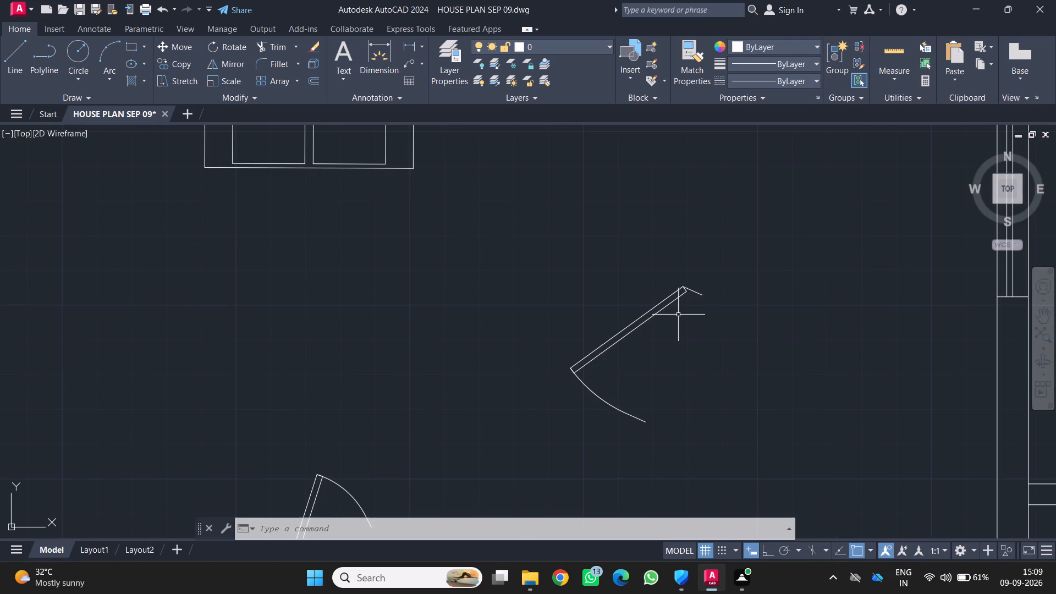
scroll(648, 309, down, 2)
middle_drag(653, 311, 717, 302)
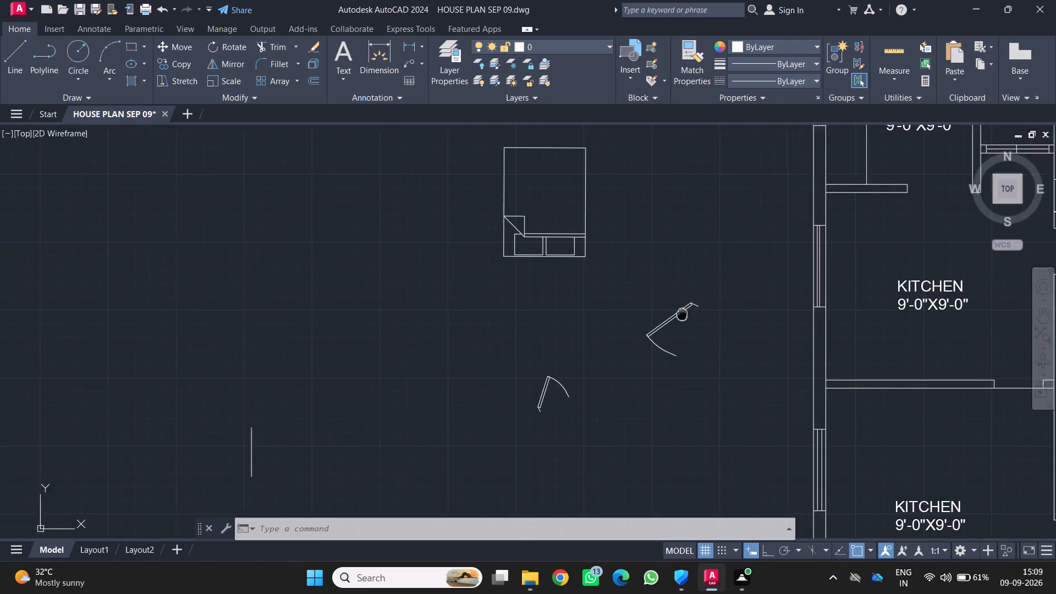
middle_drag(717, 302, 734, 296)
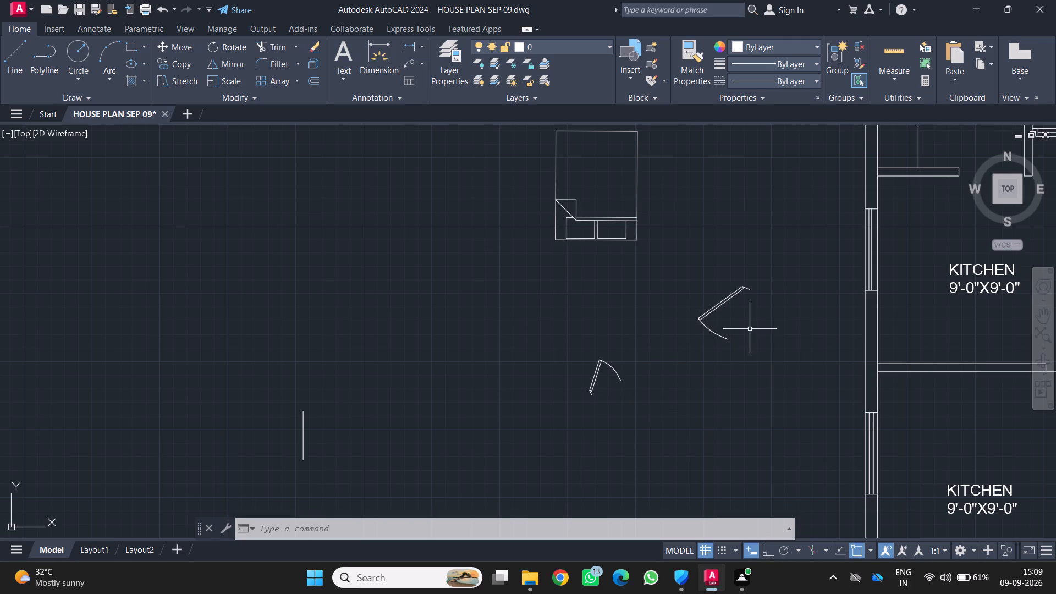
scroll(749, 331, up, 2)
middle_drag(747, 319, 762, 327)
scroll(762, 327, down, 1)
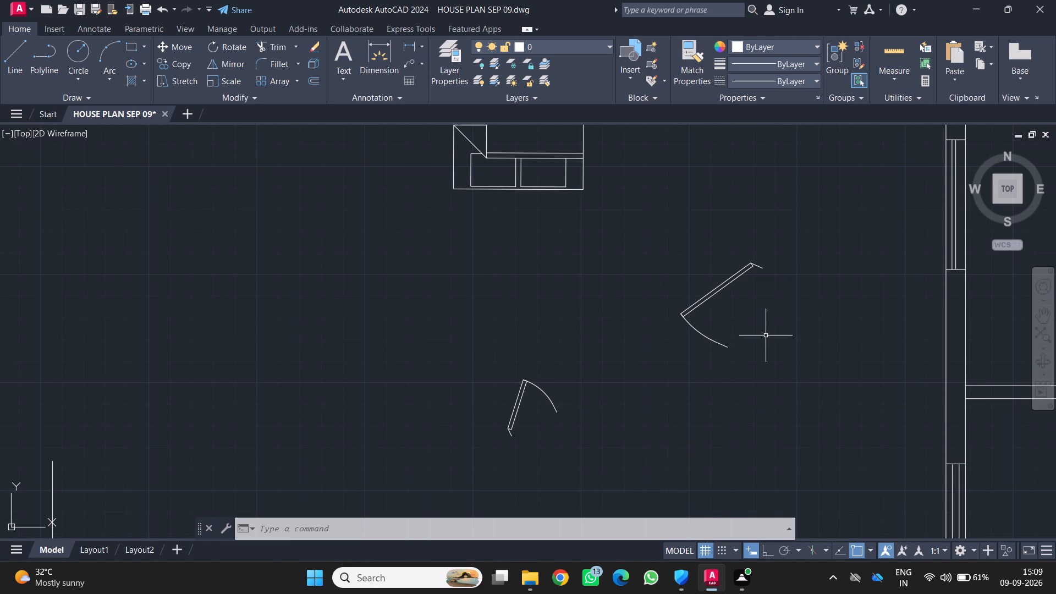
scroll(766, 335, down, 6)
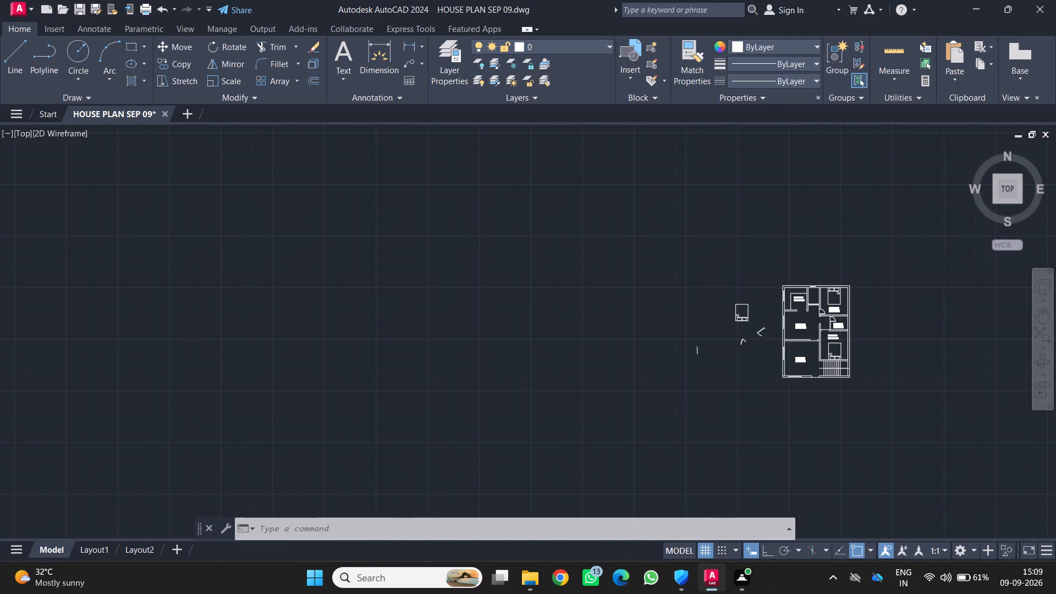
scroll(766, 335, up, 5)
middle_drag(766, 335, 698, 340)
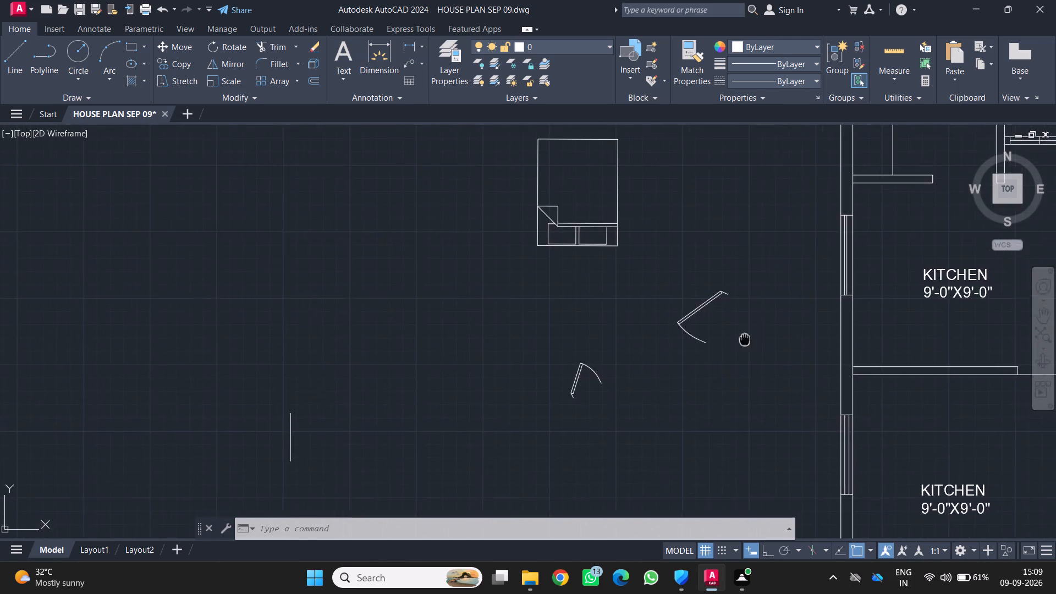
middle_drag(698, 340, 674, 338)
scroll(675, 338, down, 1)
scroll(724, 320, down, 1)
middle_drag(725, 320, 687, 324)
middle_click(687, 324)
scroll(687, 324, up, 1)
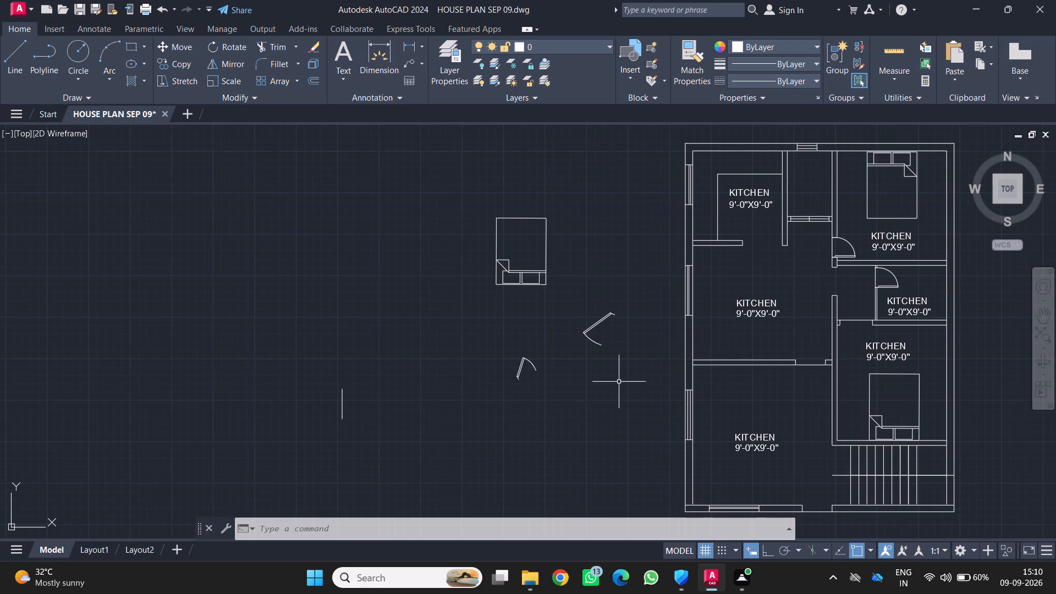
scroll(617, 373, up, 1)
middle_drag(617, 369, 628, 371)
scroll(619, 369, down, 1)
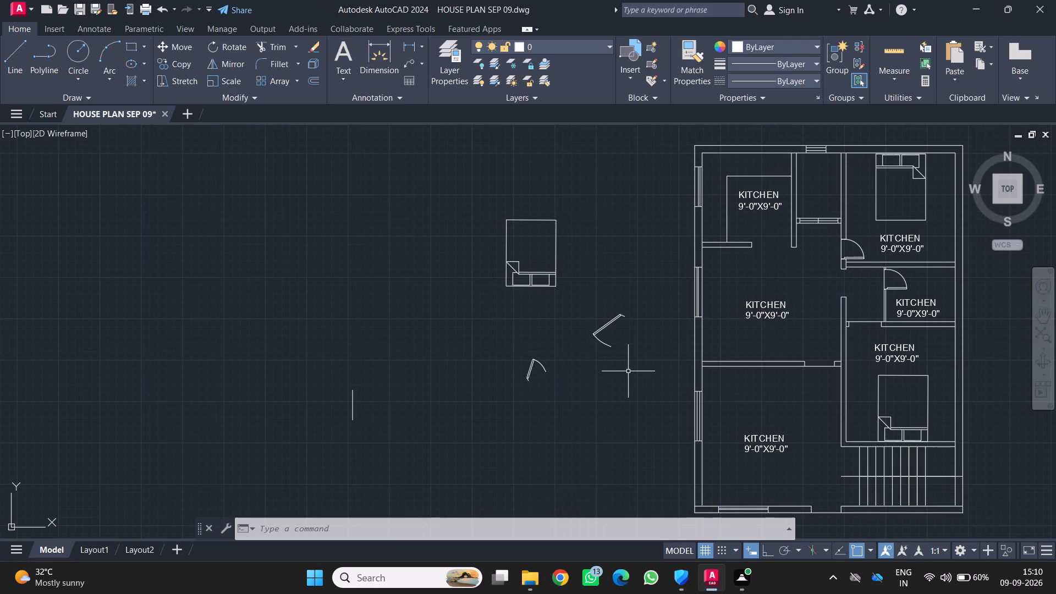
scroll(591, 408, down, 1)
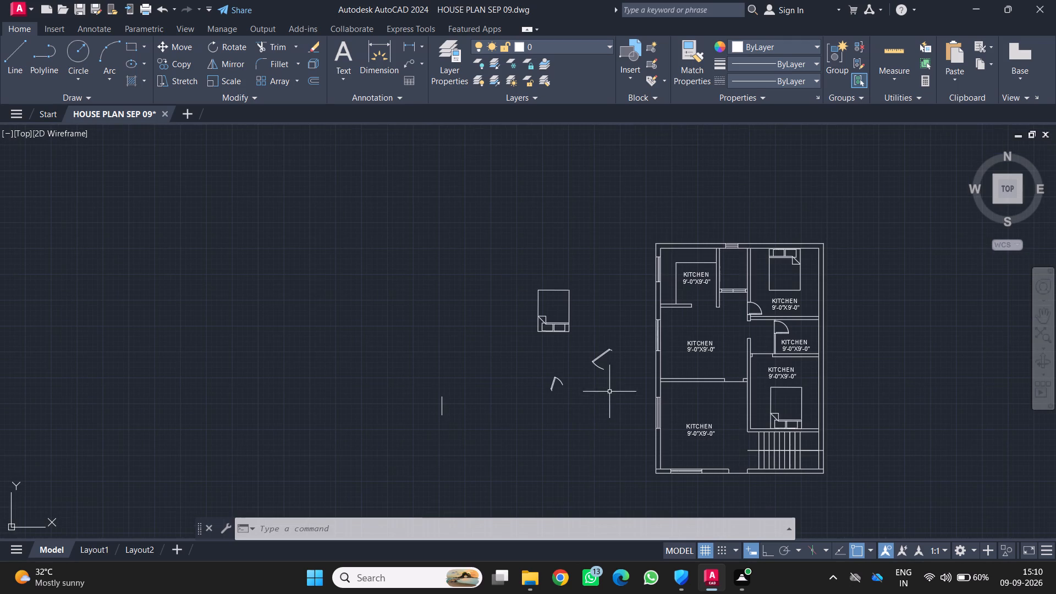
Set the opening angle of the large door block outside the plan to Closed.
scroll(612, 387, up, 1)
click(616, 381)
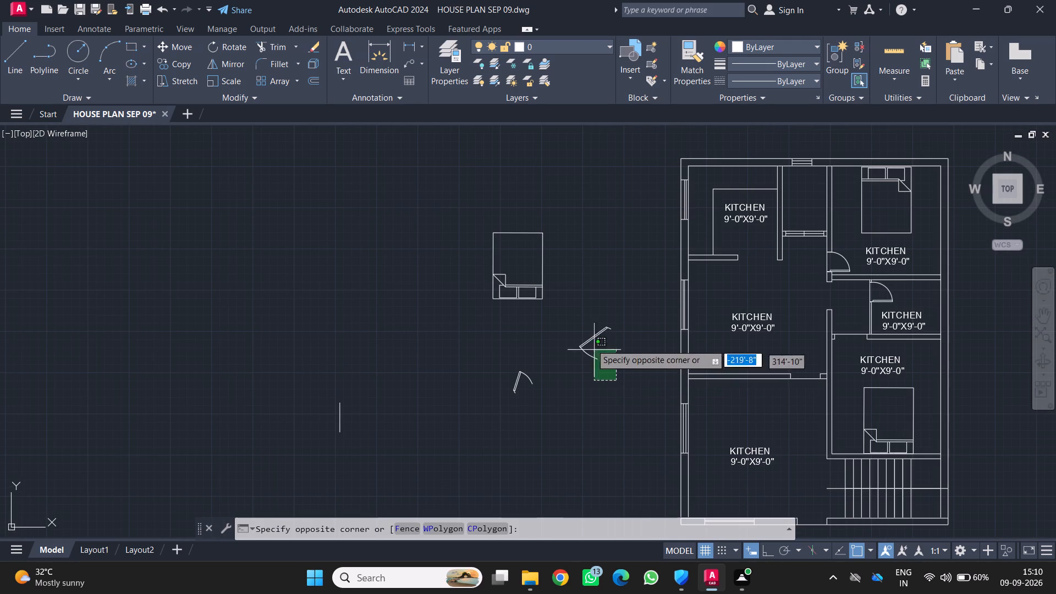
click(570, 316)
scroll(610, 333, up, 1)
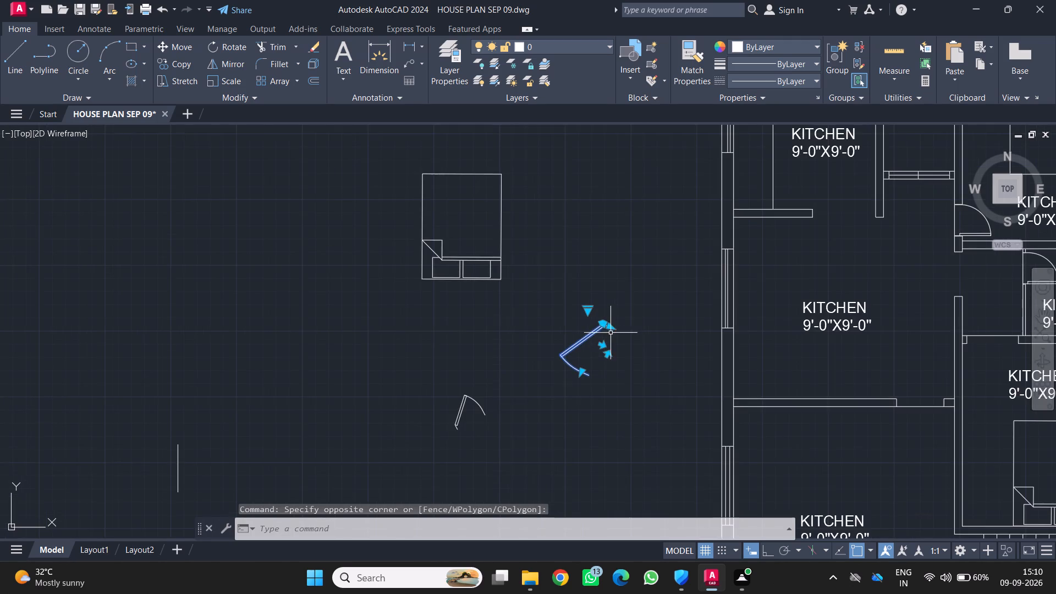
scroll(596, 340, down, 3)
scroll(593, 344, up, 3)
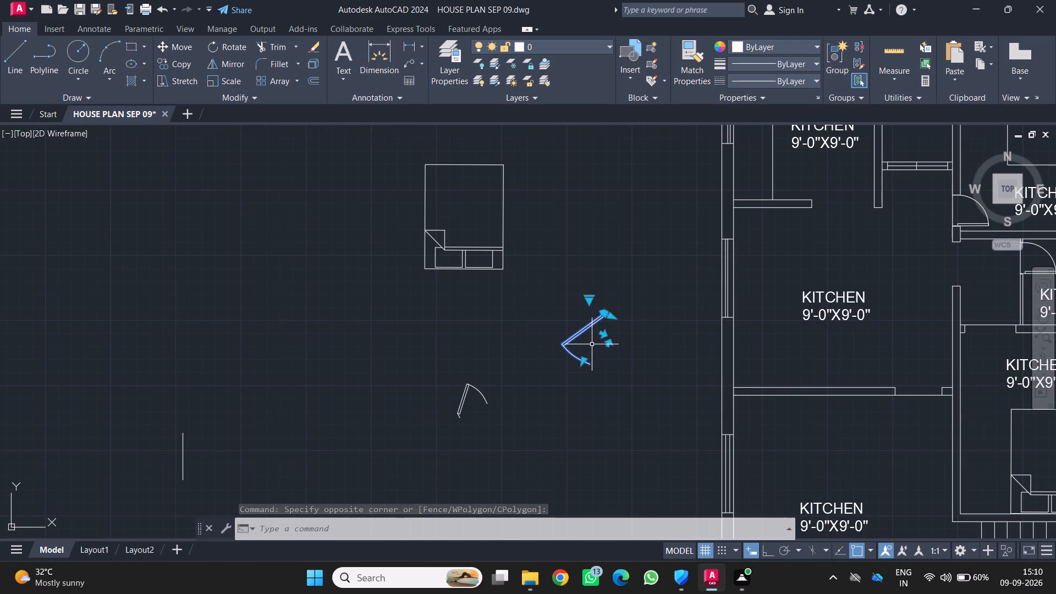
click(590, 297)
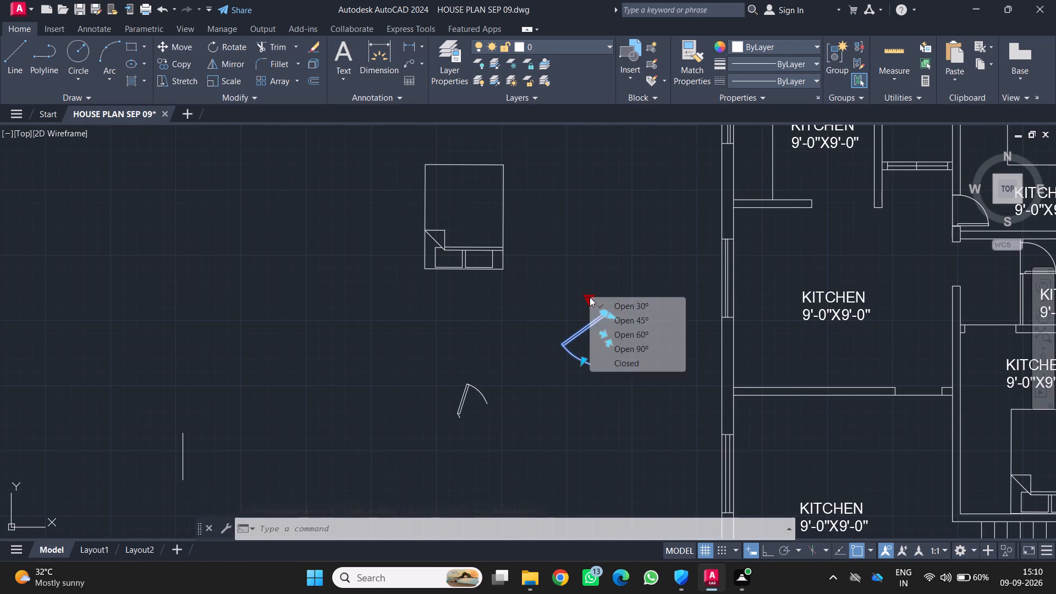
click(613, 300)
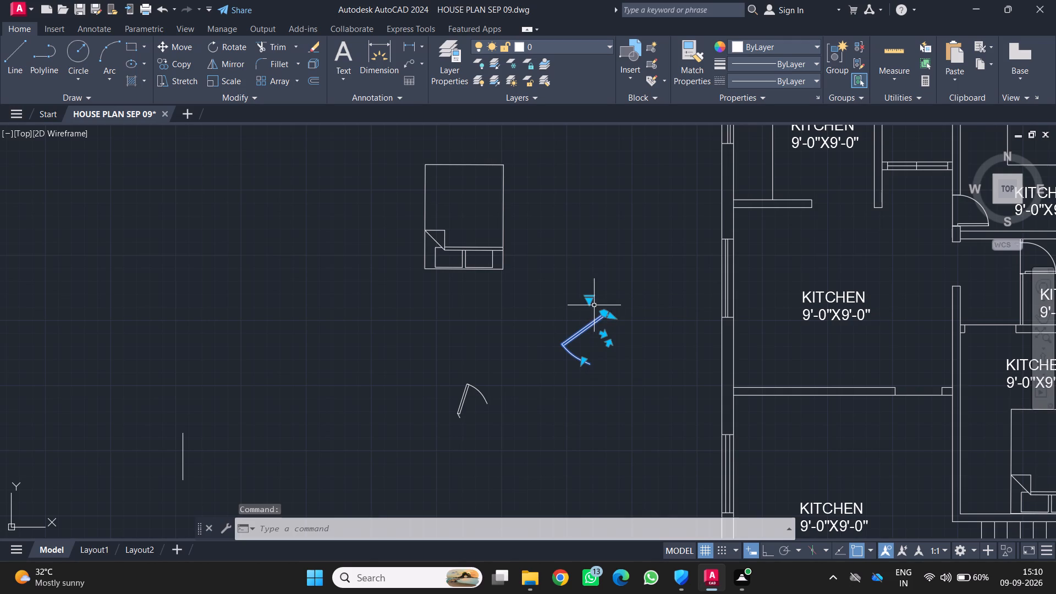
click(588, 294)
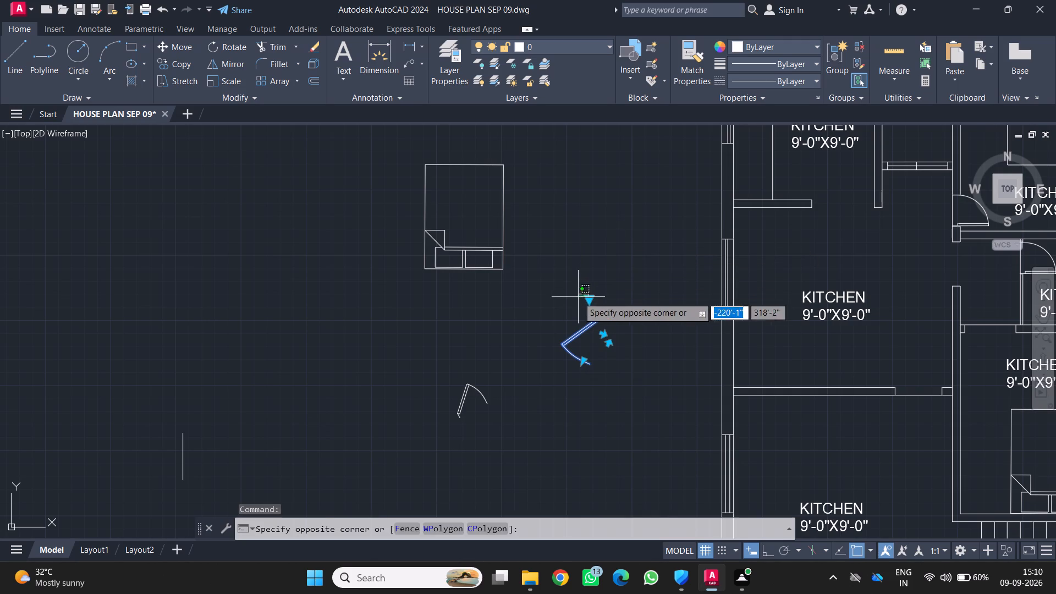
click(578, 297)
click(586, 300)
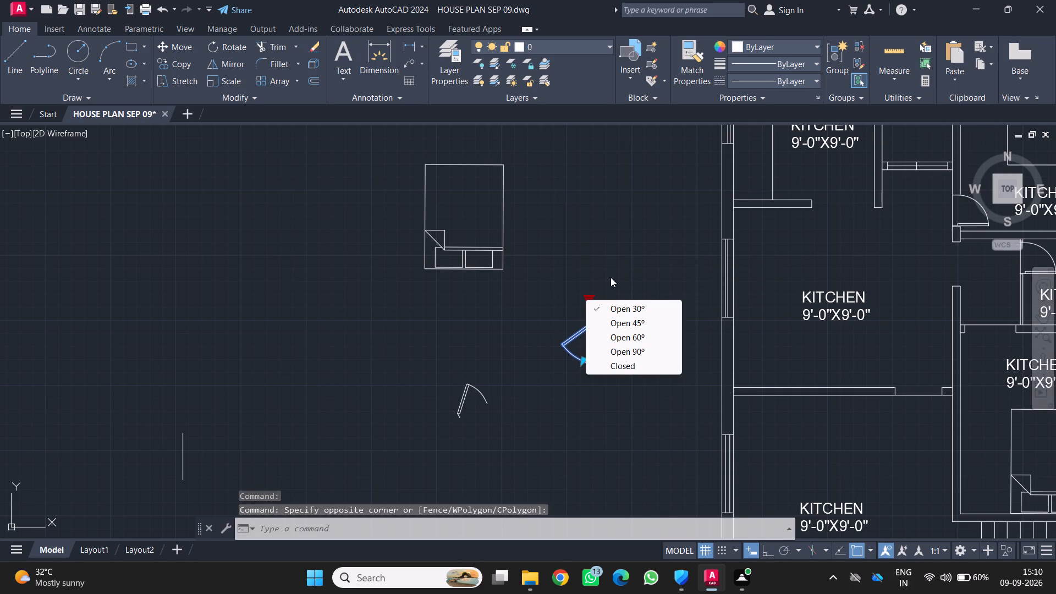
click(599, 363)
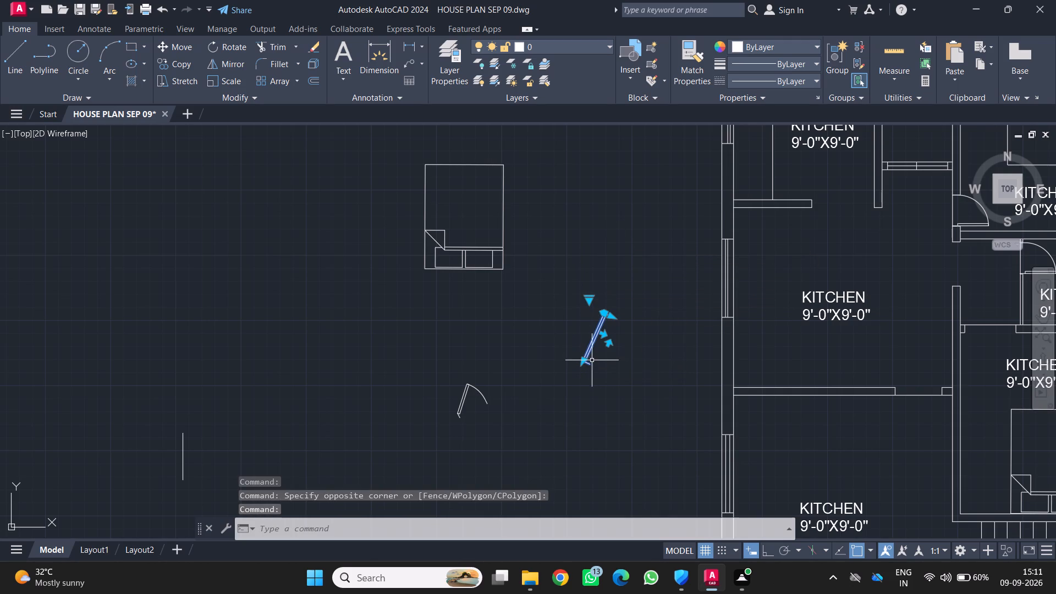
scroll(585, 365, up, 2)
scroll(585, 365, down, 4)
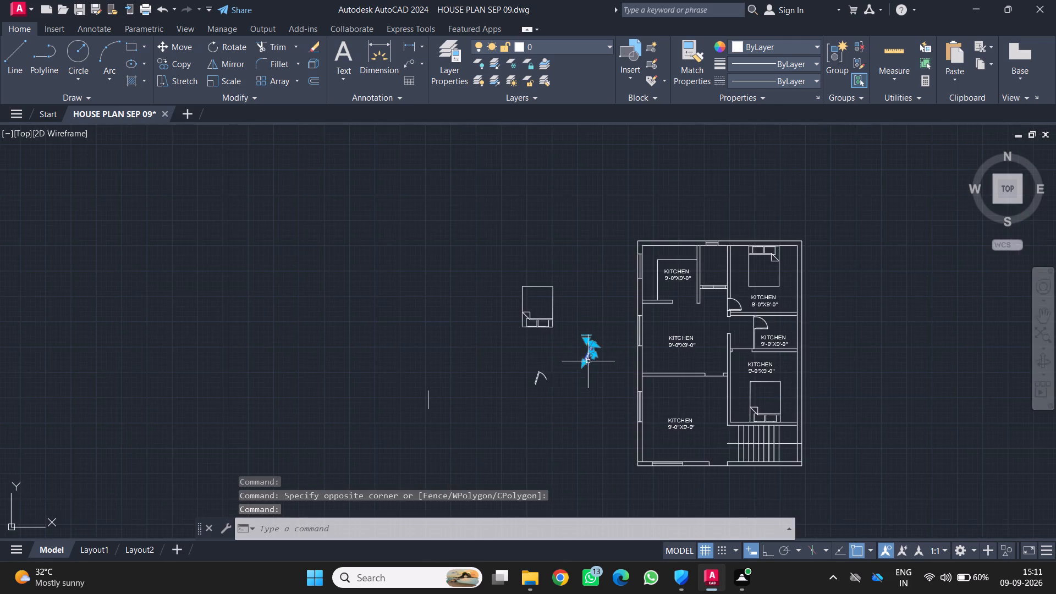
scroll(595, 355, up, 5)
scroll(575, 363, down, 4)
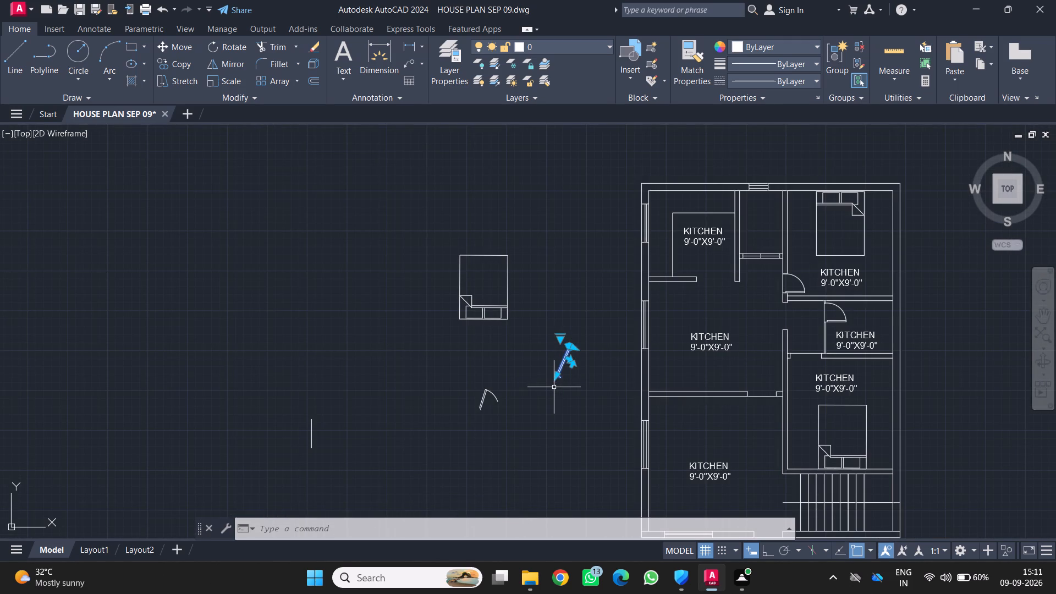
key(Escape)
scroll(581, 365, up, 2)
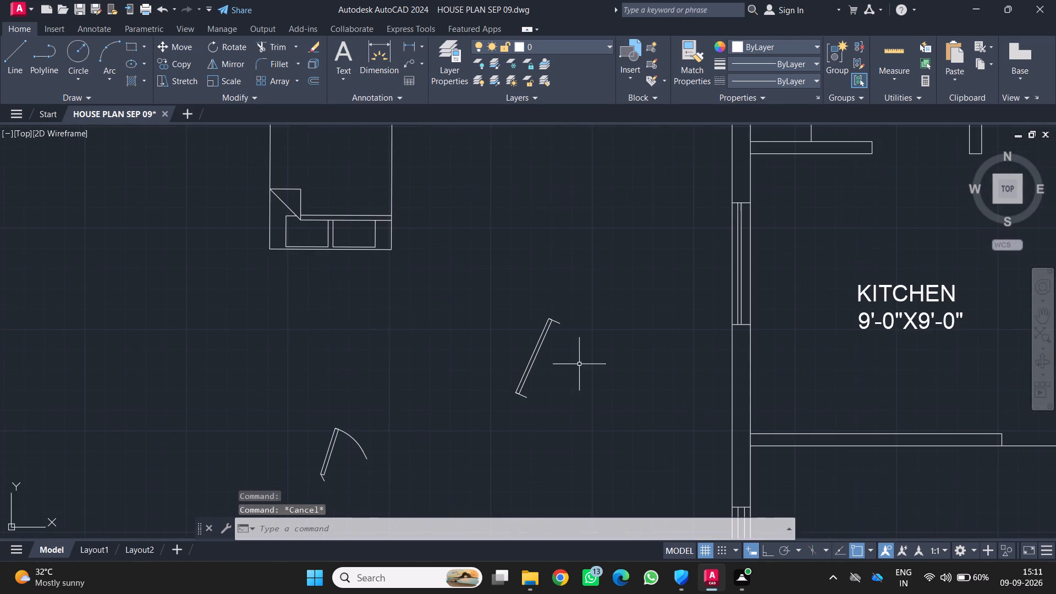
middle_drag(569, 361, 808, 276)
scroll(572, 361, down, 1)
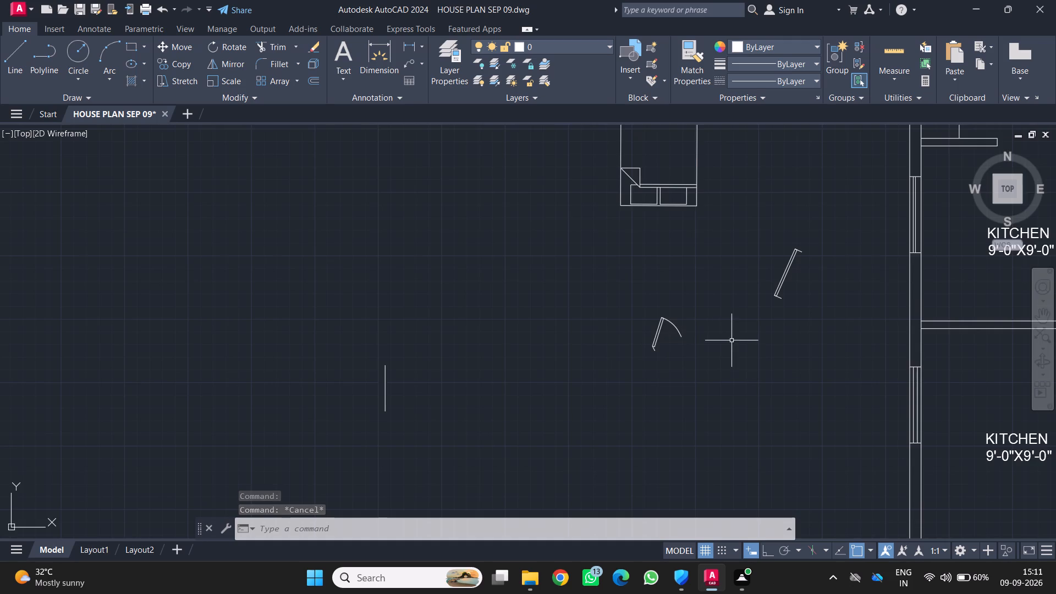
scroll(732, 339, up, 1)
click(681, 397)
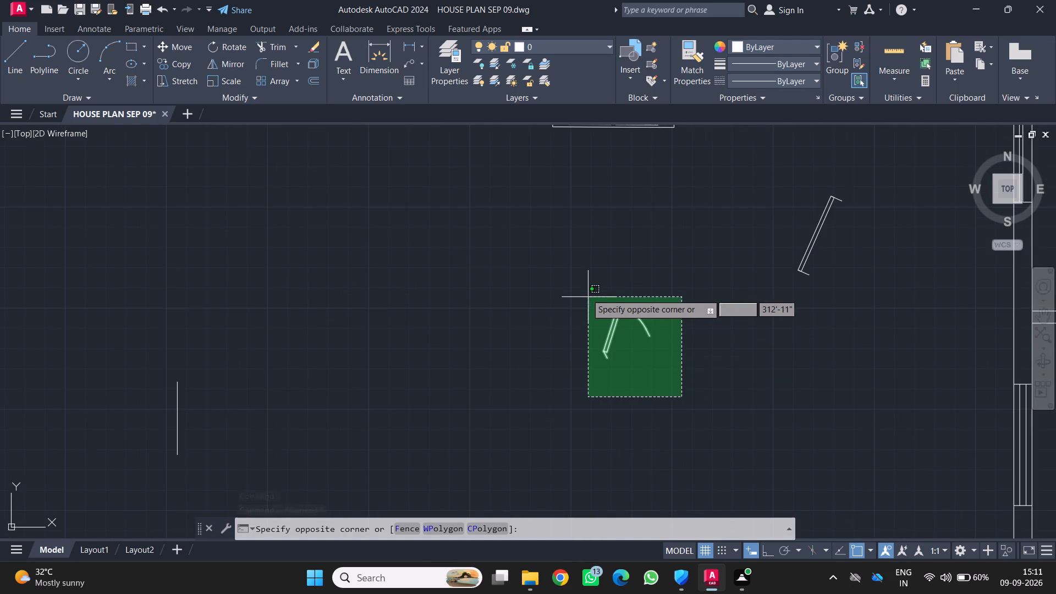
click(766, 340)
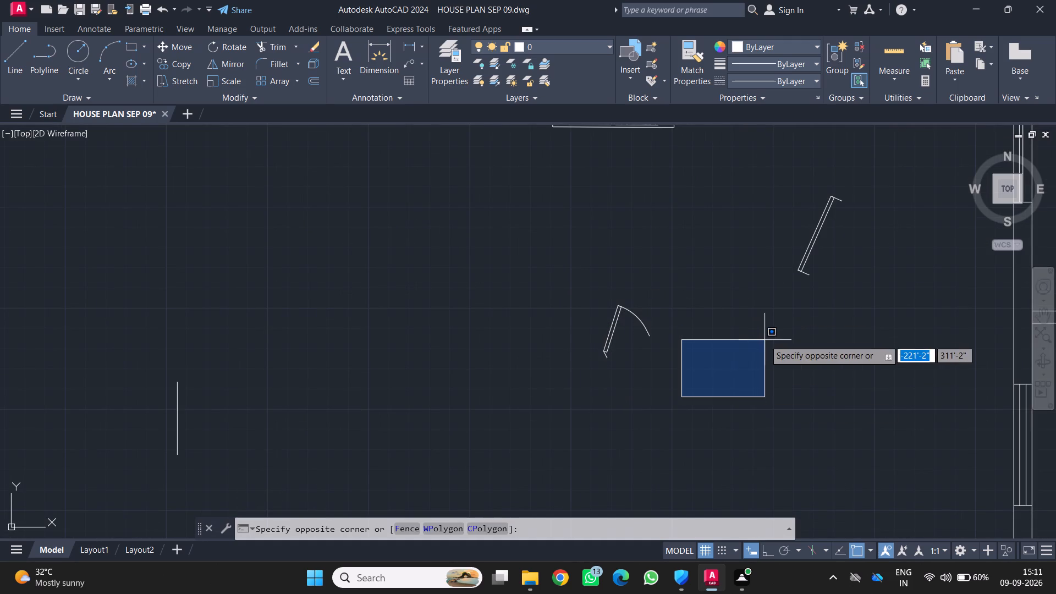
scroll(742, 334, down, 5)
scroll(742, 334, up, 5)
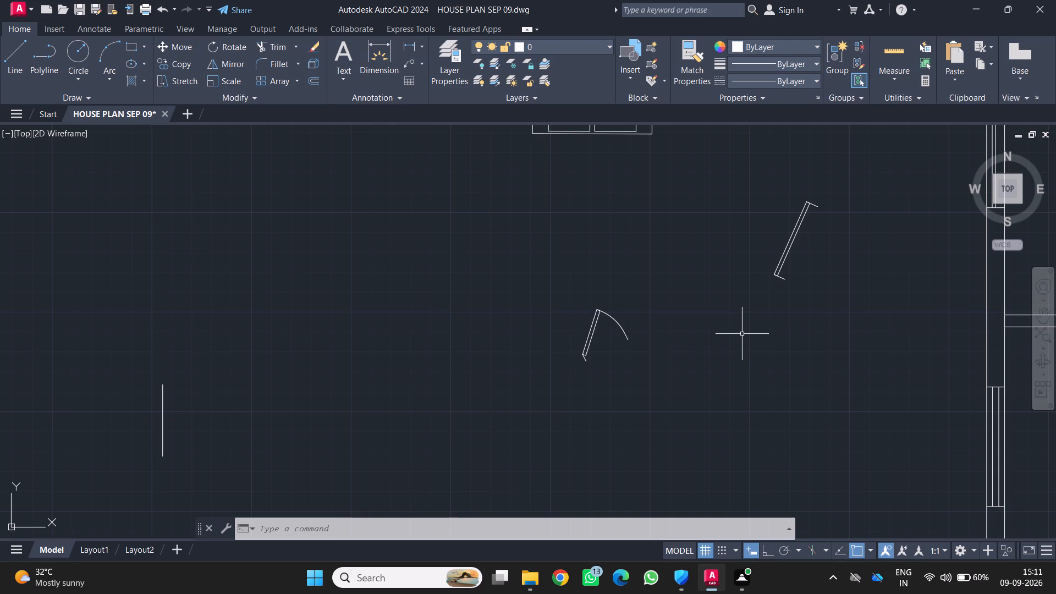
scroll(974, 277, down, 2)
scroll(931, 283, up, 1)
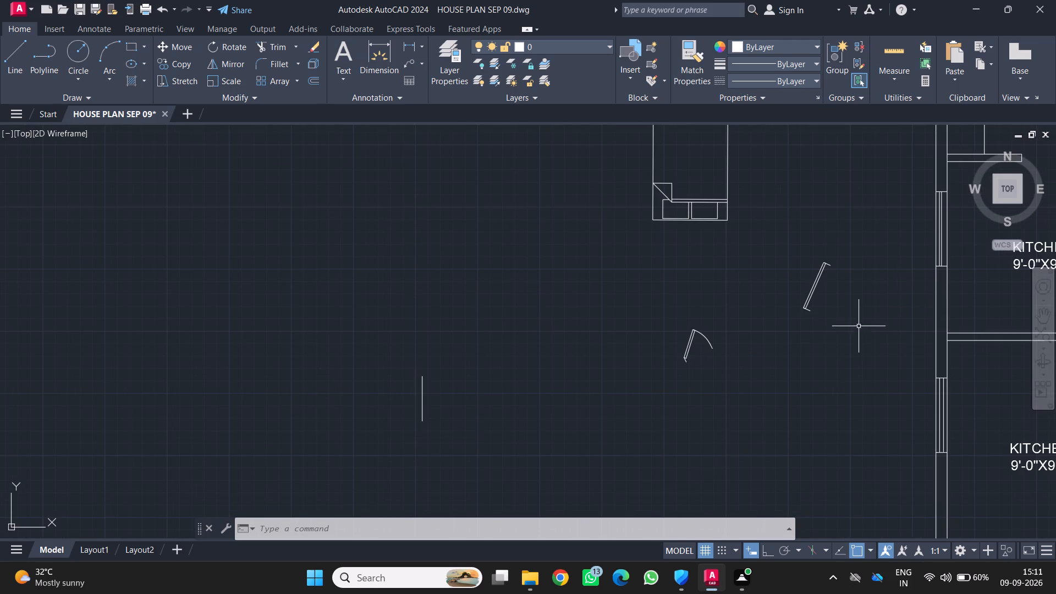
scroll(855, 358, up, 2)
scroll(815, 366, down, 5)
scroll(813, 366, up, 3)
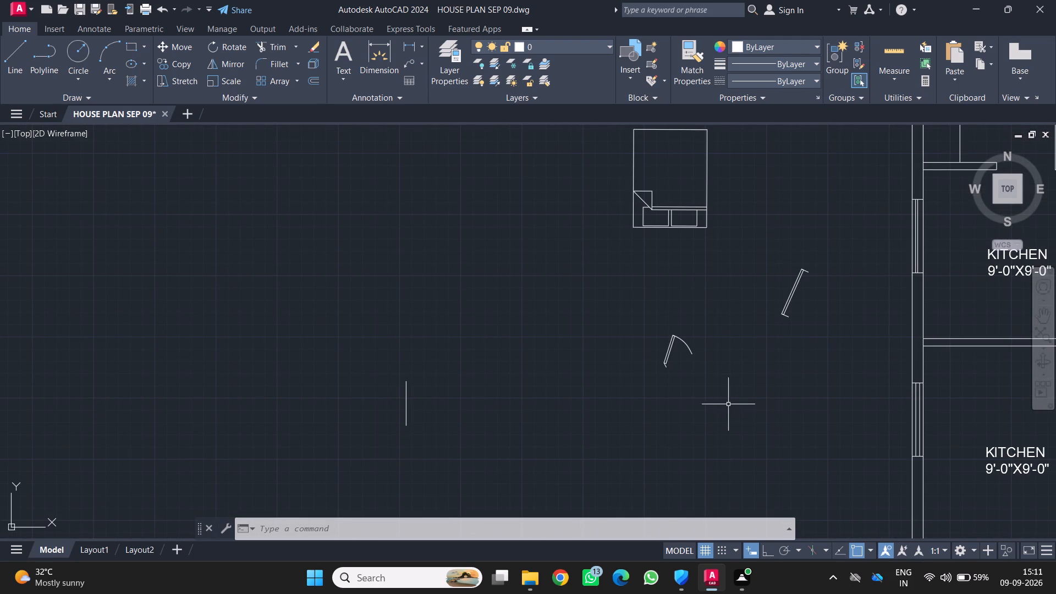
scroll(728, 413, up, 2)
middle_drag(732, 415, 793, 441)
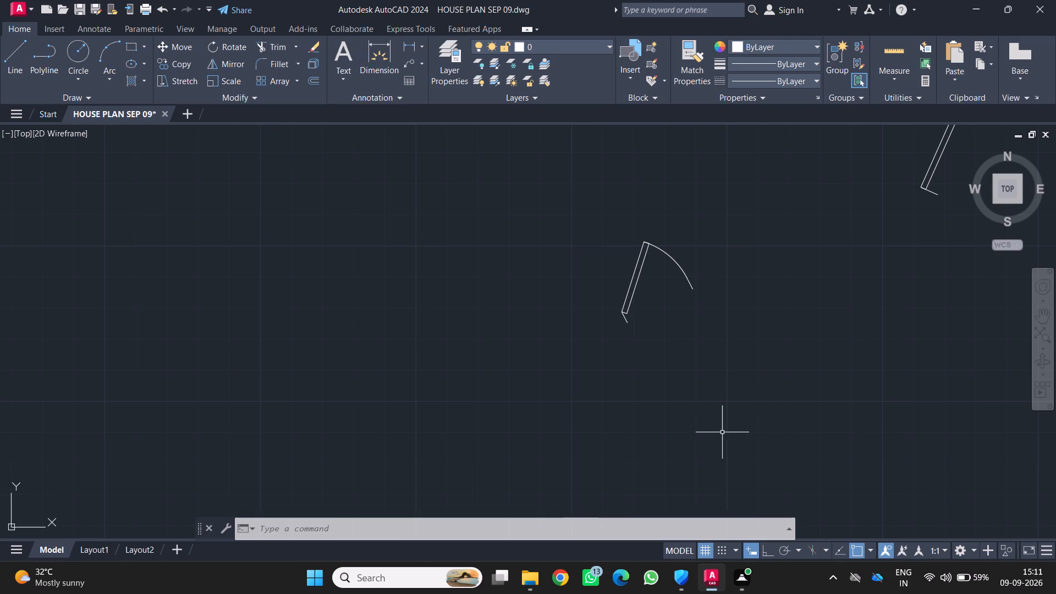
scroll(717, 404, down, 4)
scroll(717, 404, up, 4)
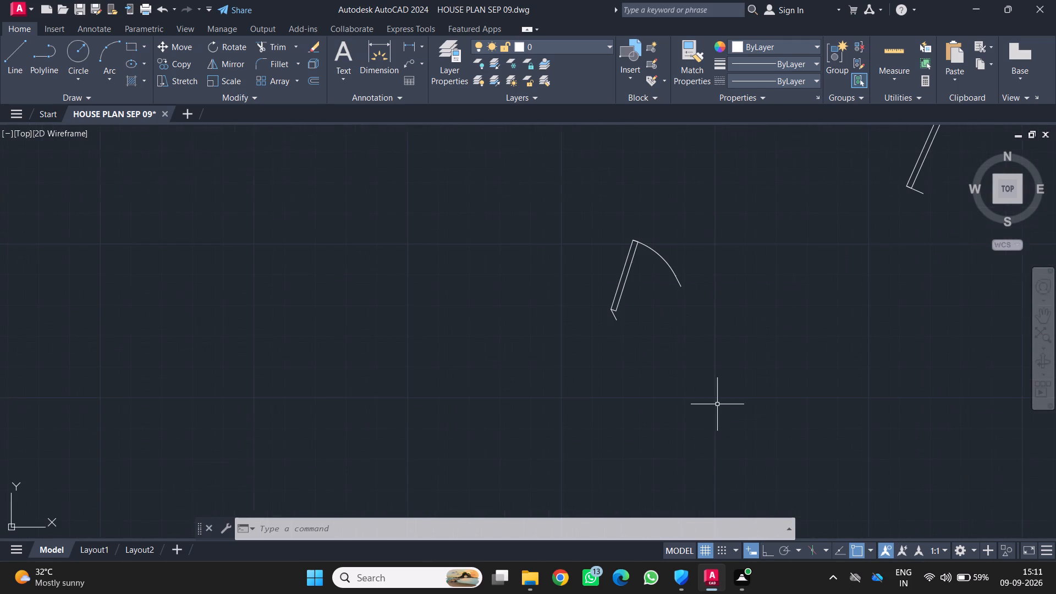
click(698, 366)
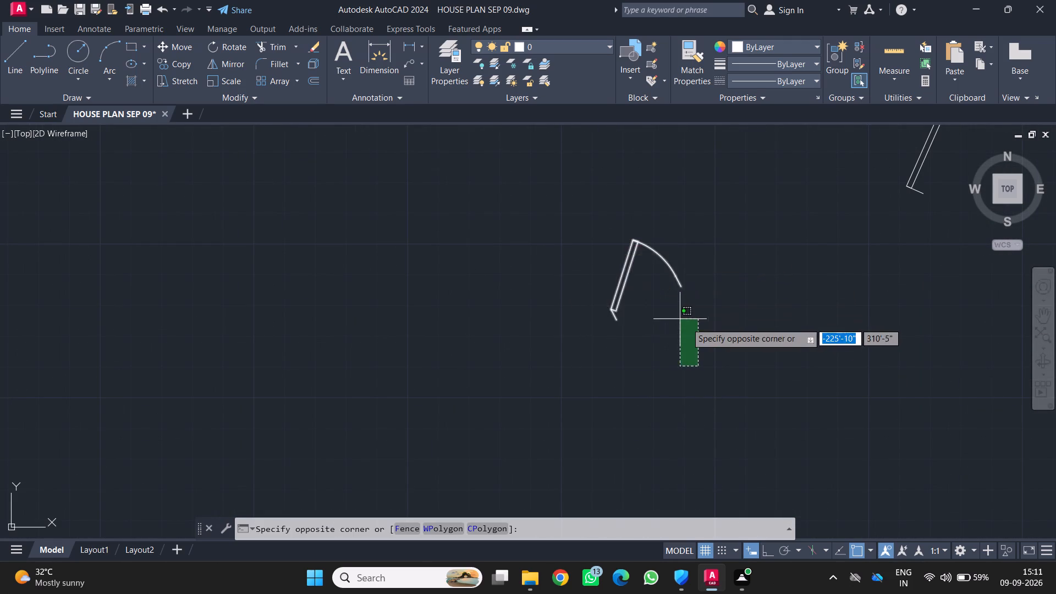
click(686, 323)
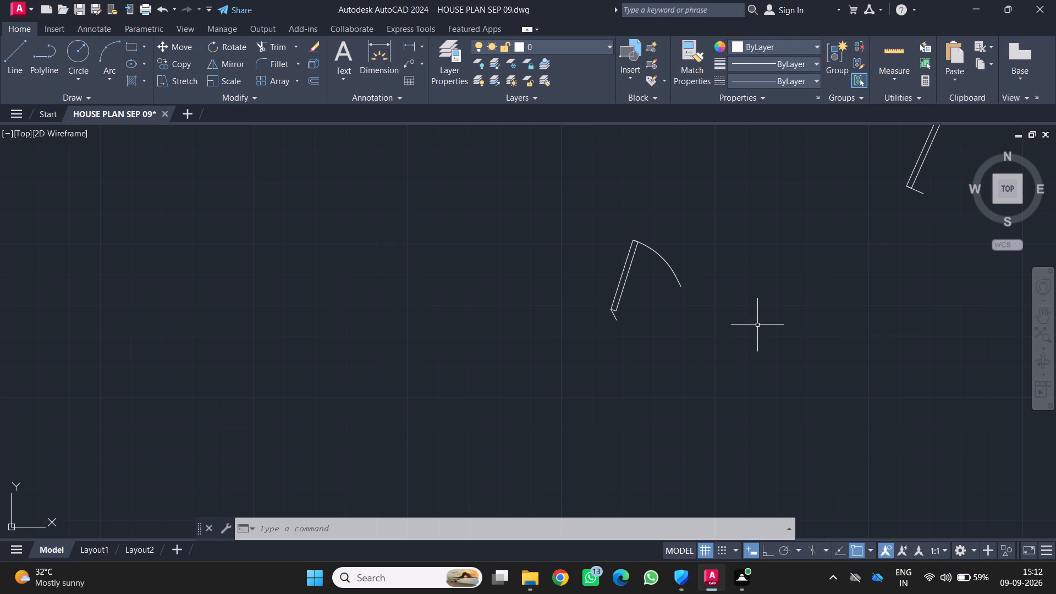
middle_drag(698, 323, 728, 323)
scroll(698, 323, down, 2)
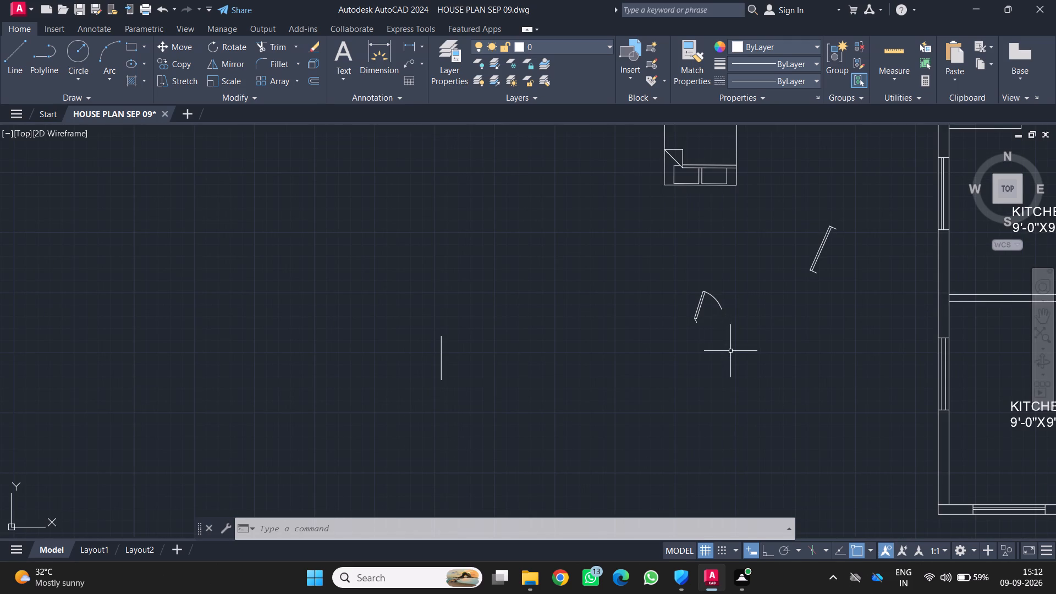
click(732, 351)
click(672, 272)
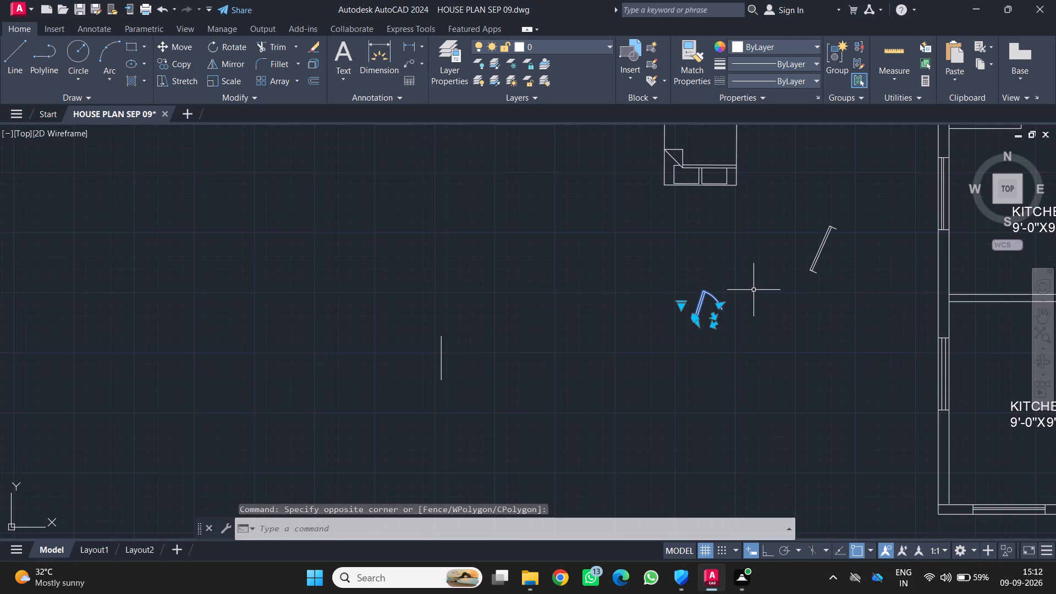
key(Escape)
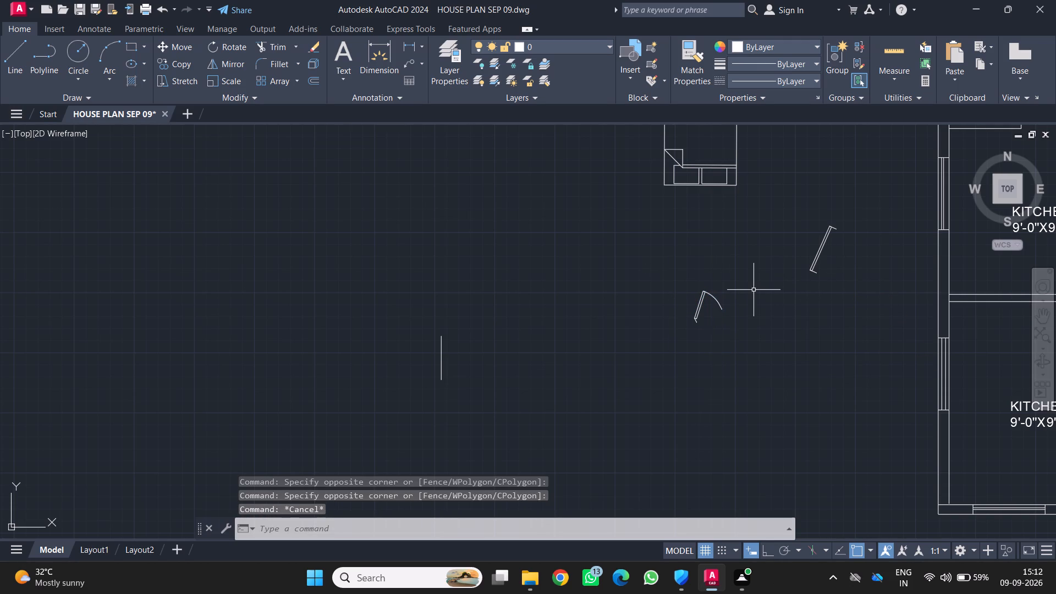
Select the small door block in the empty area below the loose bed block.
scroll(735, 343, up, 1)
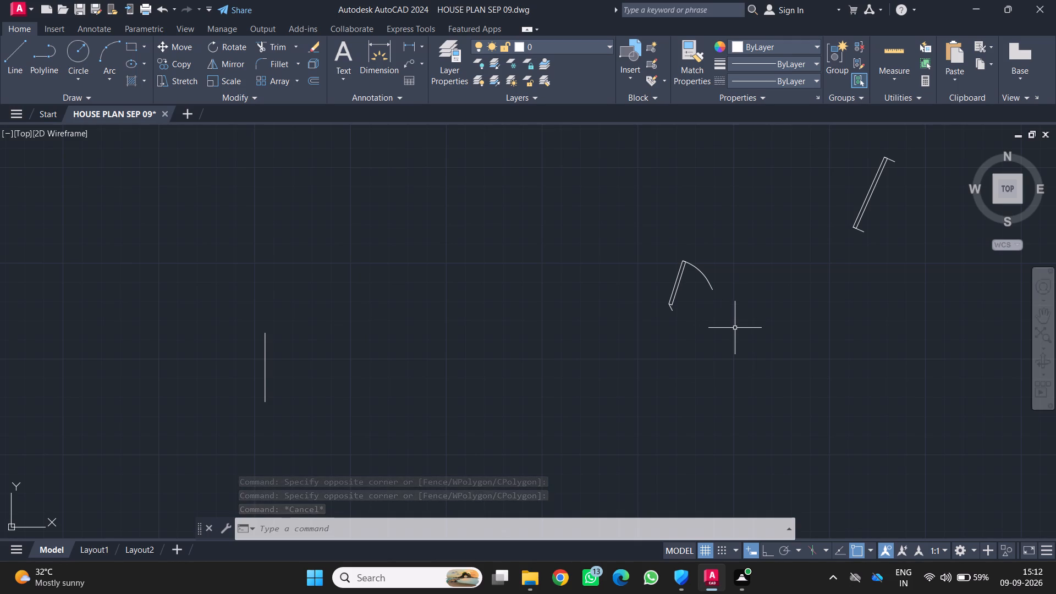
scroll(756, 328, down, 1)
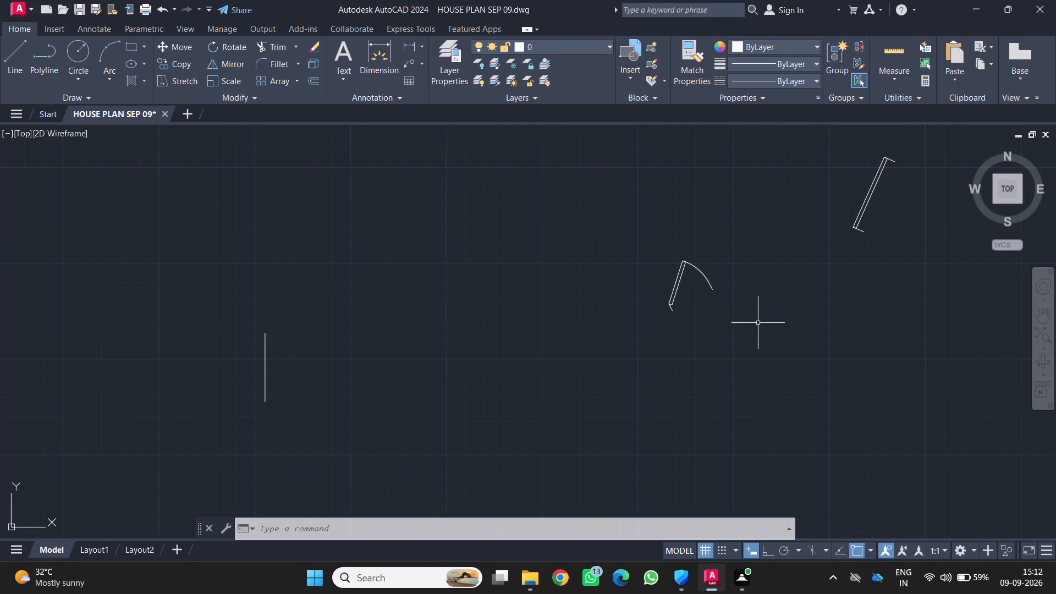
scroll(755, 346, down, 2)
scroll(755, 349, up, 3)
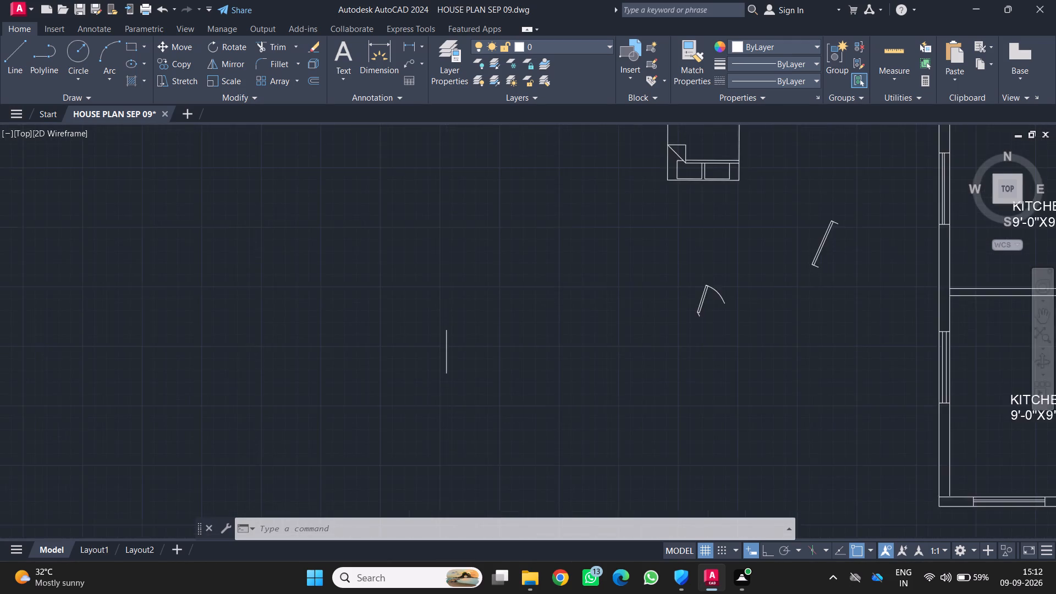
middle_drag(755, 349, 886, 453)
click(855, 414)
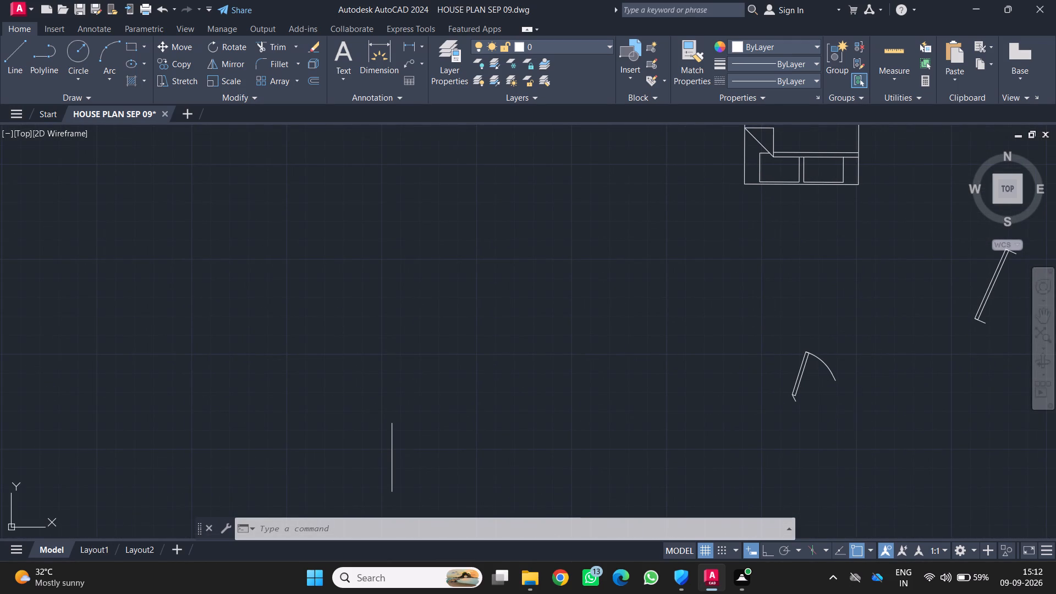
click(769, 314)
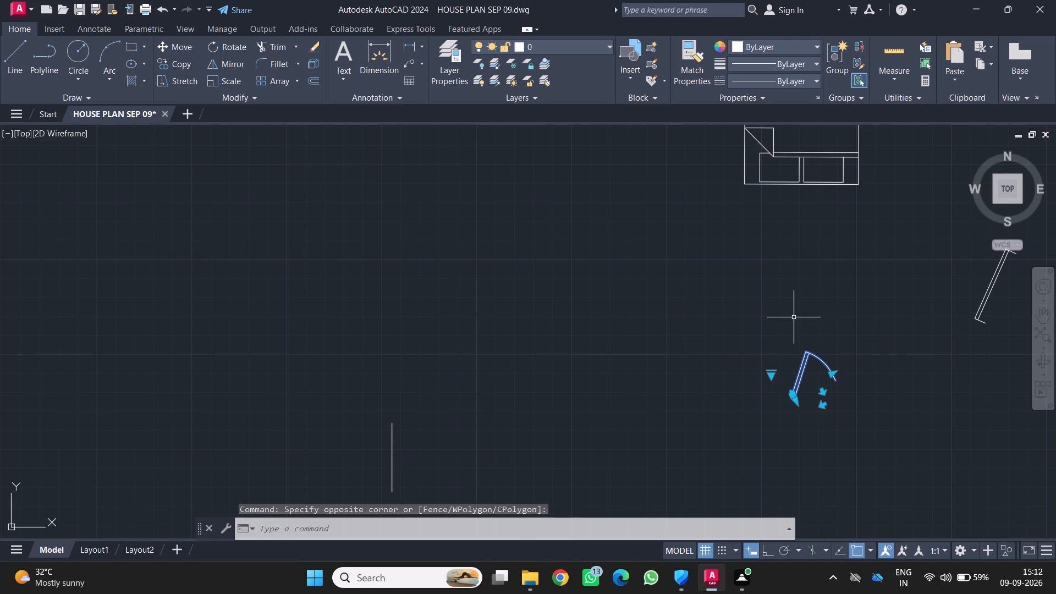
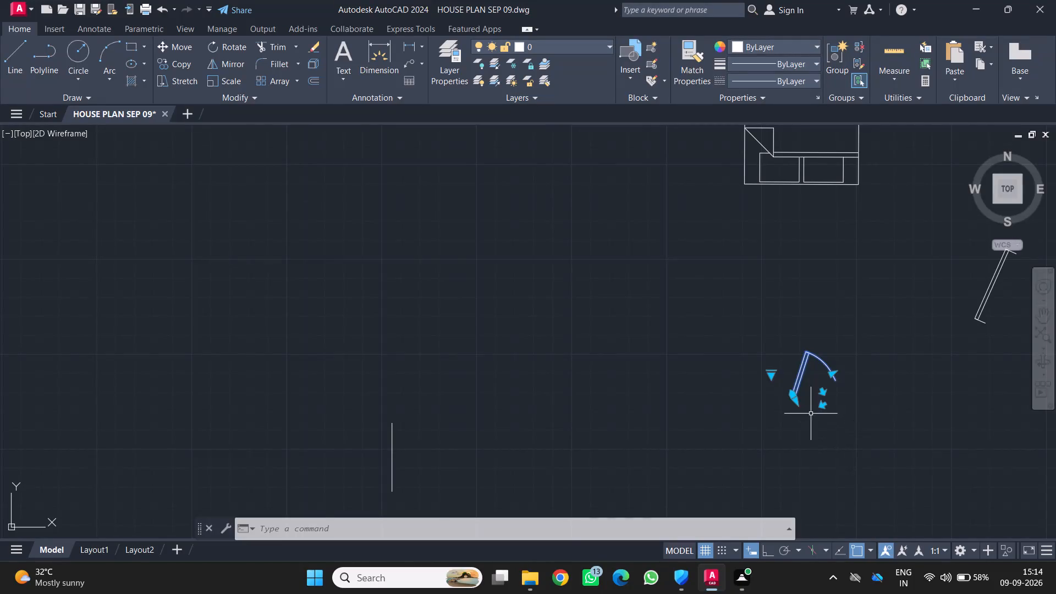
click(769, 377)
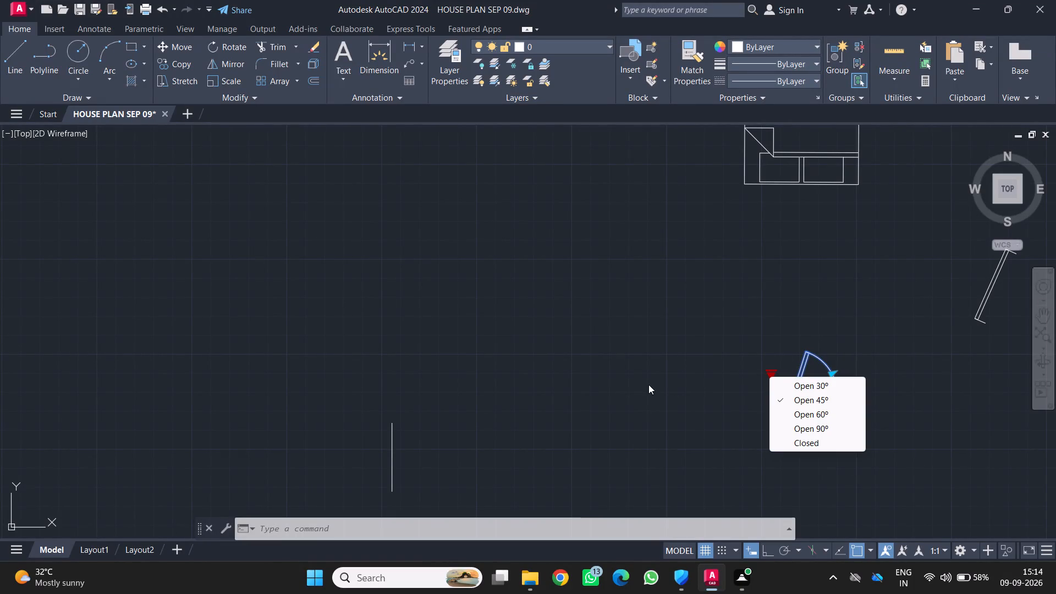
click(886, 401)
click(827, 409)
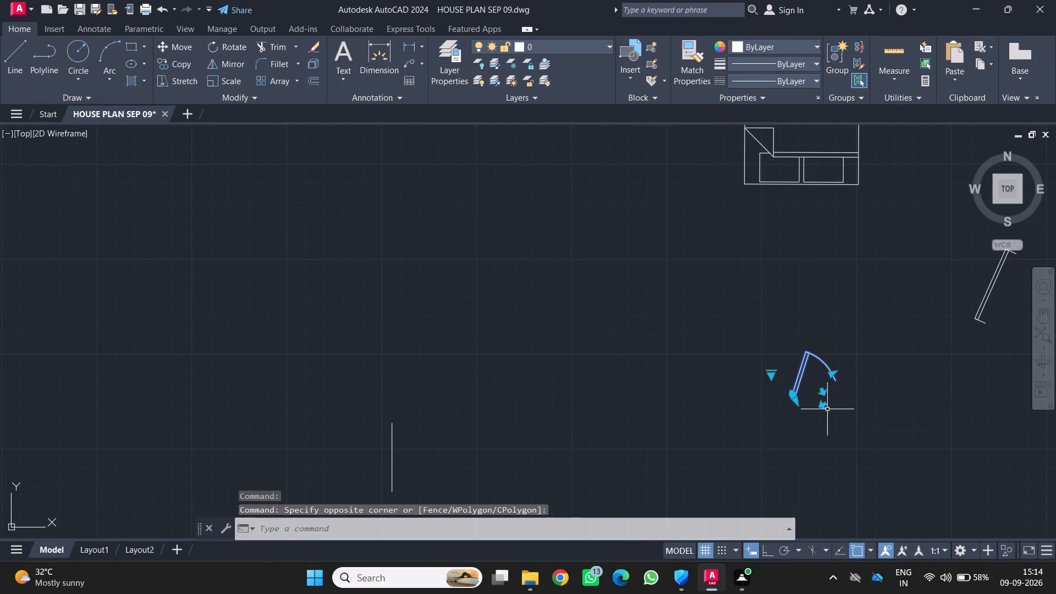
Flip the small door block's hinge to the opposite side so its leaf slopes up to the left from the hinge.
click(820, 402)
click(824, 413)
click(823, 408)
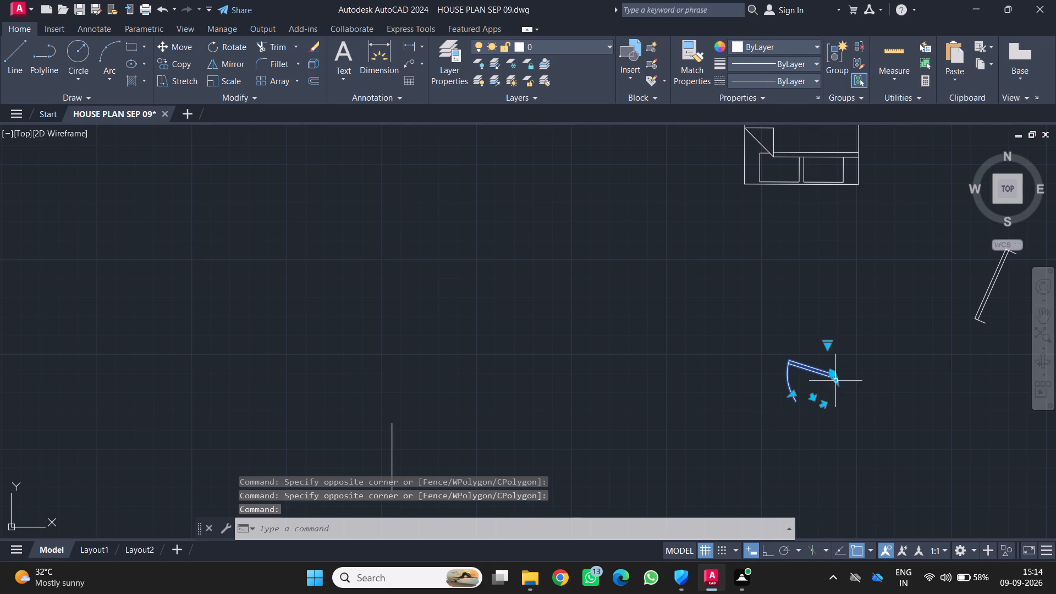
Stretch the small door block's wall-thickness end lines down to the right, beyond the hinge and arc ends, and deselect the block.
click(834, 384)
click(827, 406)
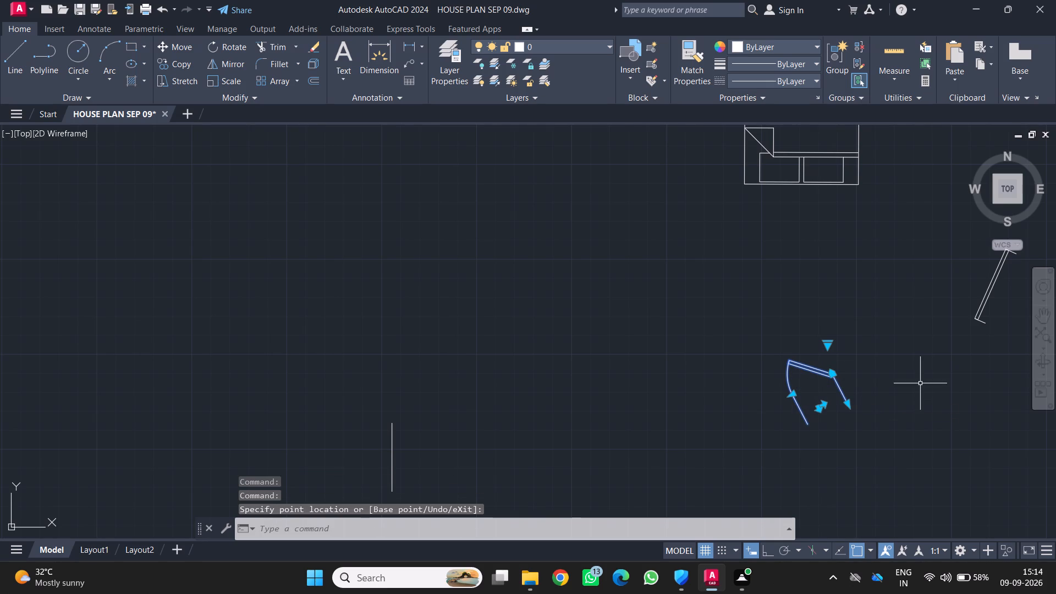
click(850, 396)
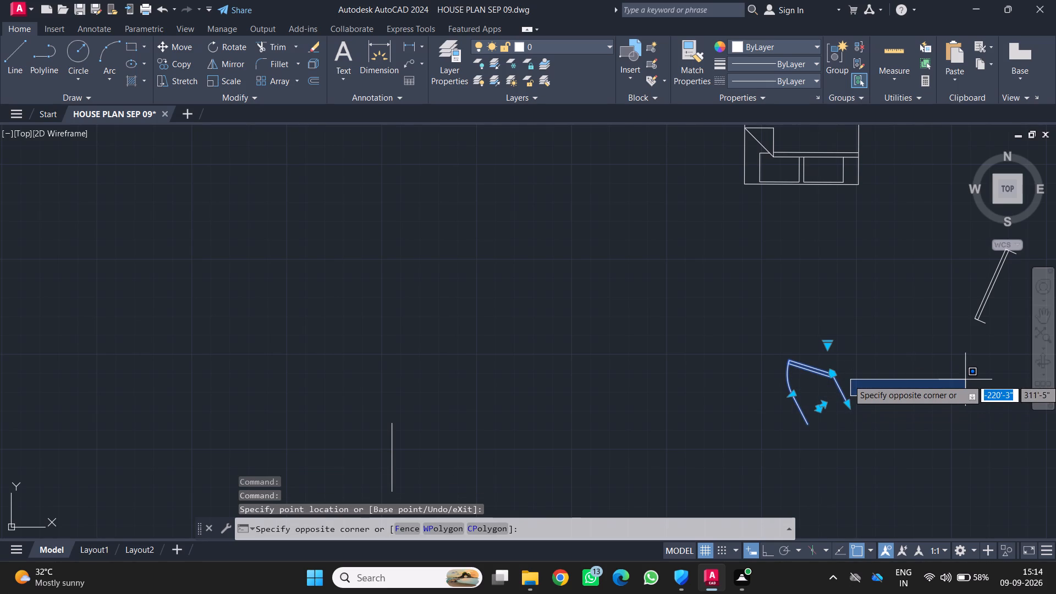
key(Escape)
scroll(980, 439, down, 1)
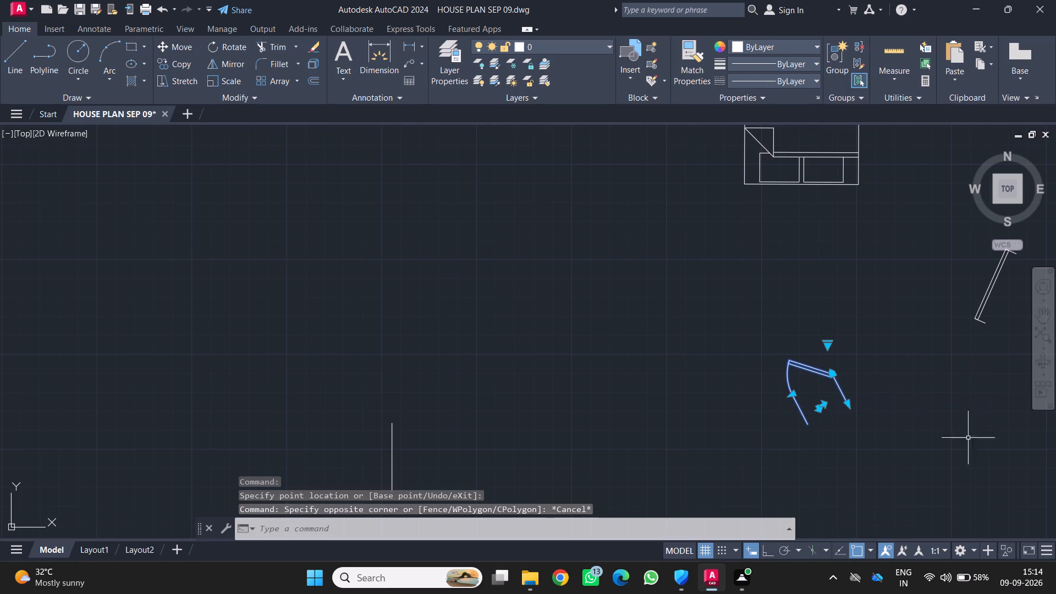
scroll(982, 439, down, 2)
scroll(912, 453, up, 3)
middle_drag(764, 499, 788, 388)
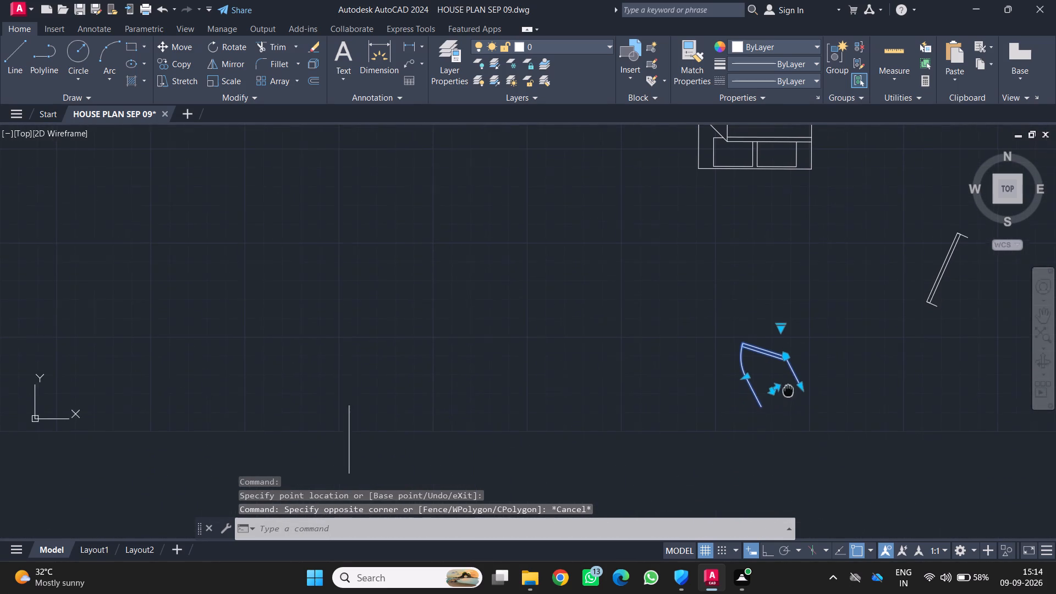
click(851, 409)
click(629, 315)
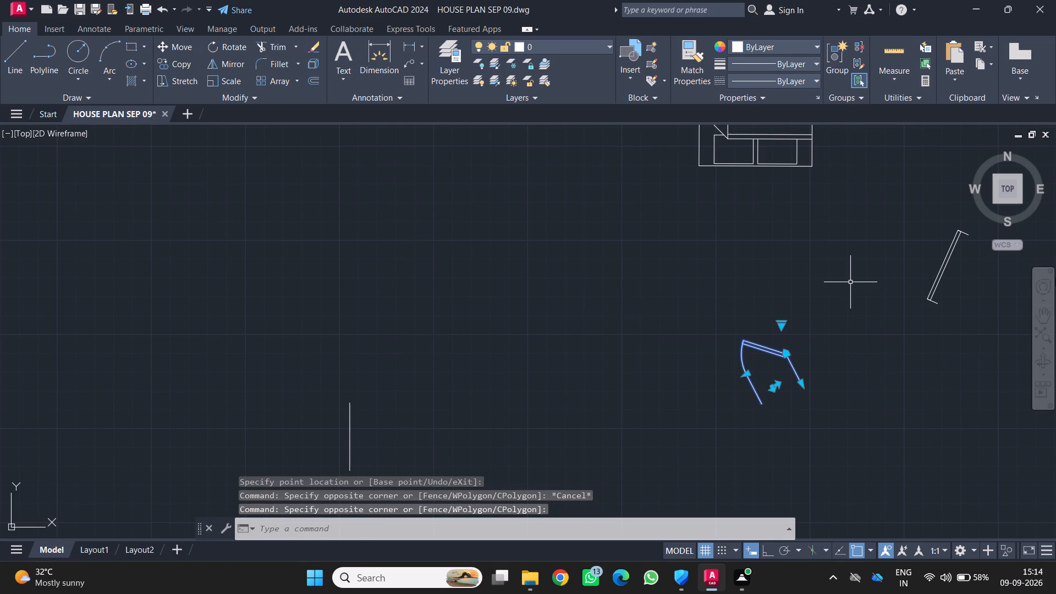
key(Escape)
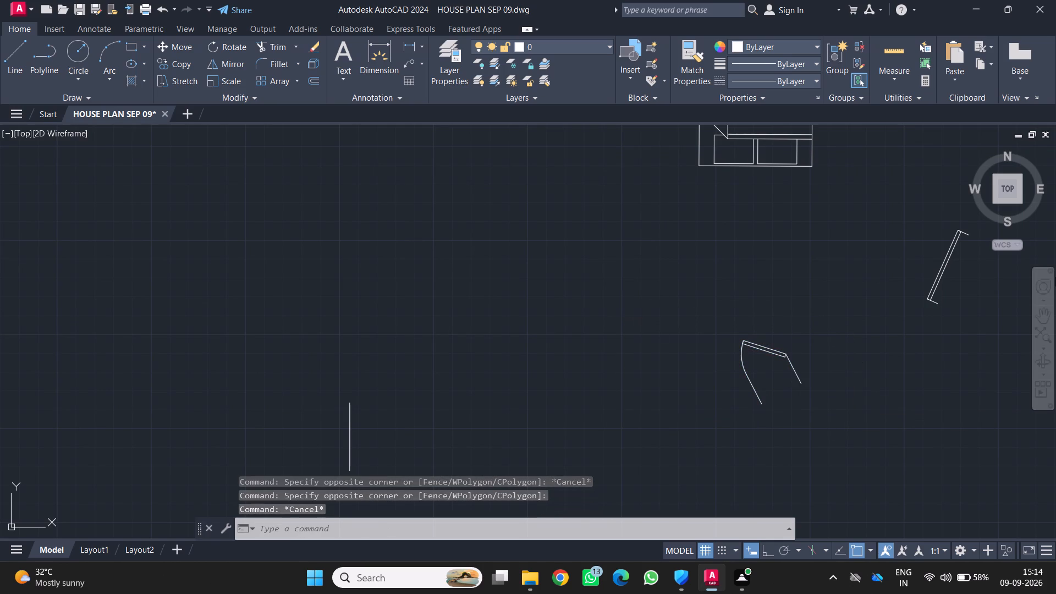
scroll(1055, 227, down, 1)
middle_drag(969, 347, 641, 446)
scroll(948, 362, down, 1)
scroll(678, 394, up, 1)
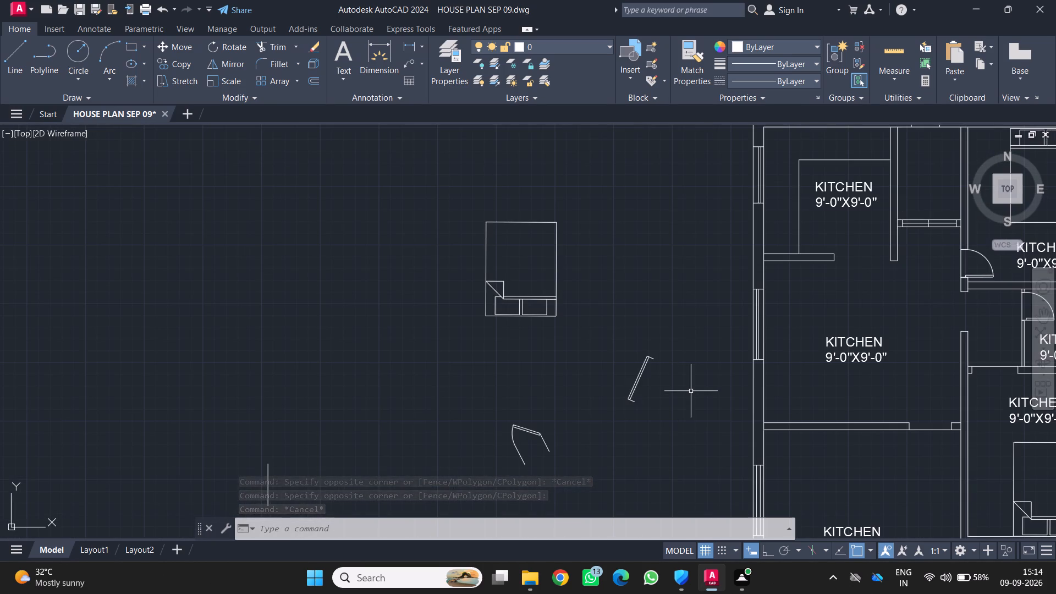
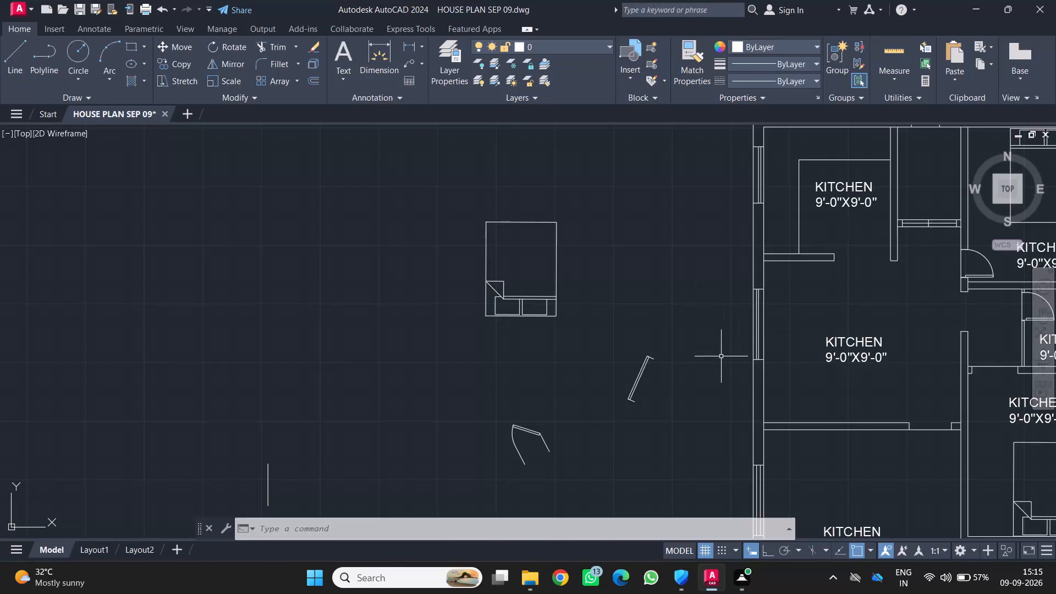
Look over the house plan's rooms, door openings and outer walls for places that still need doors or windows.
scroll(736, 375, down, 1)
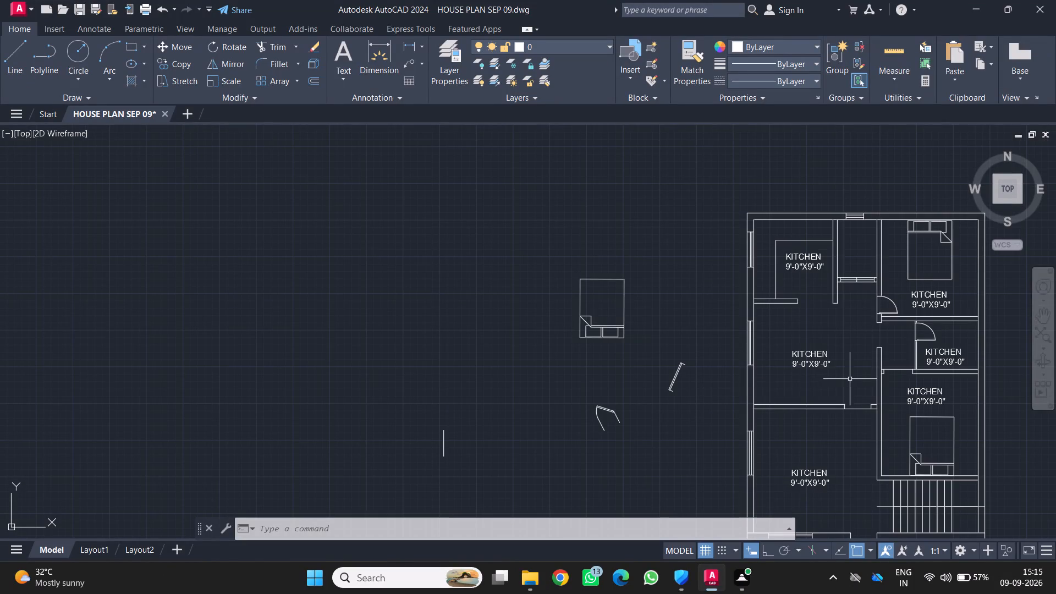
middle_drag(864, 378, 742, 381)
scroll(768, 381, up, 1)
scroll(776, 388, down, 2)
middle_drag(776, 388, 780, 377)
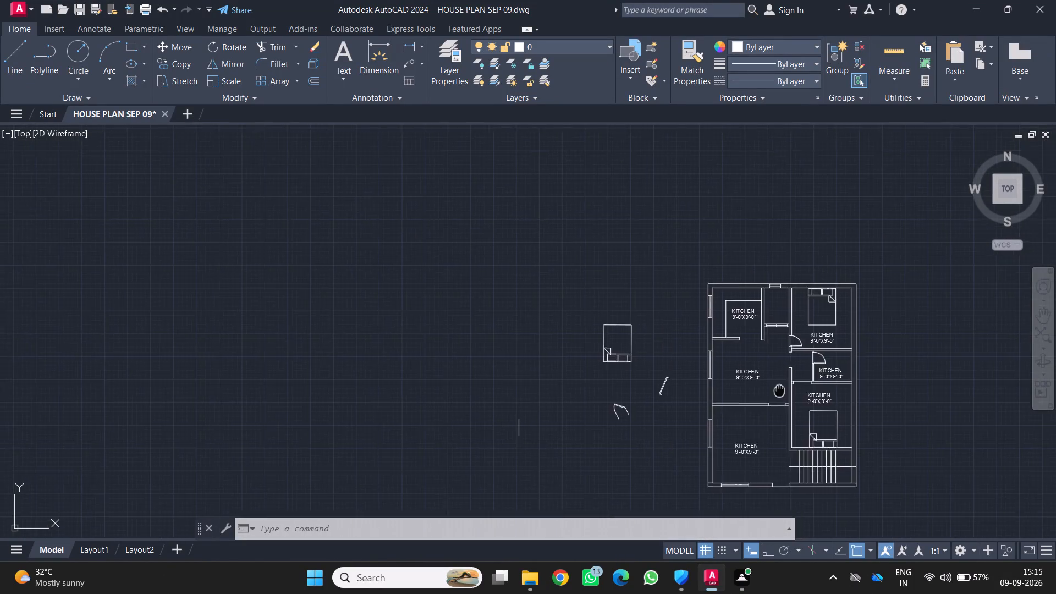
middle_drag(780, 377, 790, 323)
scroll(804, 323, up, 2)
middle_drag(803, 324, 707, 392)
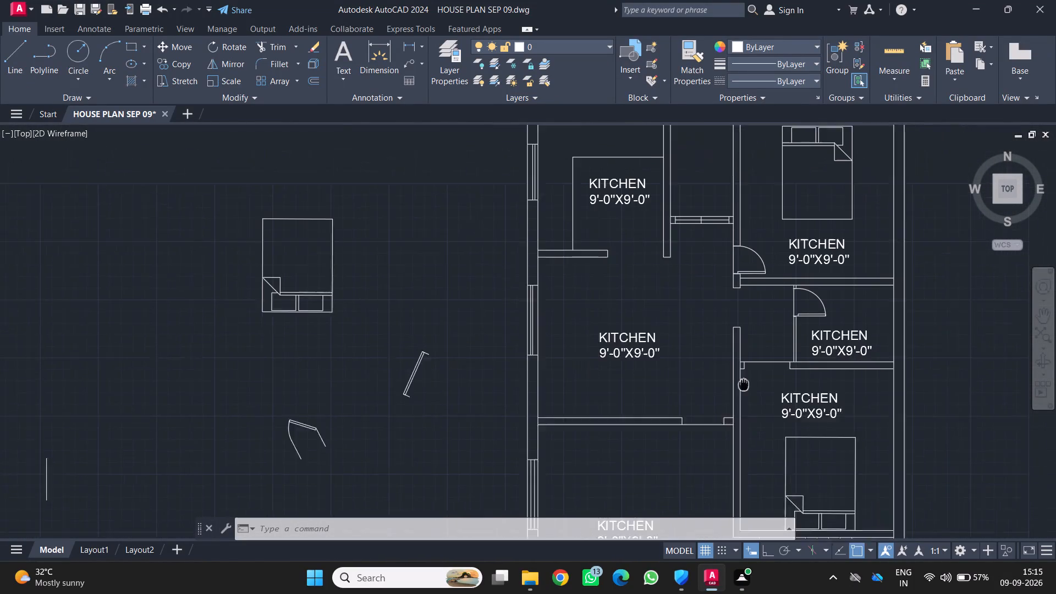
middle_drag(707, 392, 642, 400)
middle_drag(714, 277, 714, 298)
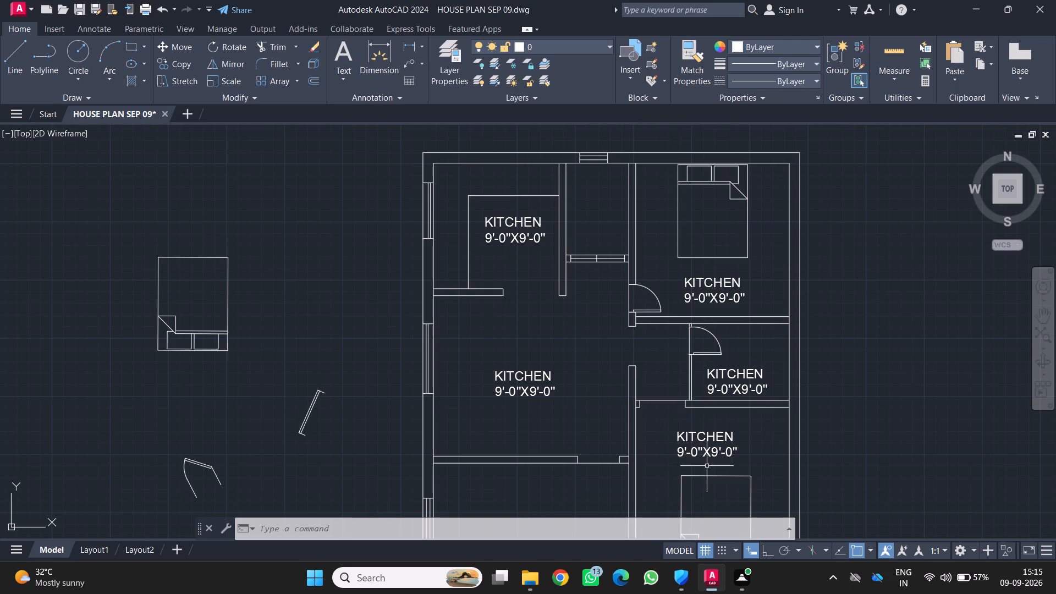
scroll(710, 480, down, 1)
scroll(710, 483, up, 2)
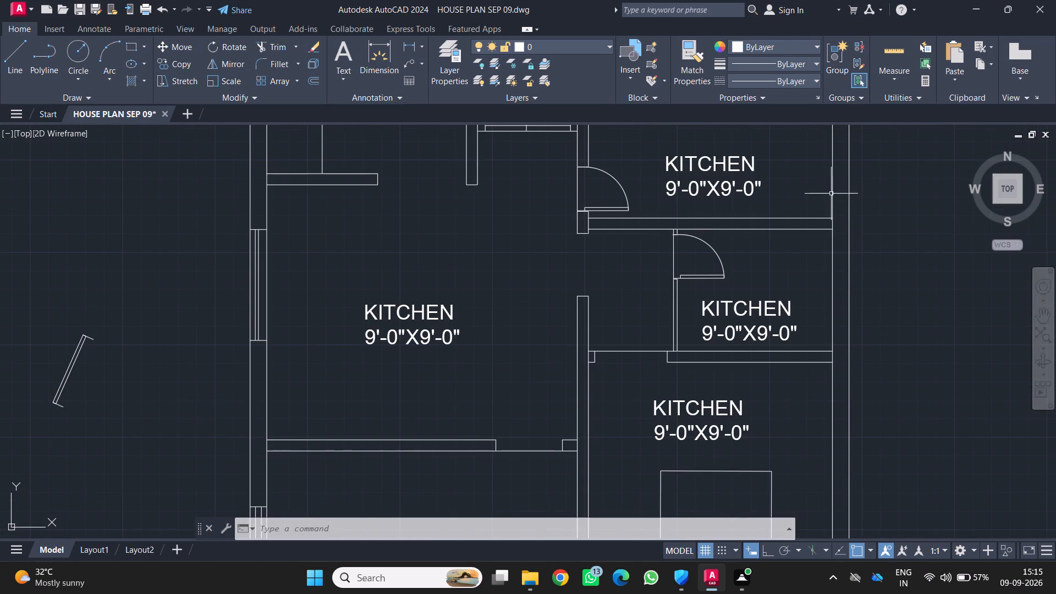
middle_drag(826, 190, 812, 351)
scroll(812, 351, down, 1)
scroll(784, 256, up, 1)
middle_drag(785, 257, 802, 294)
scroll(801, 294, down, 2)
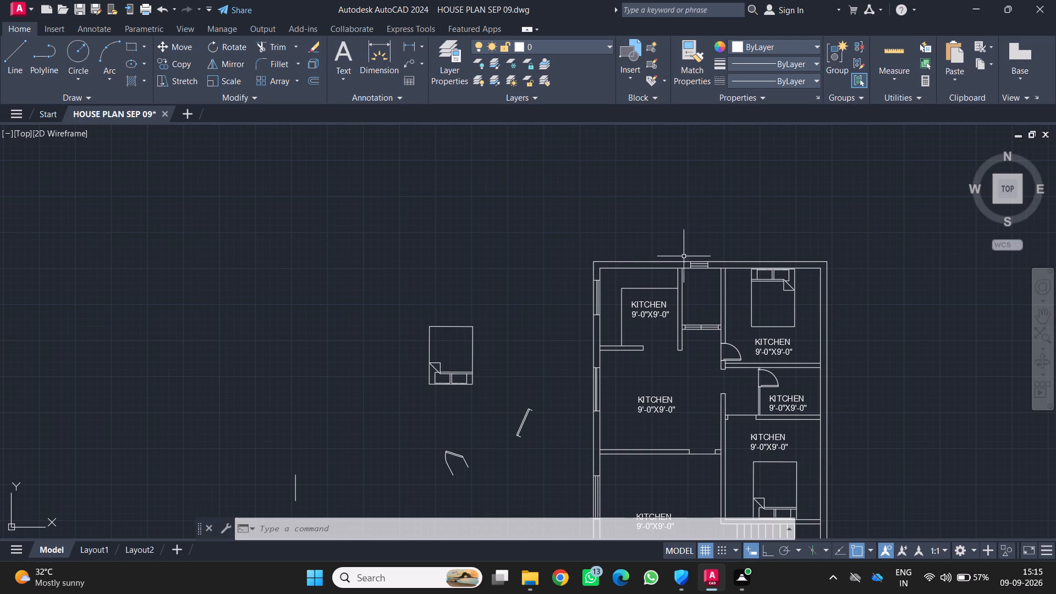
Draw a short horizontal line across the thickness of the east outer wall, beside the bed in the upper-right bedroom.
click(19, 41)
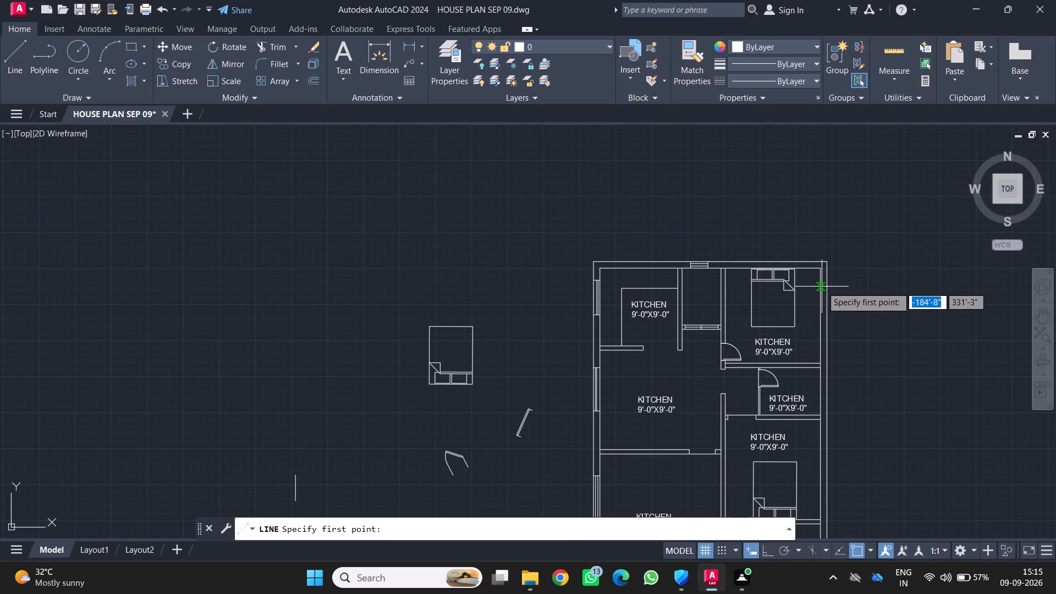
scroll(822, 287, up, 2)
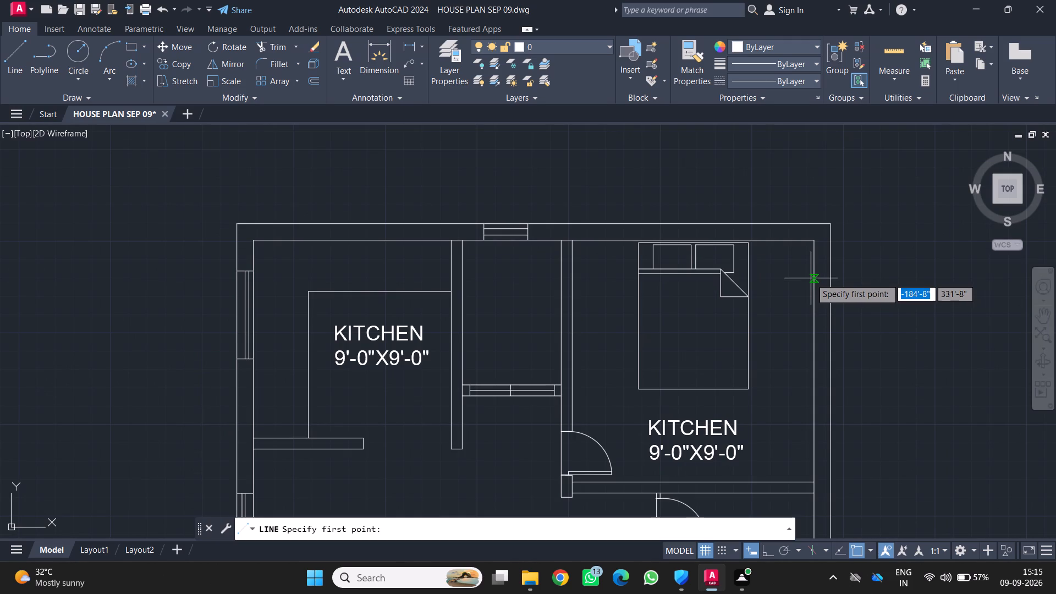
click(815, 280)
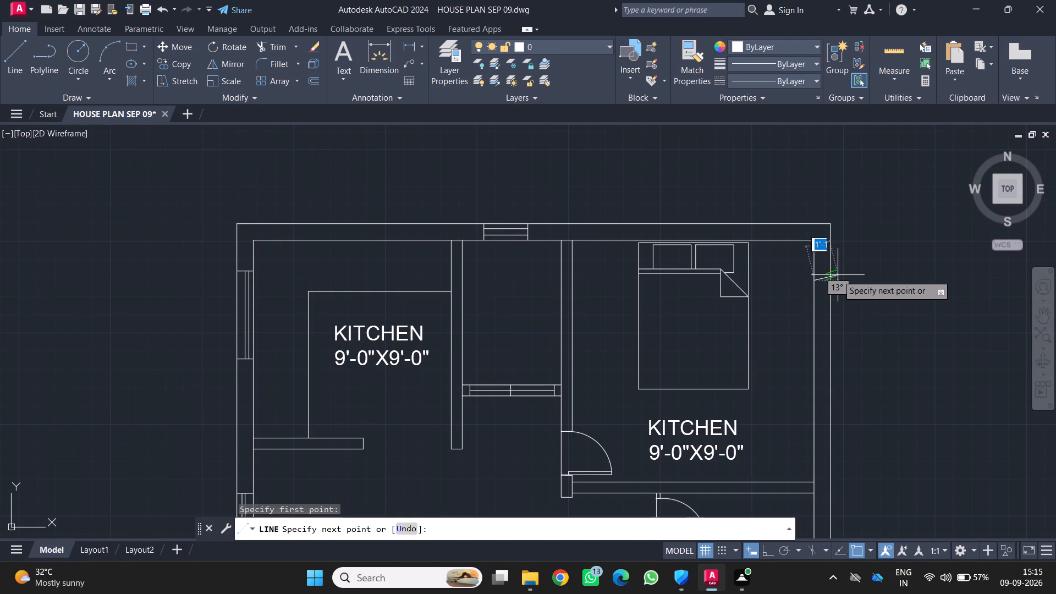
click(827, 280)
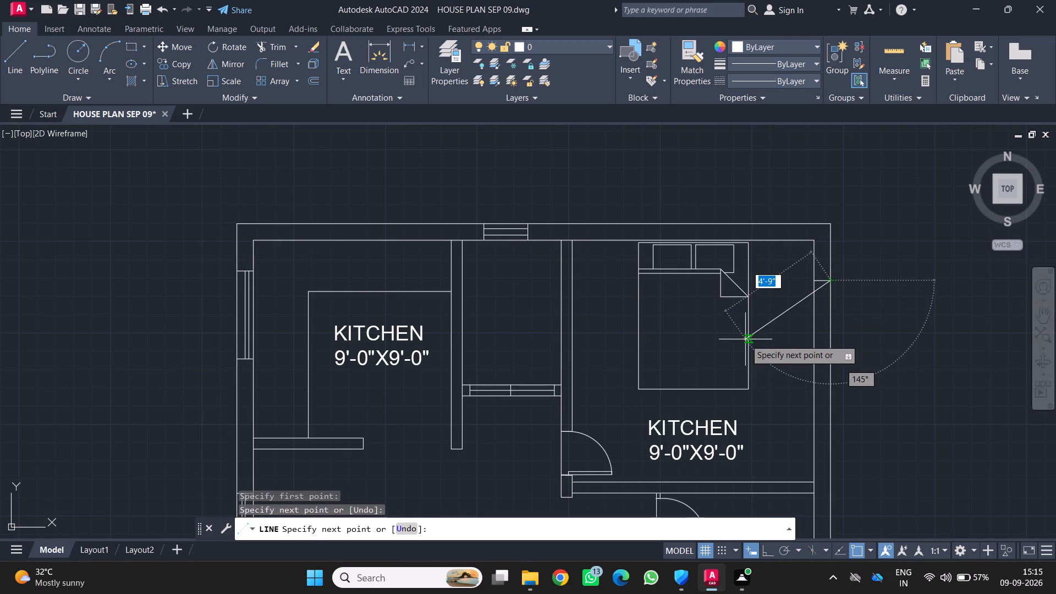
key(Return)
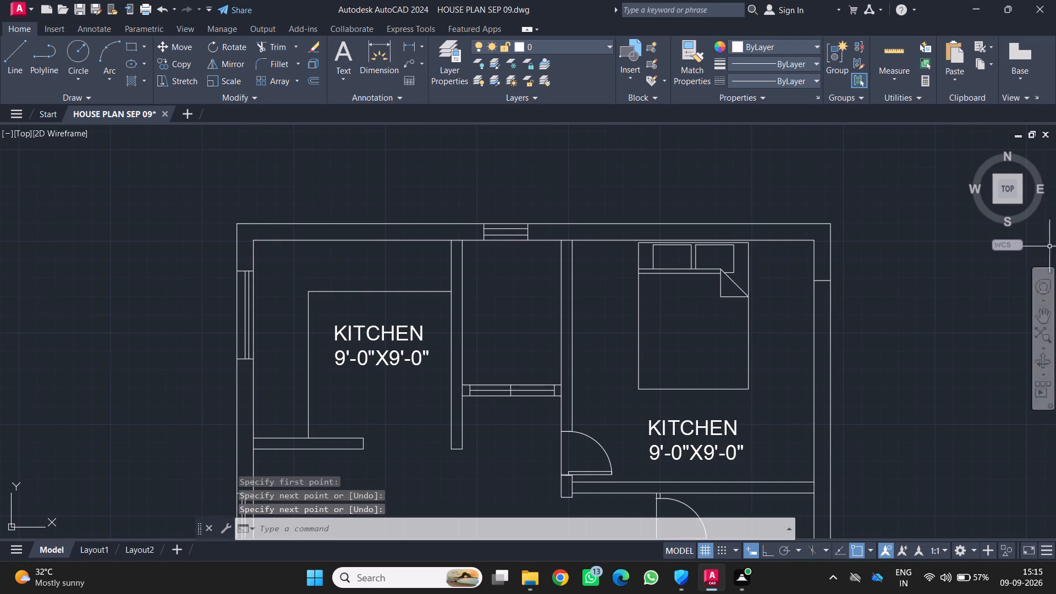
click(823, 278)
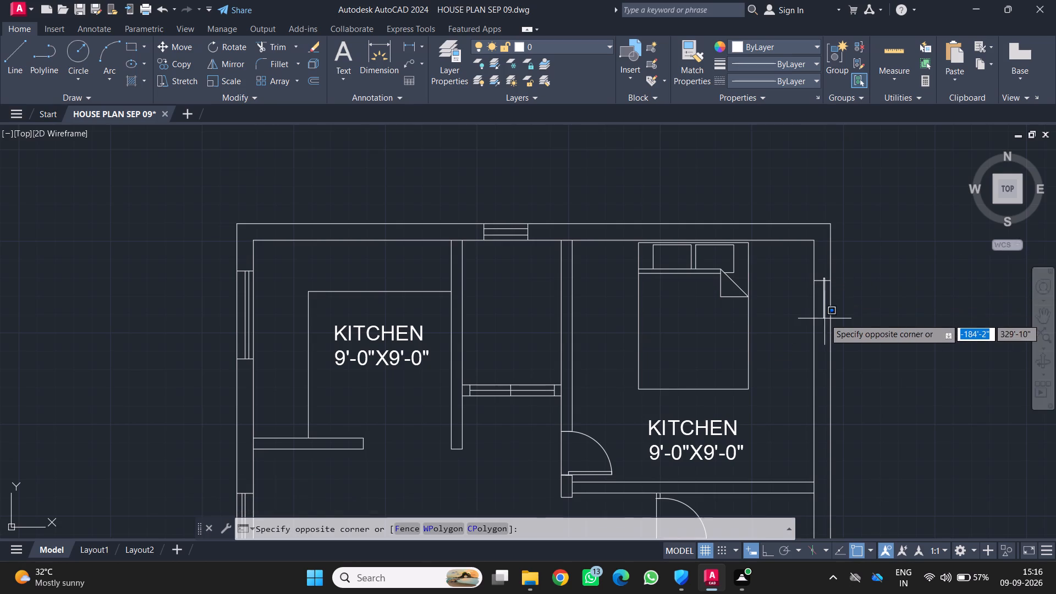
scroll(823, 306, up, 1)
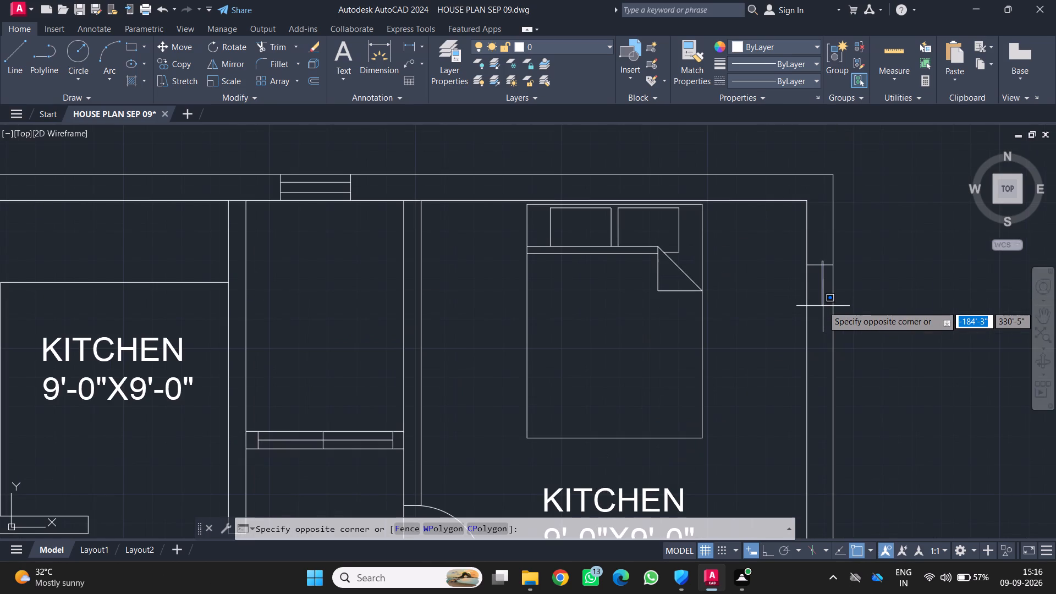
key(Escape)
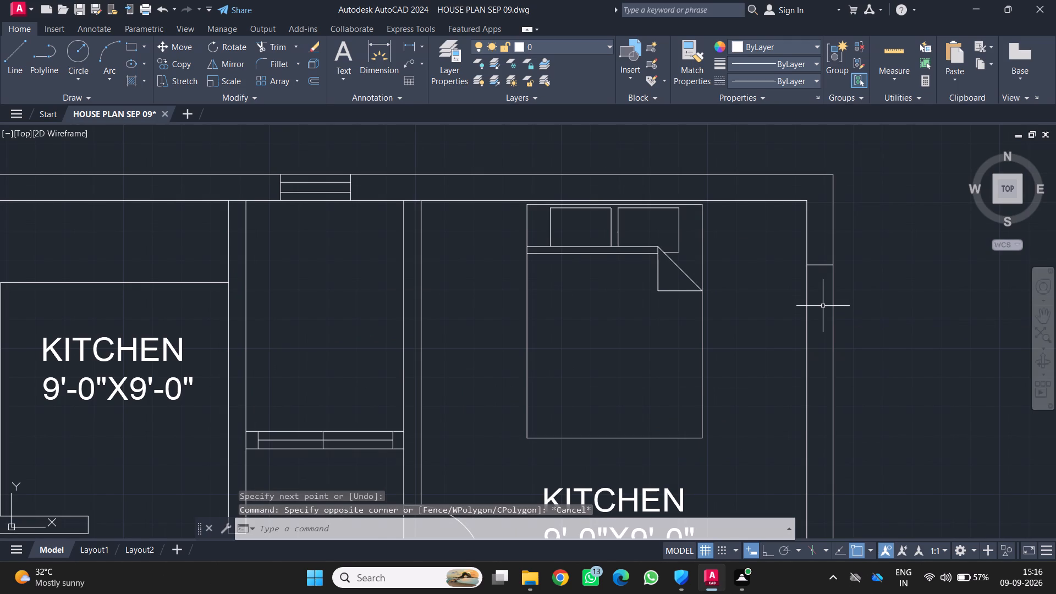
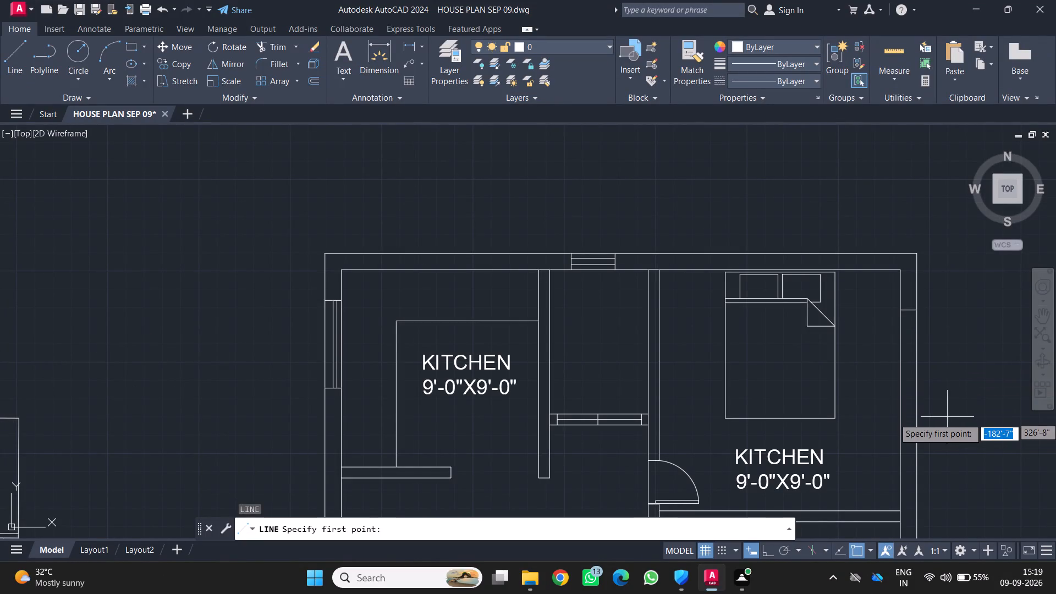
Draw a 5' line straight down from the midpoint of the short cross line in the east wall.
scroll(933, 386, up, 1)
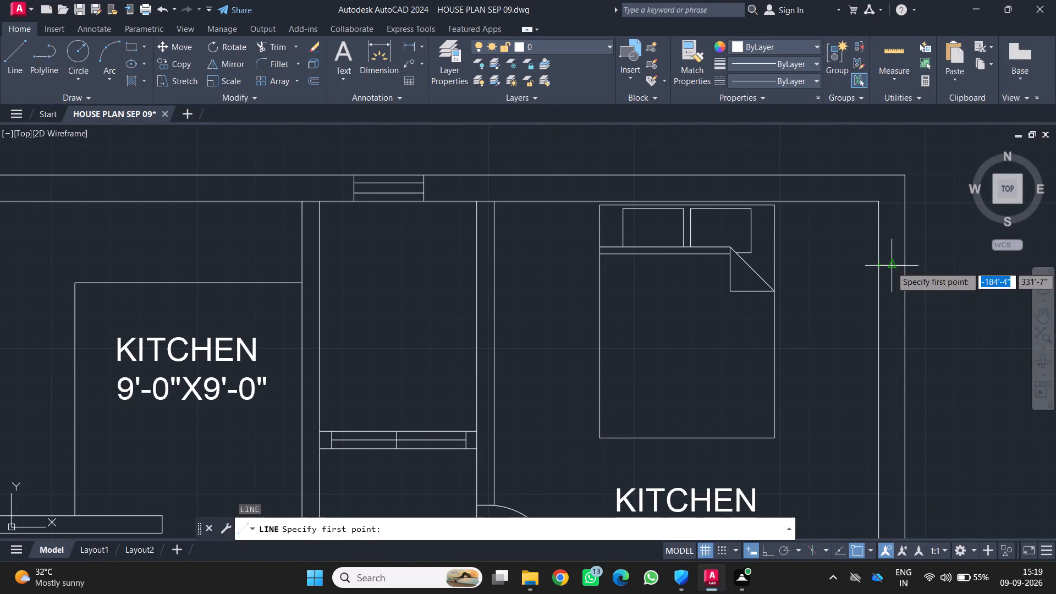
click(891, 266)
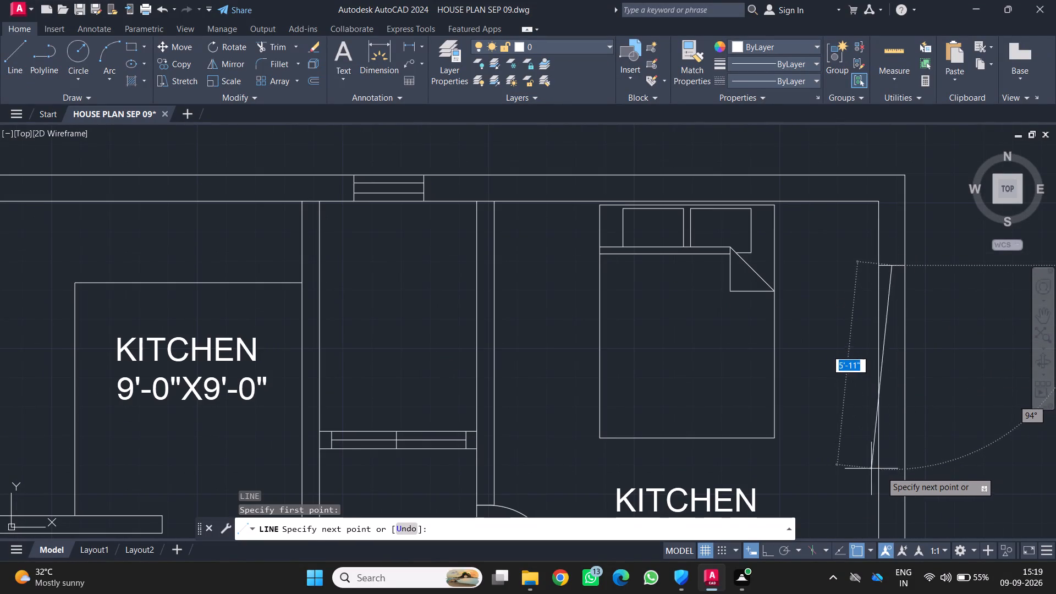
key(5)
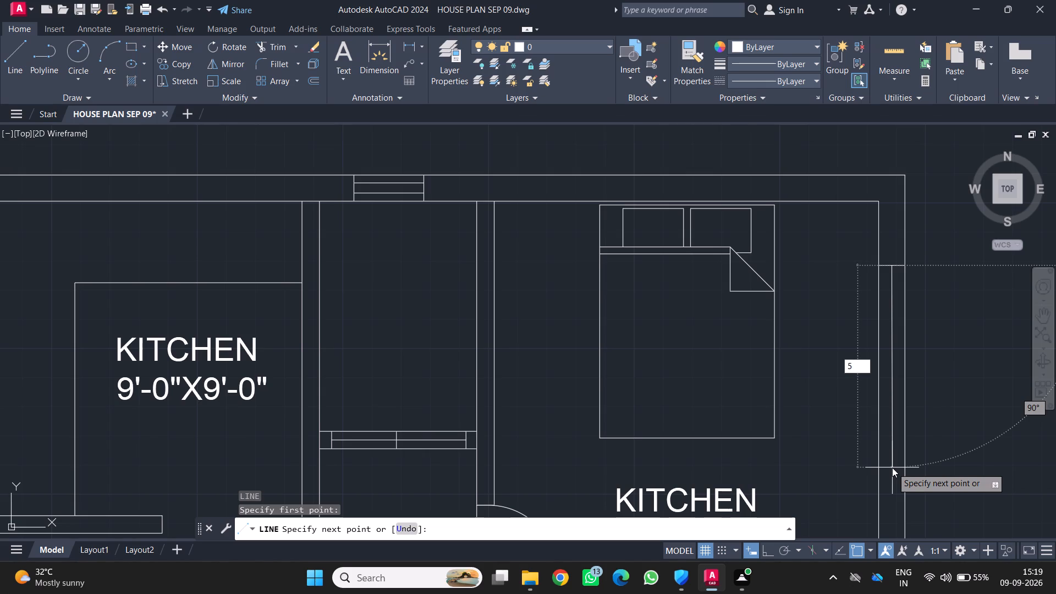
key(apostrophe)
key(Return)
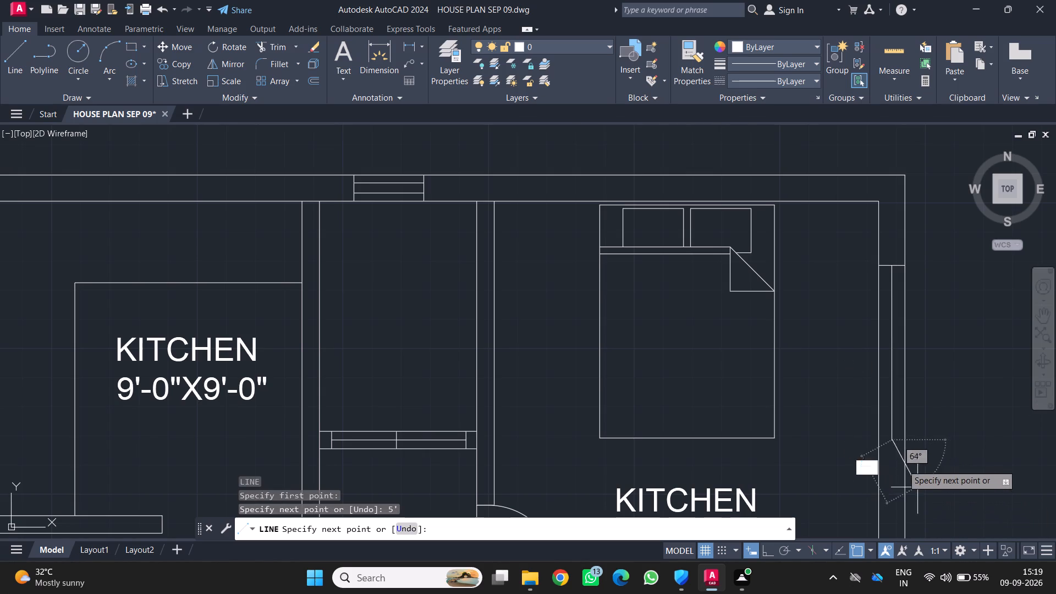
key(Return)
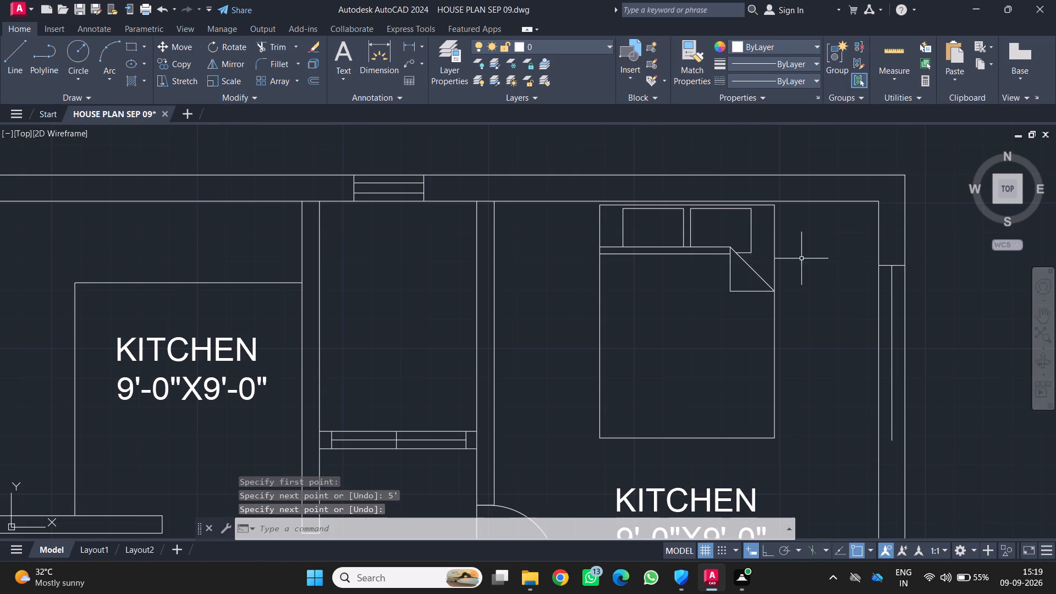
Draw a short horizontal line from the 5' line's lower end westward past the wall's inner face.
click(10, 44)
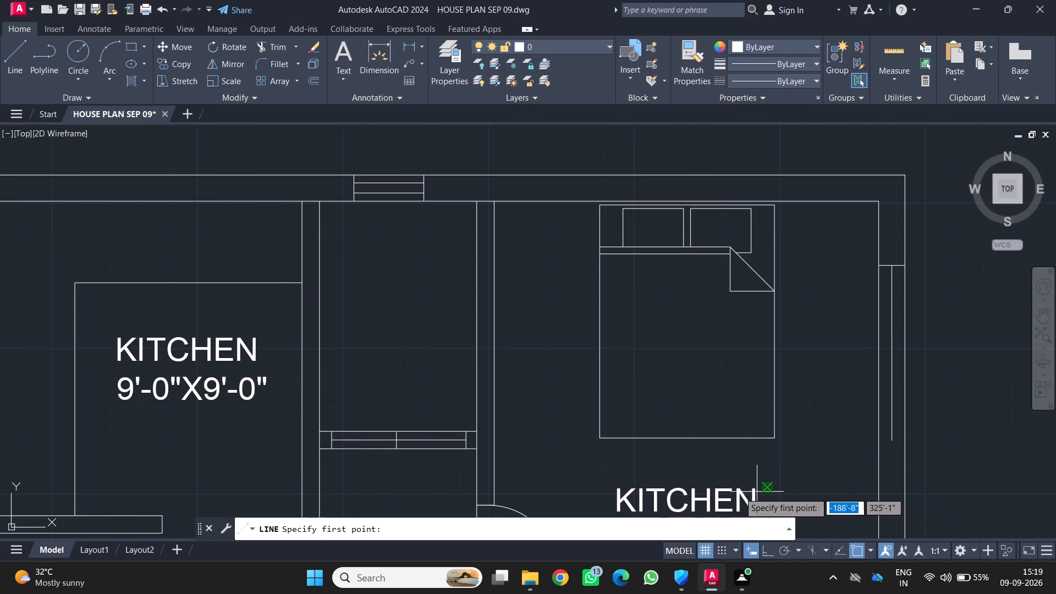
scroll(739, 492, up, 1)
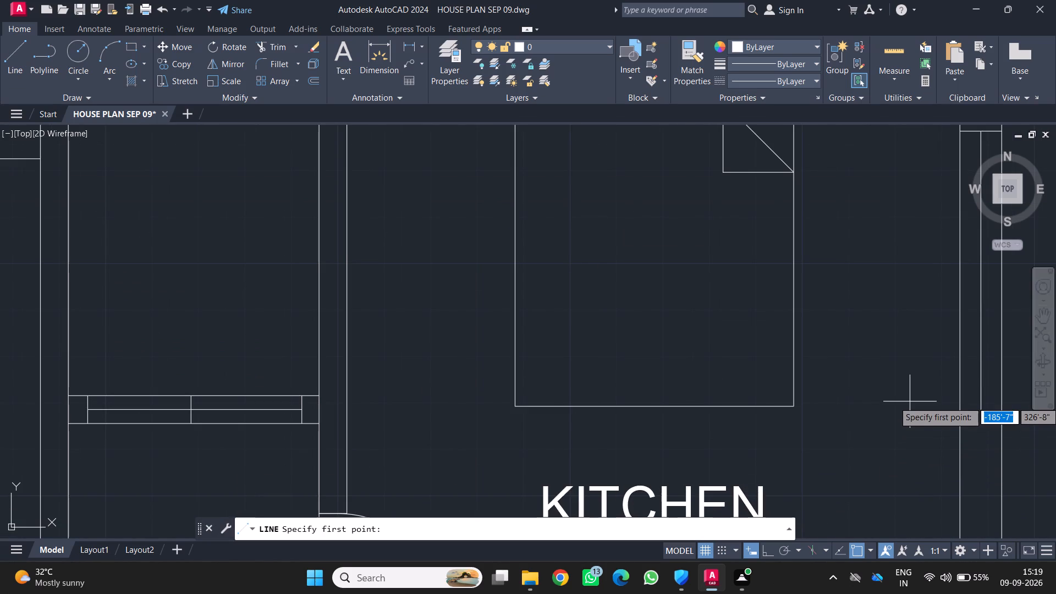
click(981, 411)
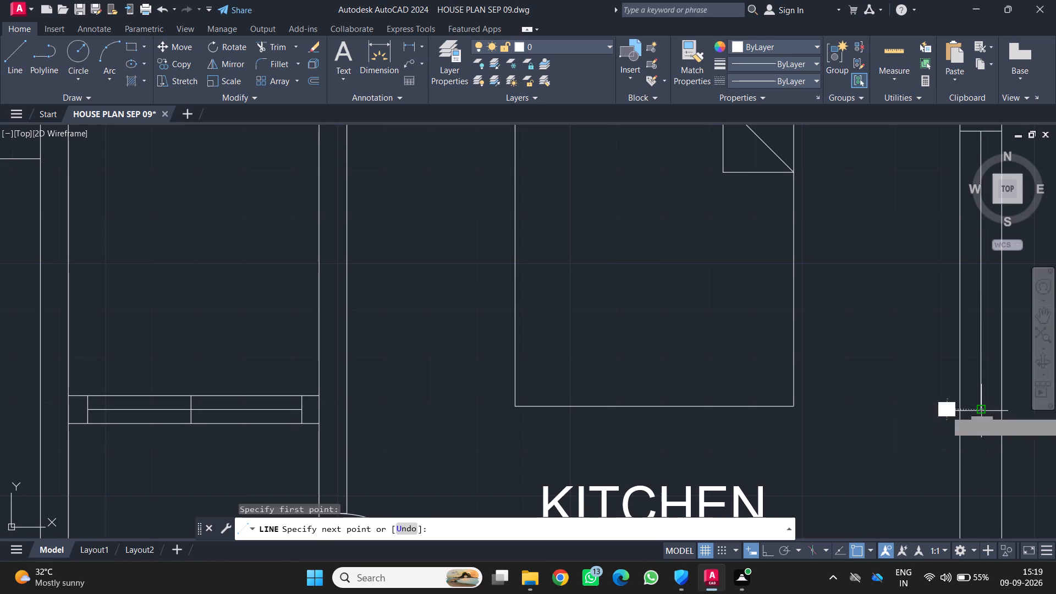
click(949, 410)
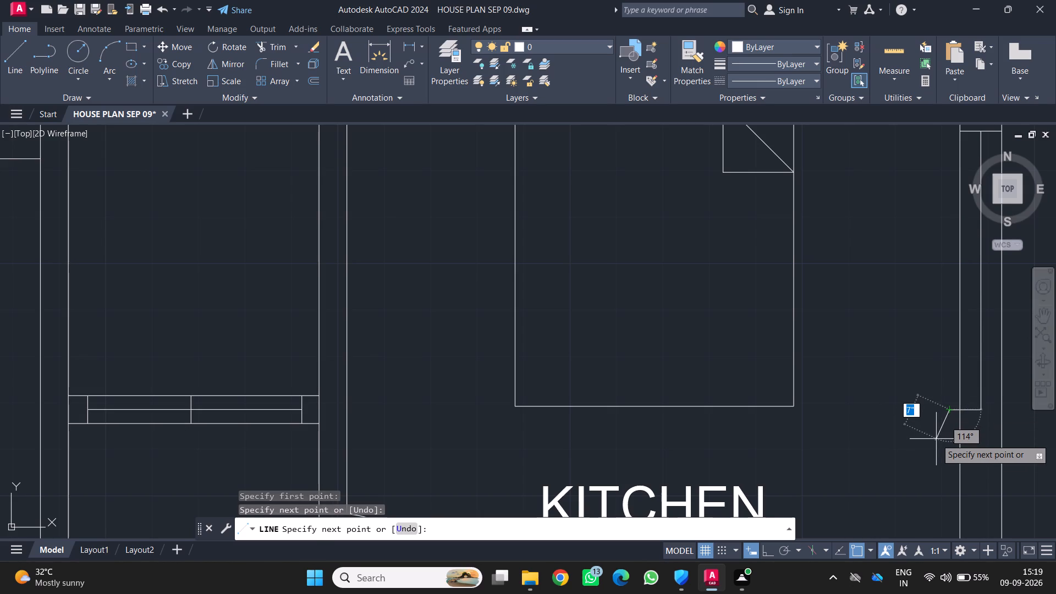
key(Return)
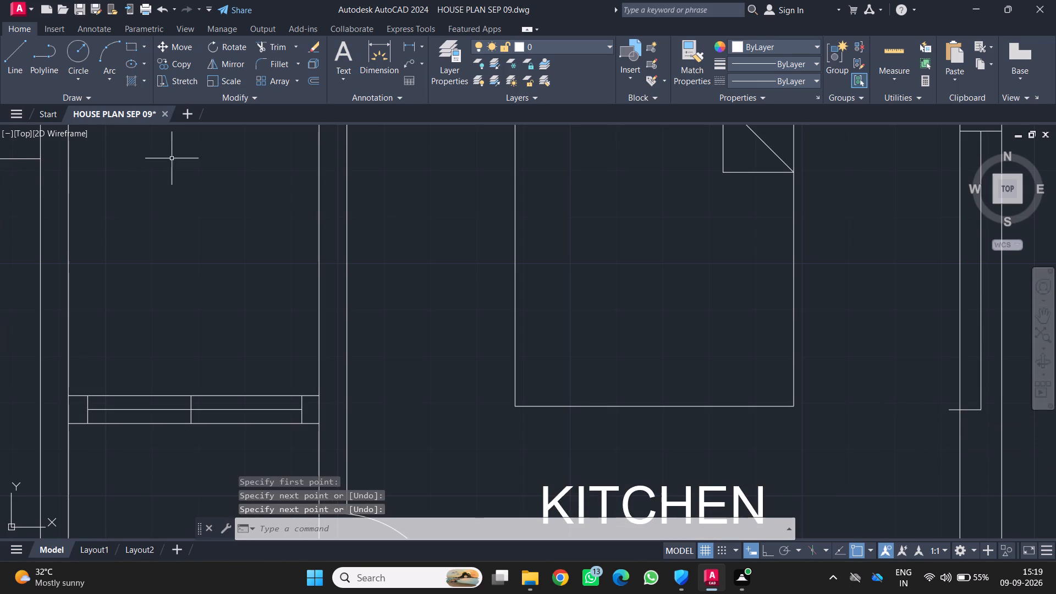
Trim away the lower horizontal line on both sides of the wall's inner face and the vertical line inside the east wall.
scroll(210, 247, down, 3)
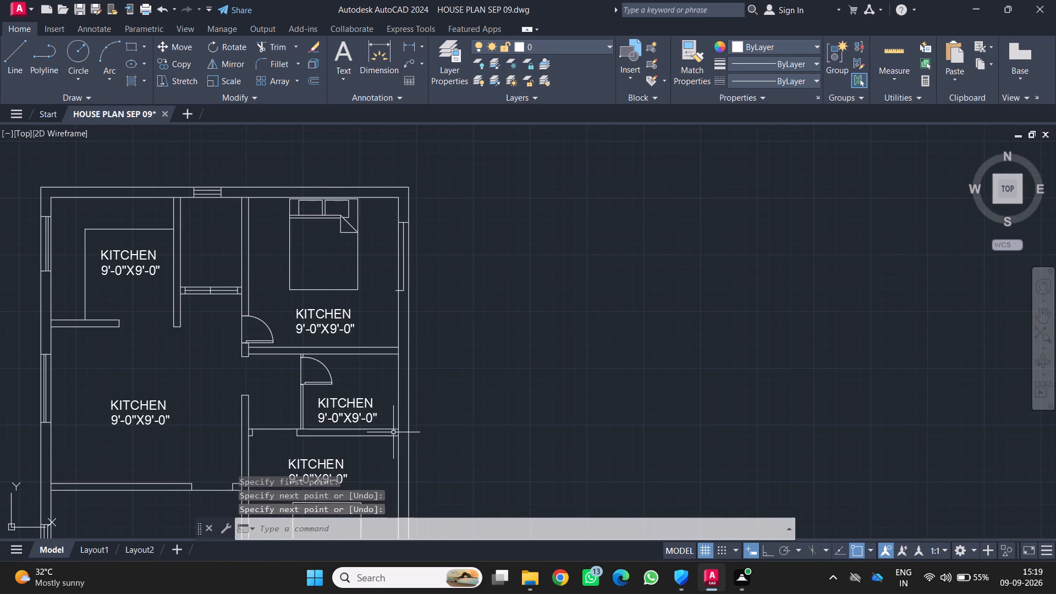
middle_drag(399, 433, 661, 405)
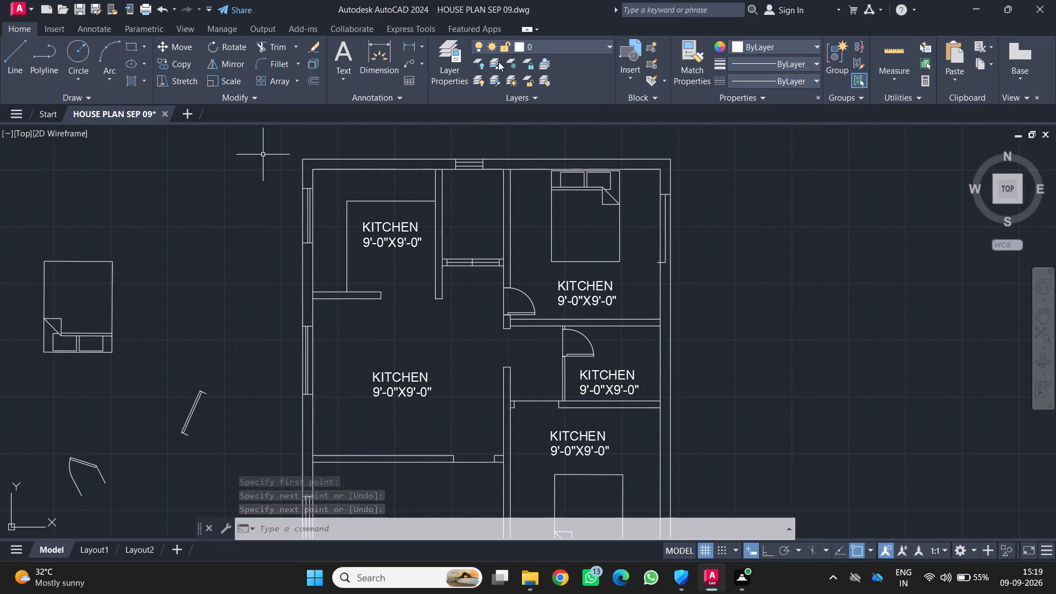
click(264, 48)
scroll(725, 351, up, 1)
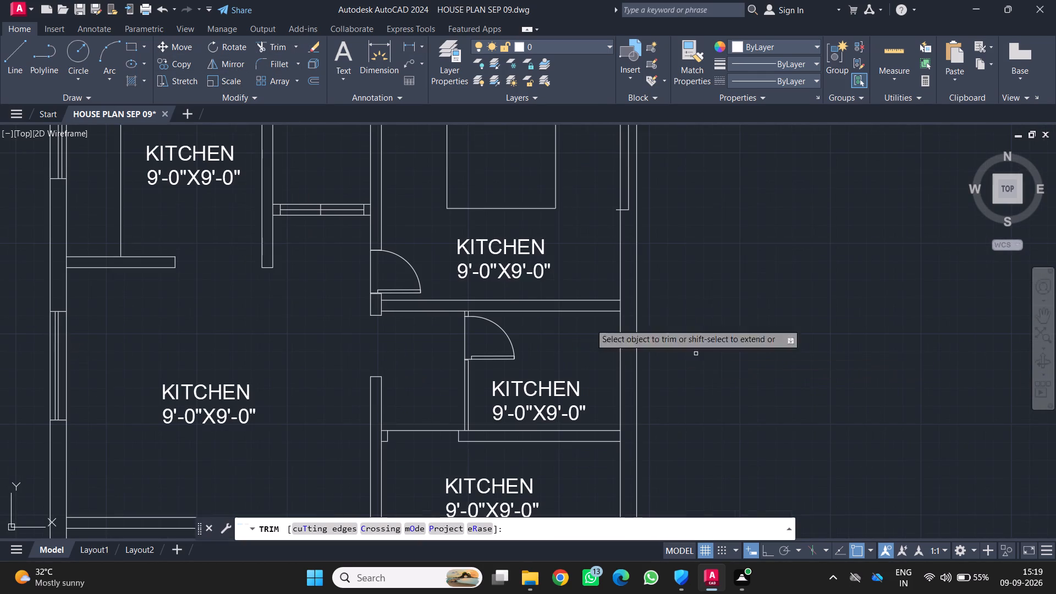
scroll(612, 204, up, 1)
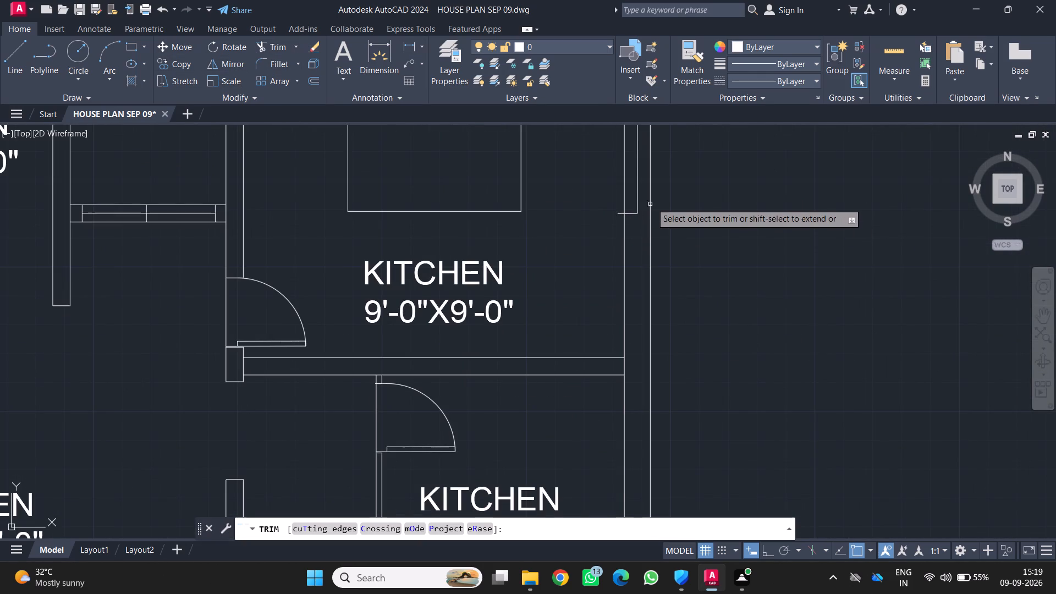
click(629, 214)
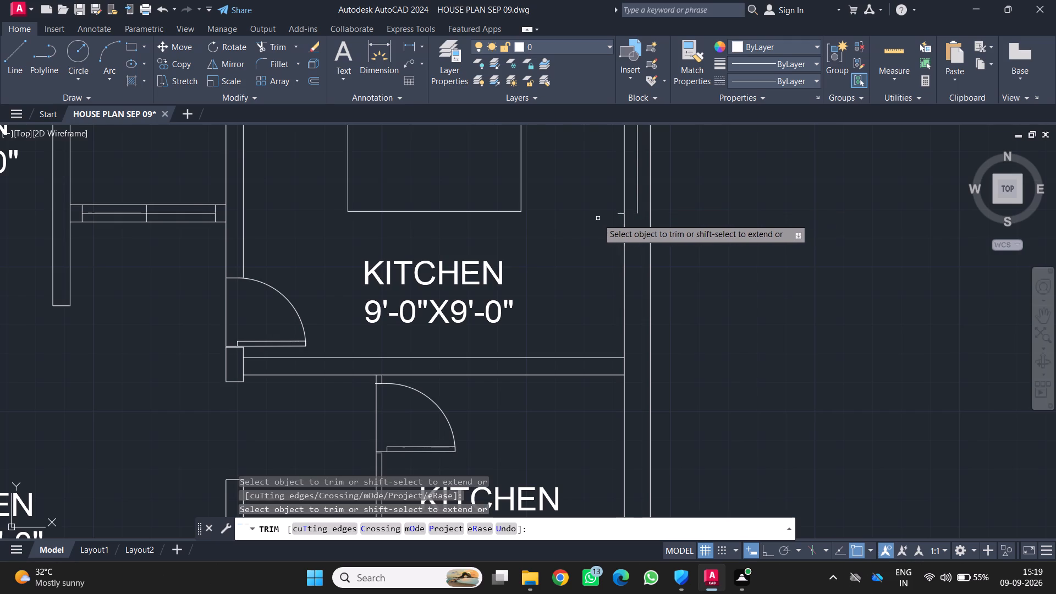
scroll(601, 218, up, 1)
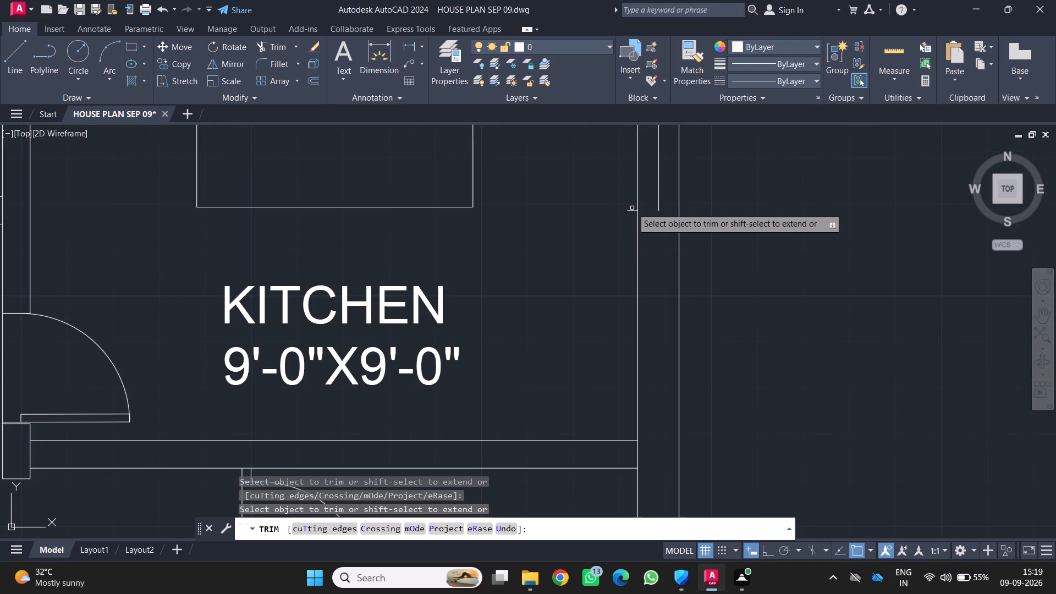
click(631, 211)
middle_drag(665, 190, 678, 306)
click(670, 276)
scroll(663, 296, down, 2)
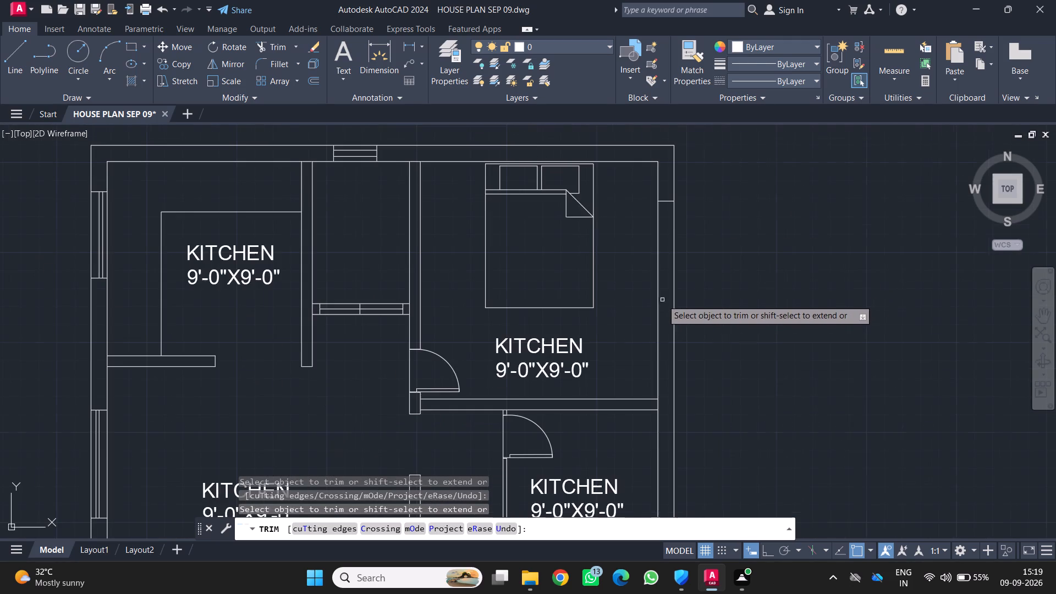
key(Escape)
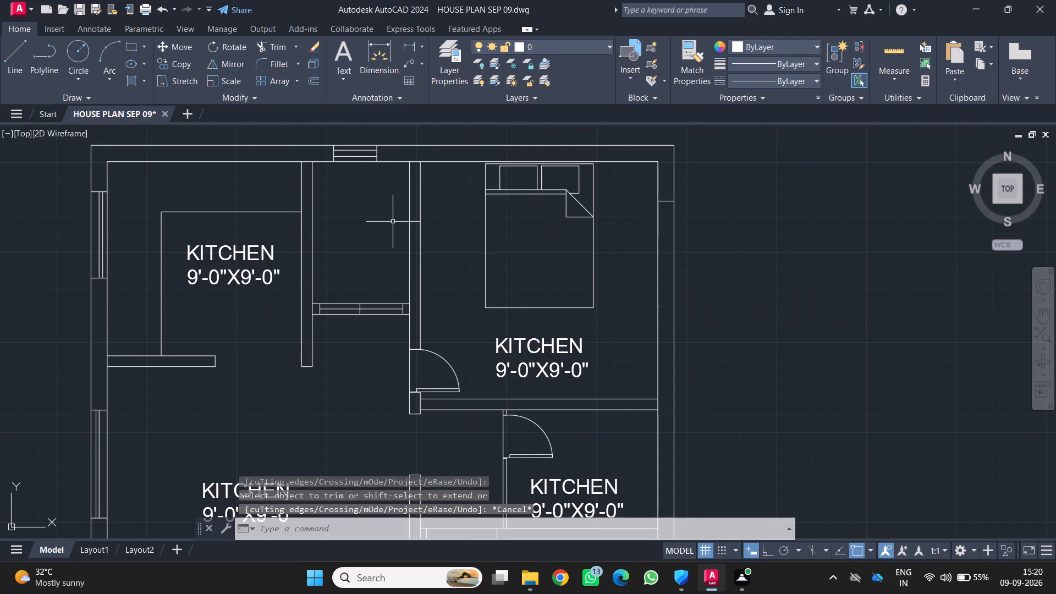
Offset the short cross line in the east wall 5' downward to mark the window's other end.
scroll(662, 186, up, 1)
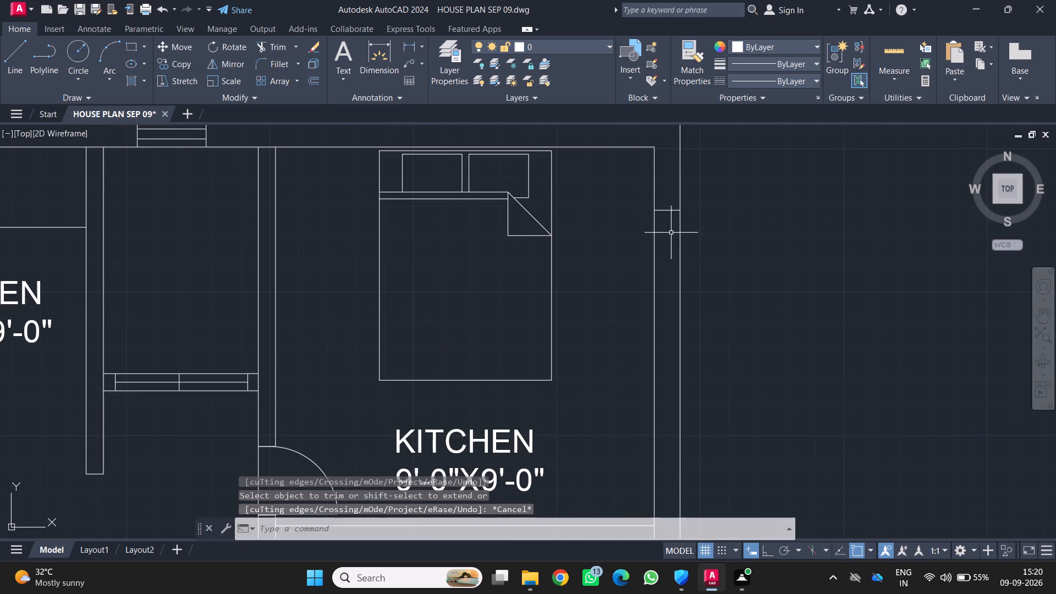
click(667, 210)
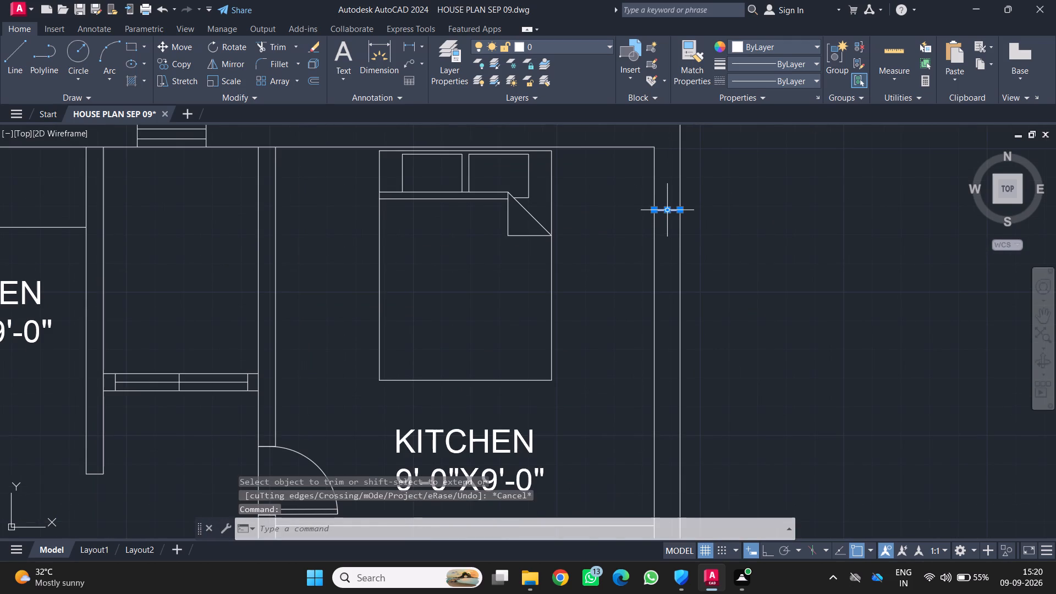
key(0)
key(BackSpace)
key(o)
key(Return)
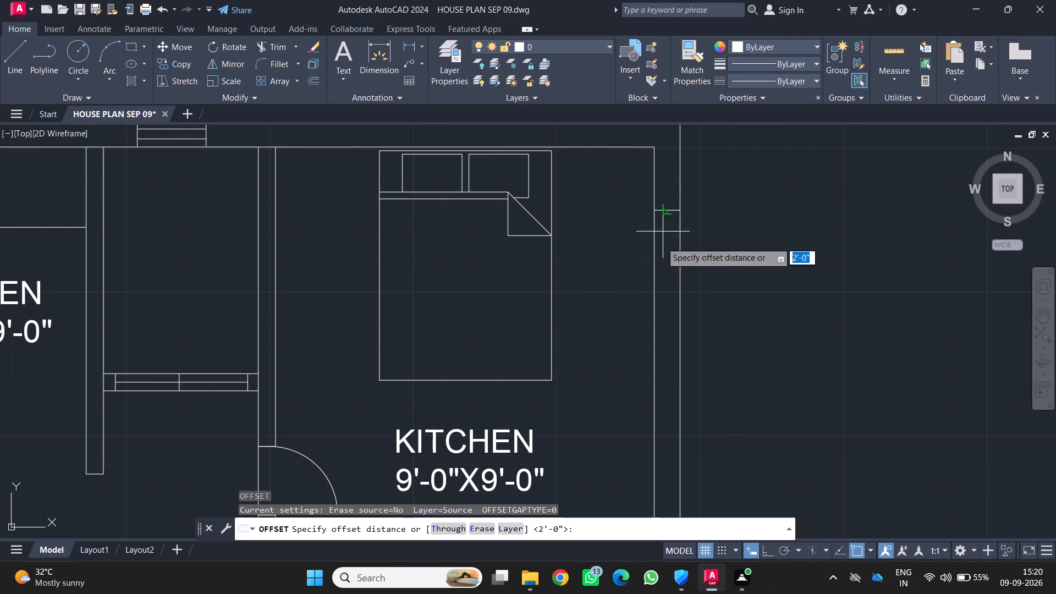
click(663, 206)
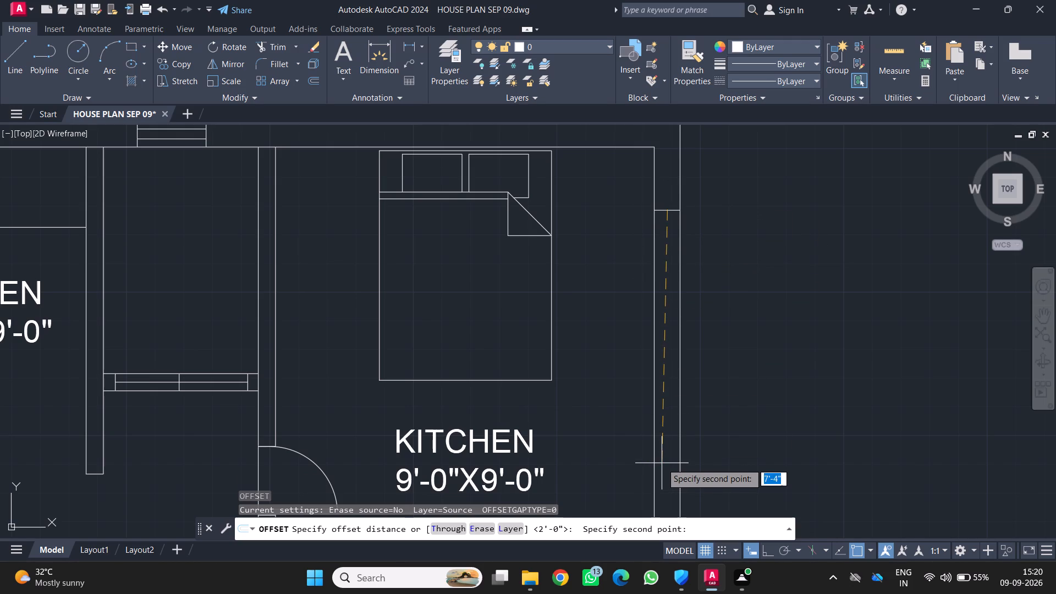
key(5)
key(apostrophe)
key(Return)
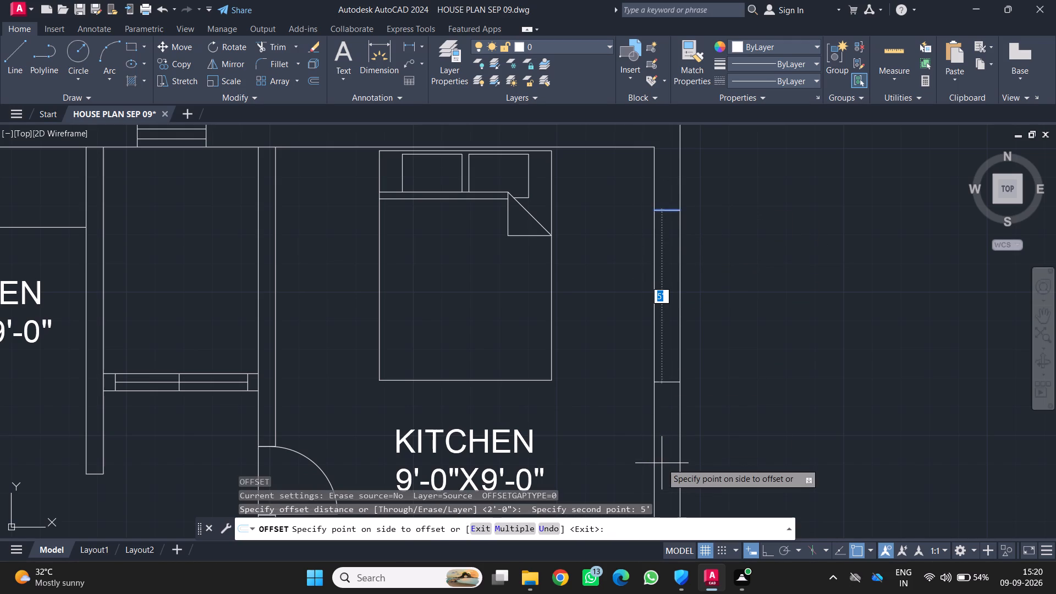
click(667, 438)
Draw two parallel vertical lines inside the east wall between the two cross lines to complete the bedroom window.
scroll(675, 448, down, 2)
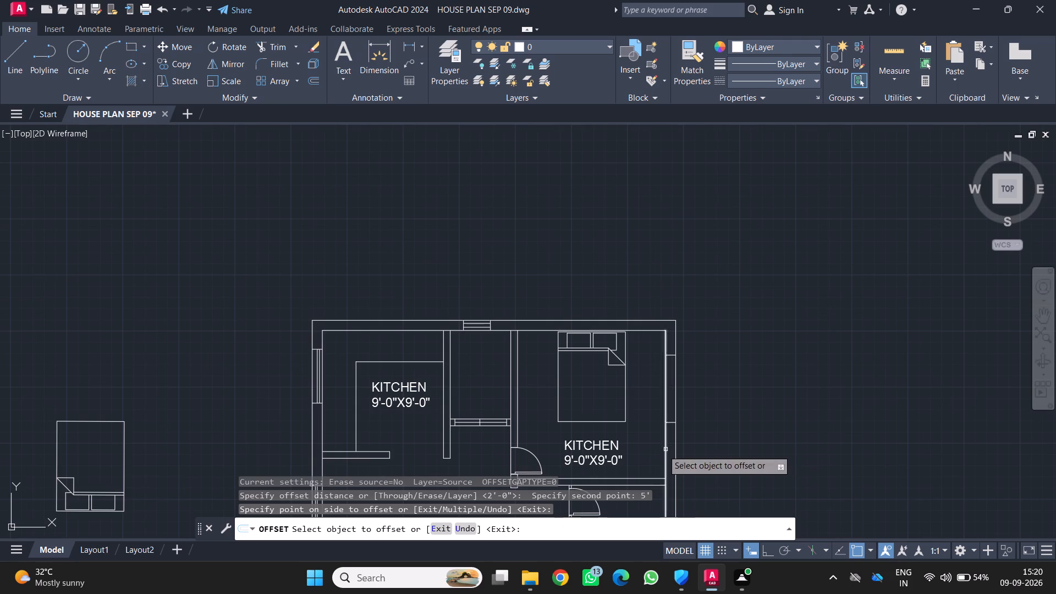
scroll(723, 411, up, 1)
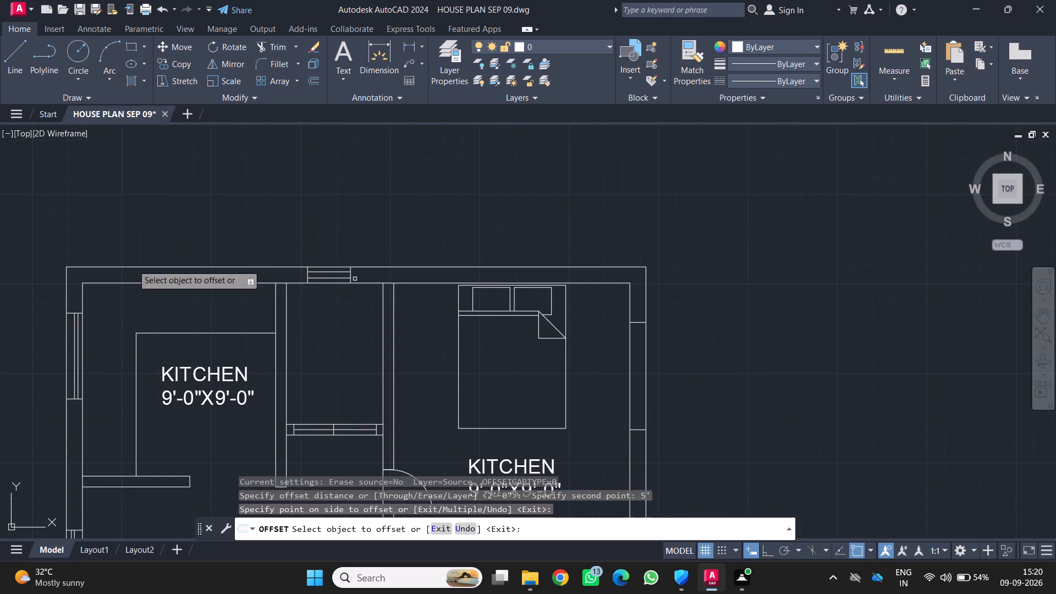
scroll(420, 333, down, 2)
middle_drag(421, 339, 532, 307)
scroll(533, 306, up, 1)
scroll(569, 362, up, 1)
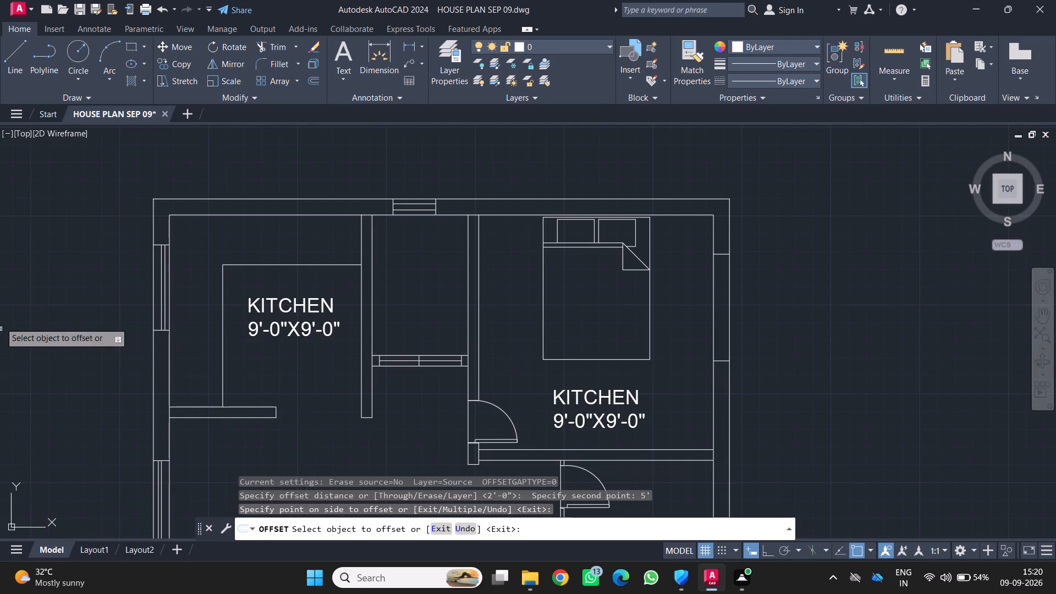
click(19, 41)
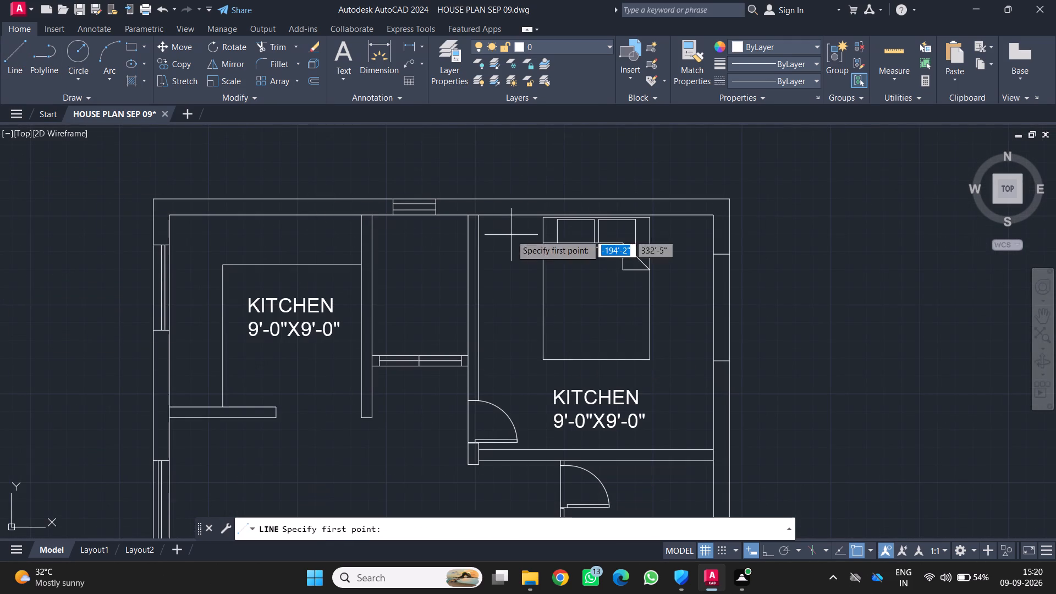
scroll(639, 300, up, 2)
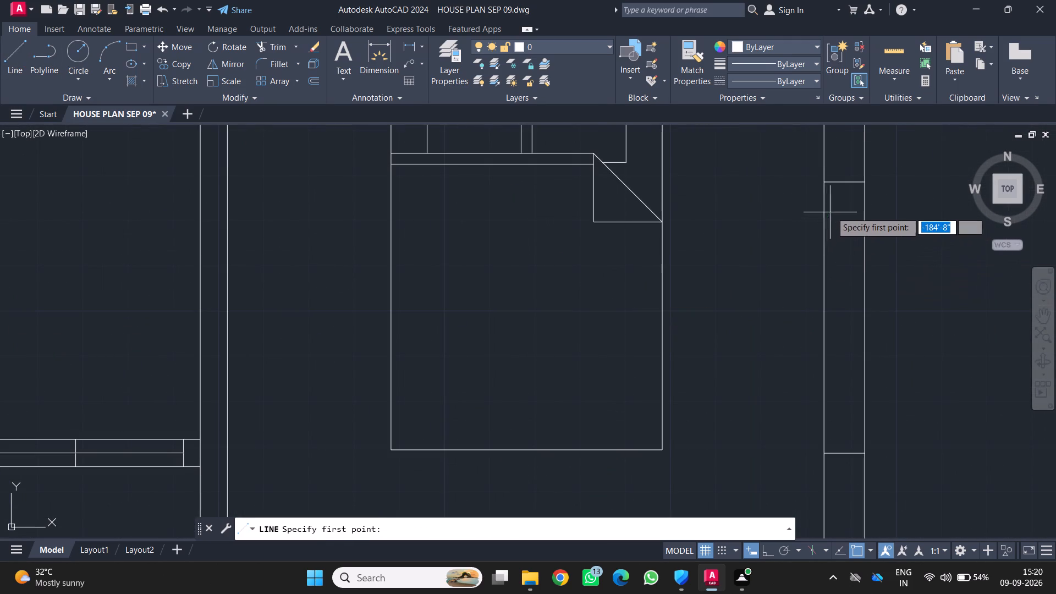
click(836, 181)
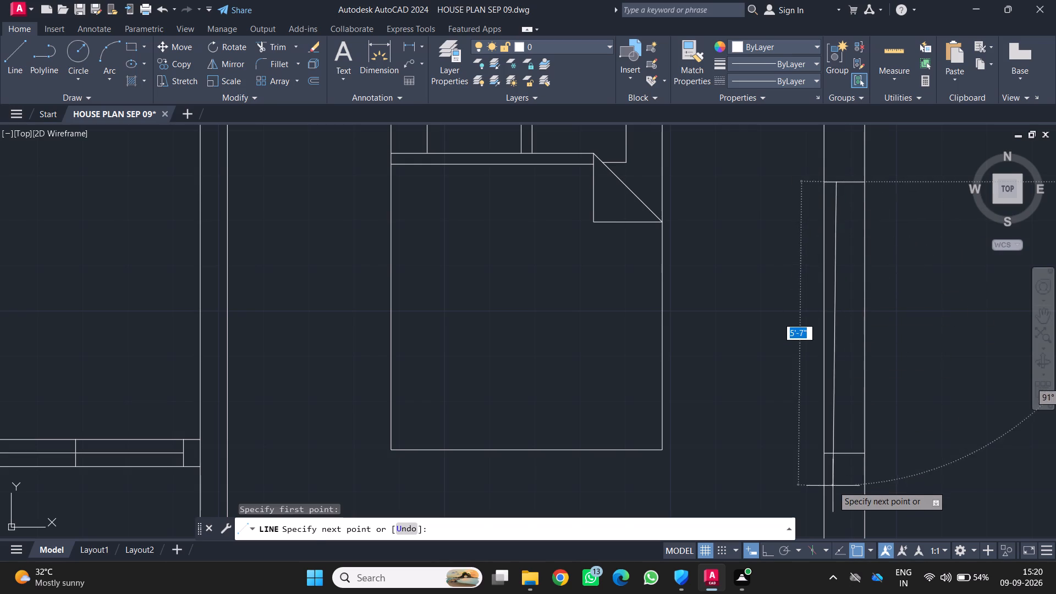
drag(837, 455, 831, 470)
key(Return)
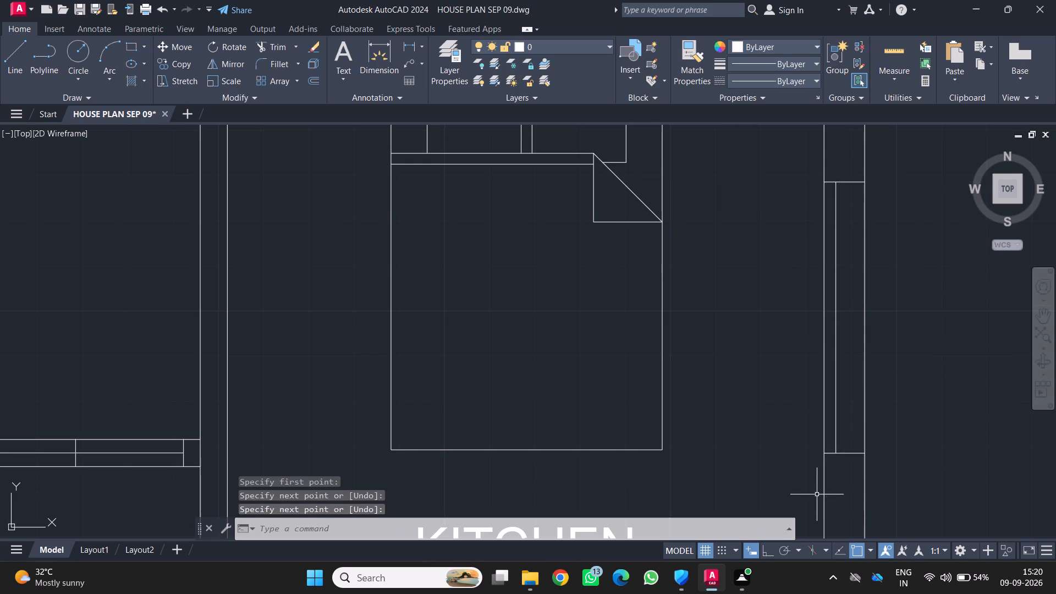
click(13, 53)
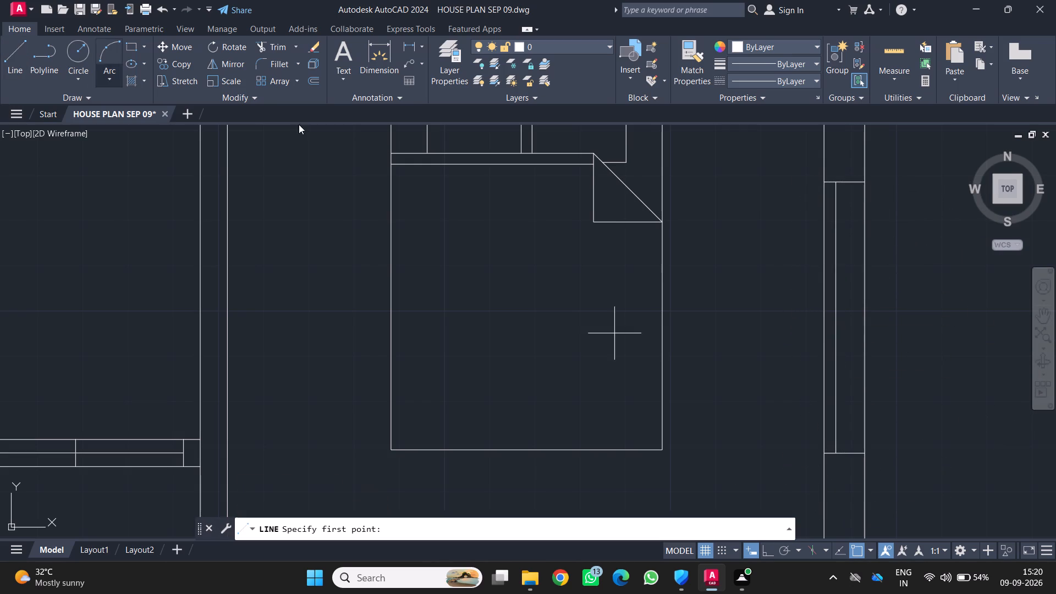
click(844, 184)
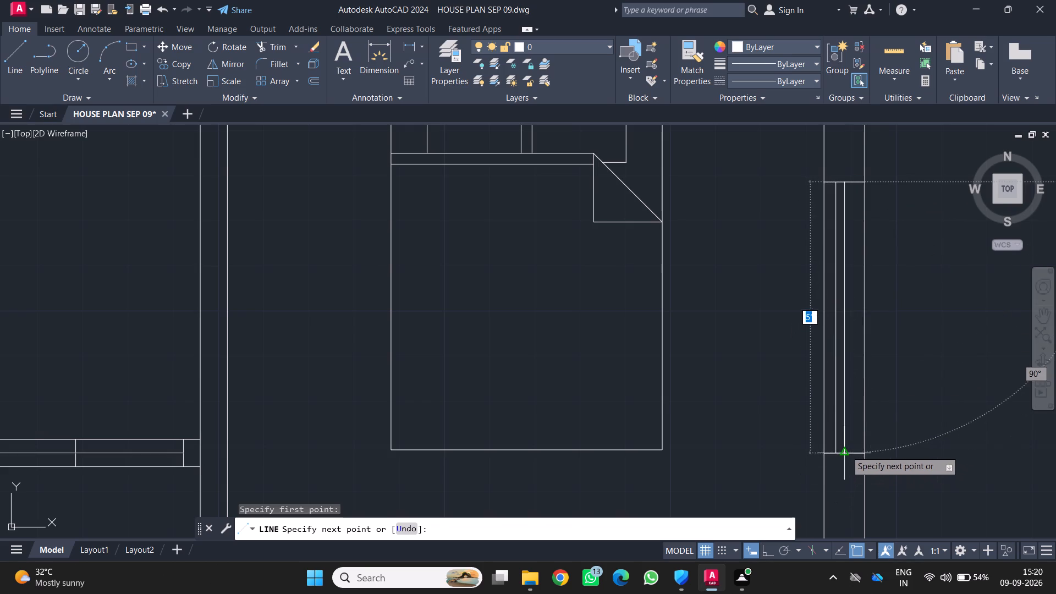
drag(844, 450, 840, 467)
key(Return)
scroll(773, 452, down, 2)
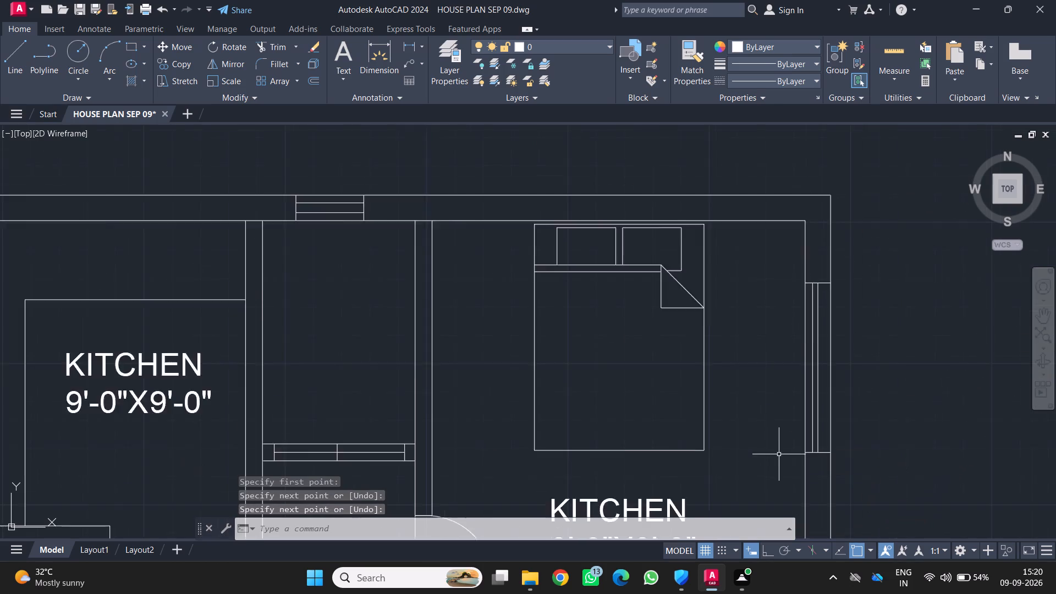
Draw a short horizontal line across the east wall beside the small room below the upper bedroom.
scroll(724, 453, down, 1)
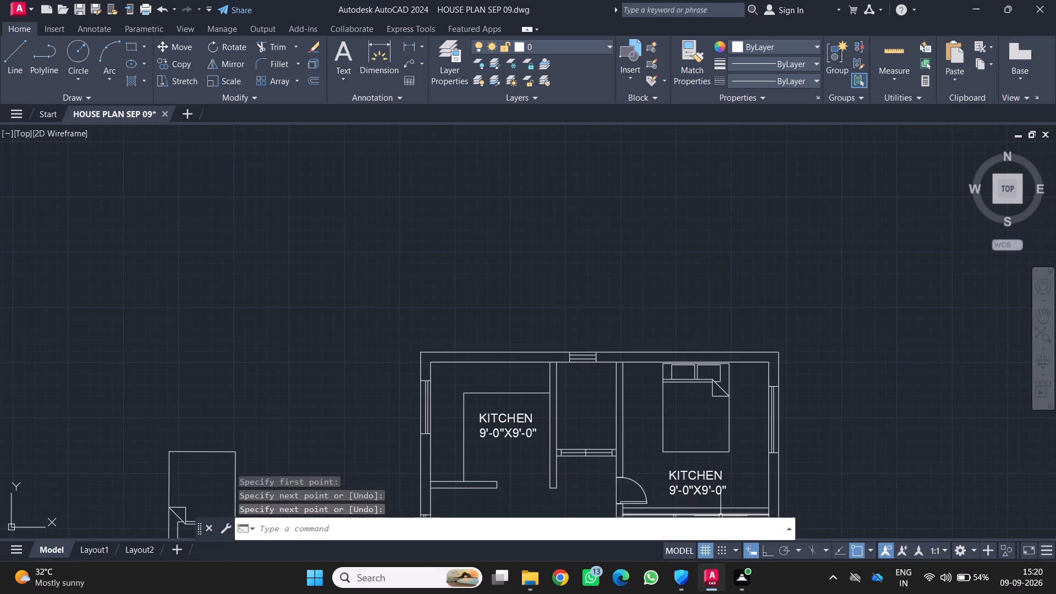
middle_drag(706, 538, 854, 245)
middle_drag(738, 385, 759, 223)
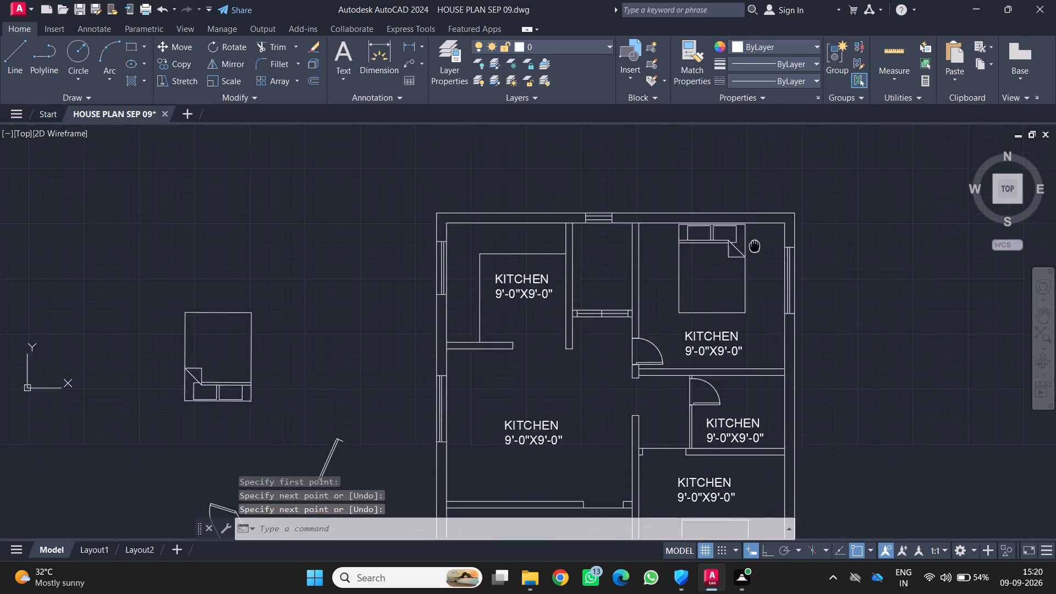
middle_drag(759, 223, 763, 194)
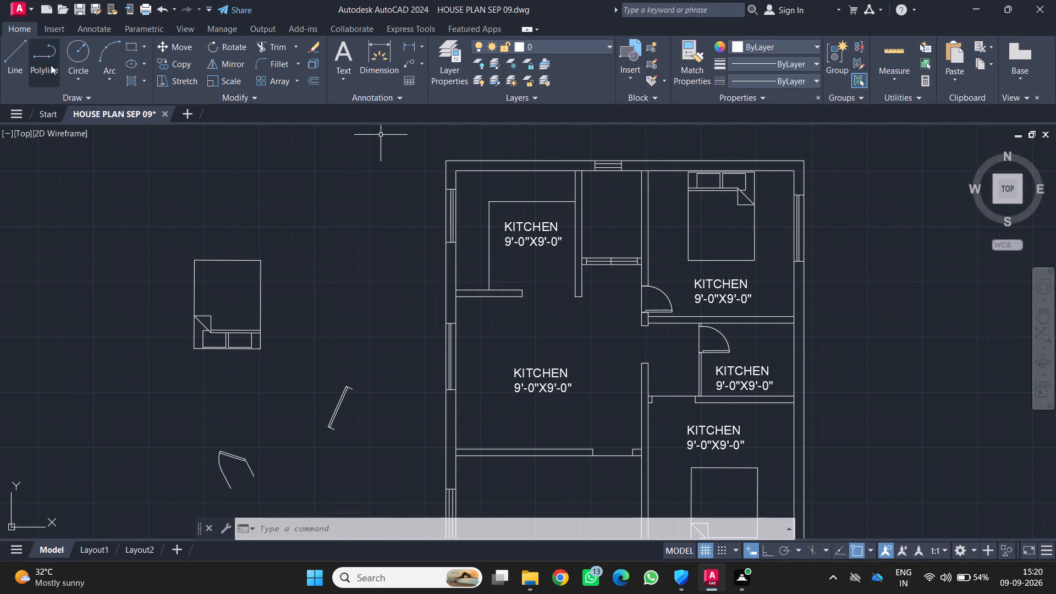
click(14, 43)
scroll(765, 343, up, 2)
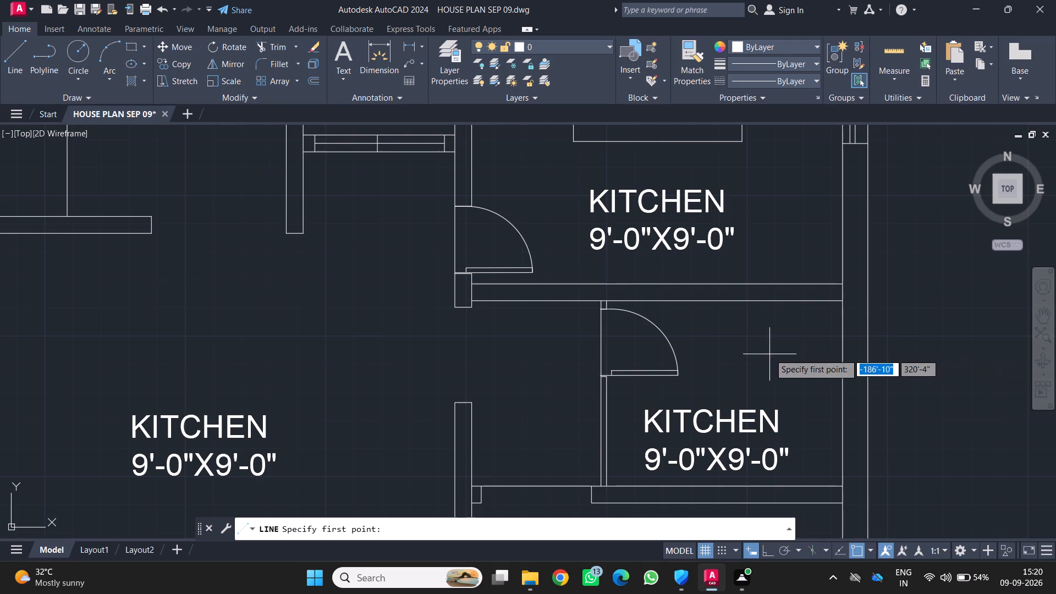
click(844, 337)
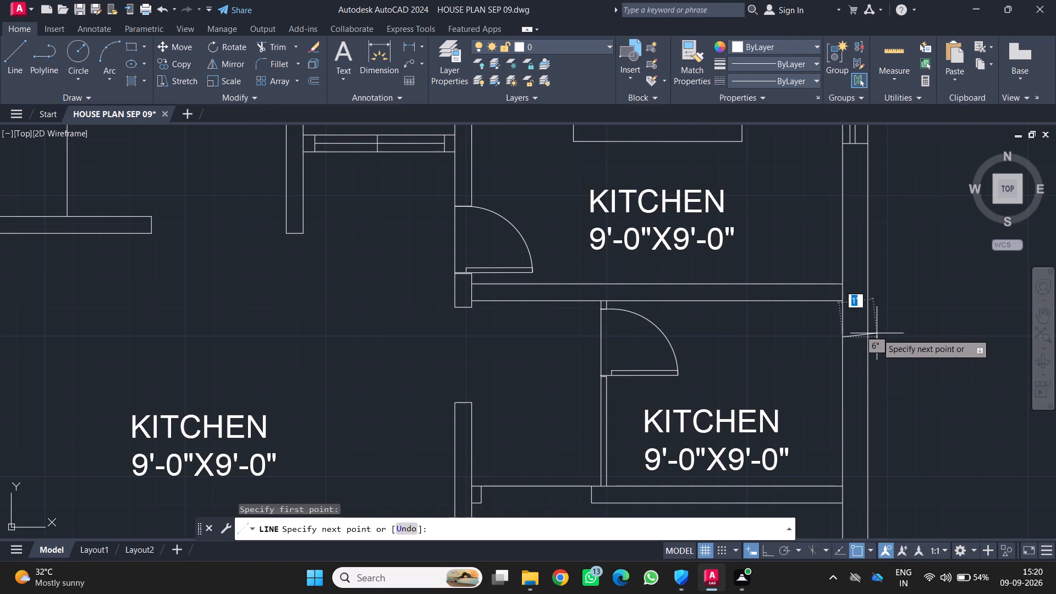
click(868, 333)
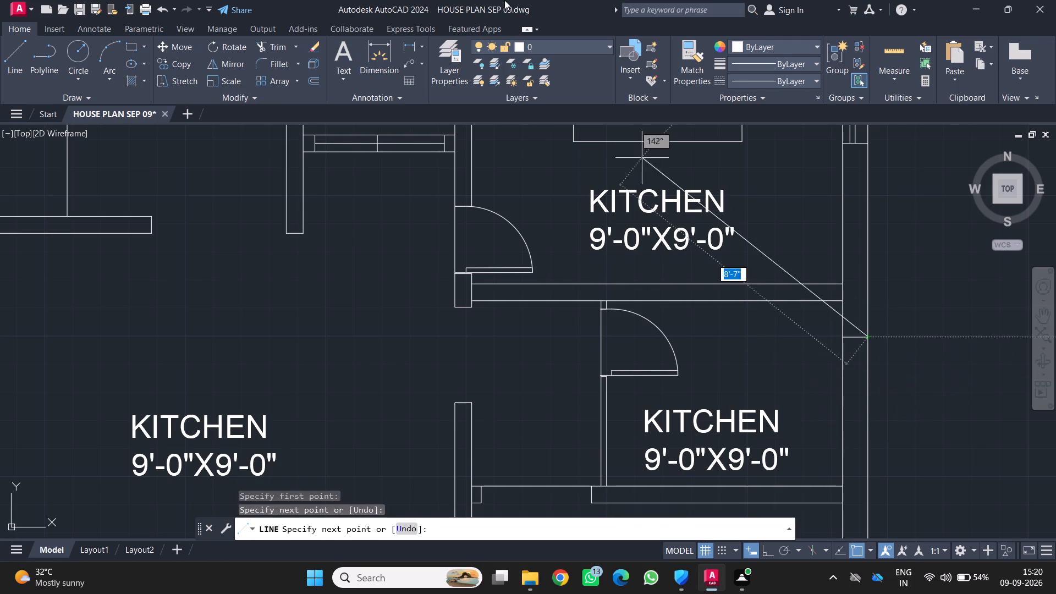
key(Return)
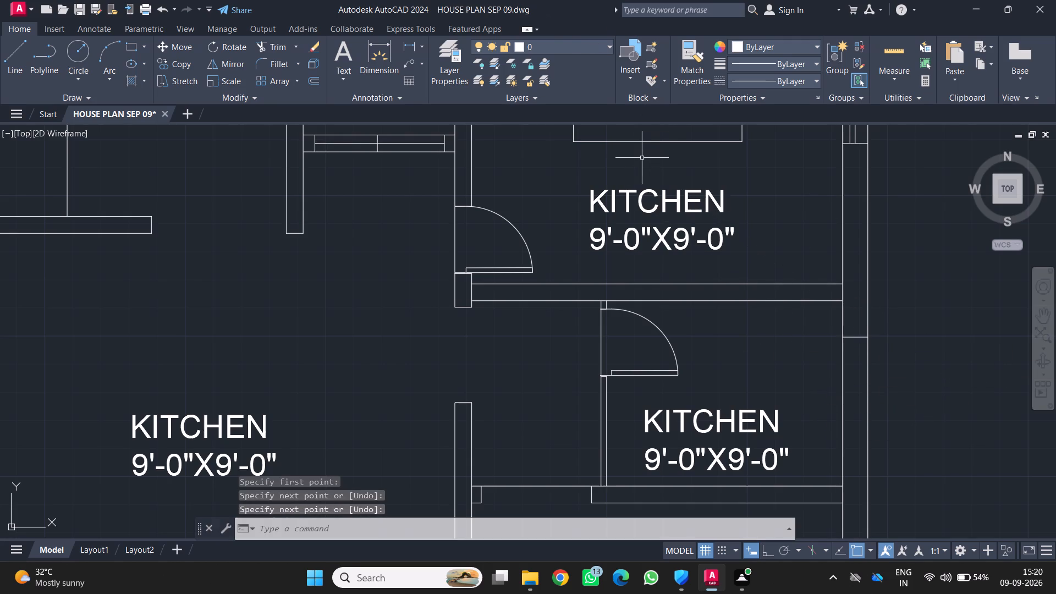
Offset the small room's cross line in the east wall 2' downward to mark the window's other end.
click(859, 339)
click(866, 331)
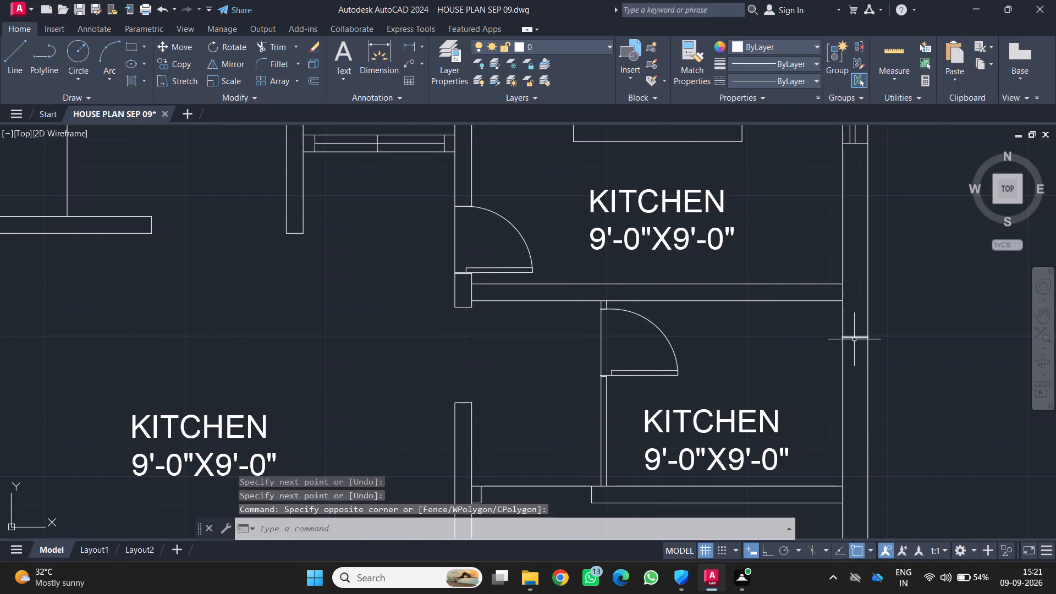
click(855, 337)
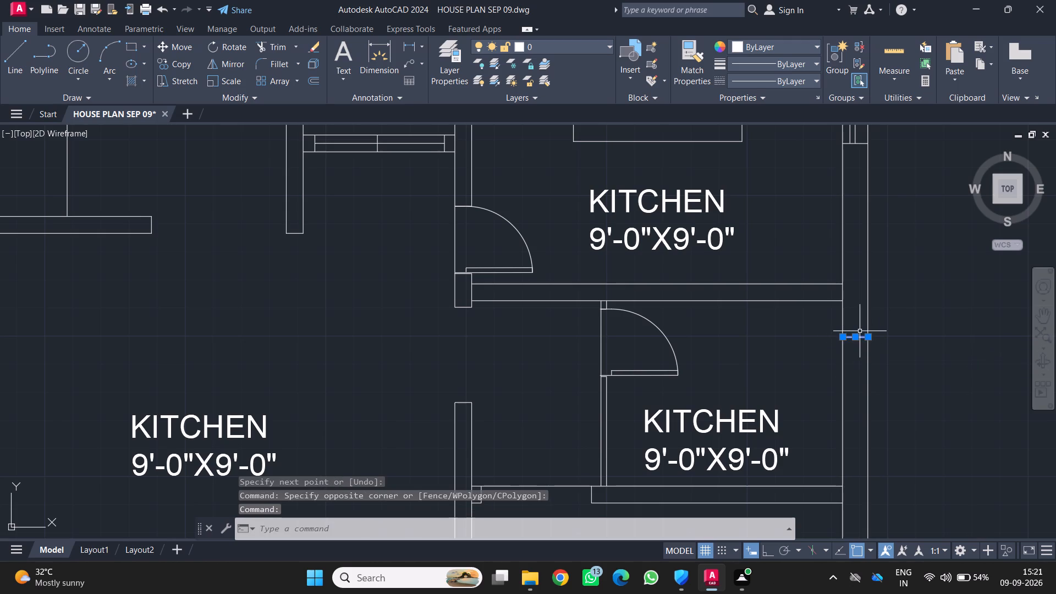
key(o)
key(Return)
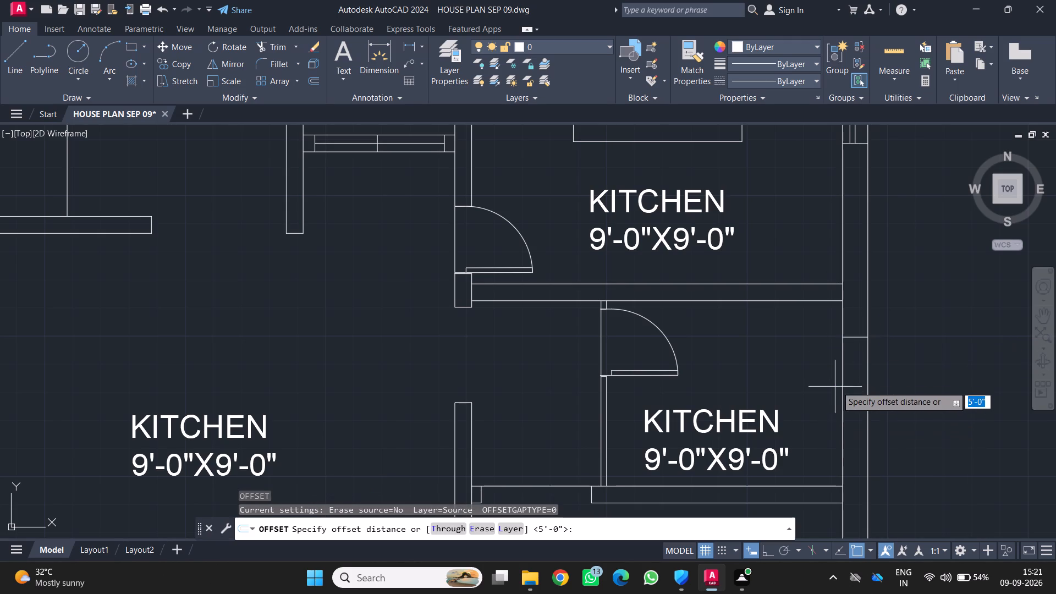
drag(856, 340, 859, 375)
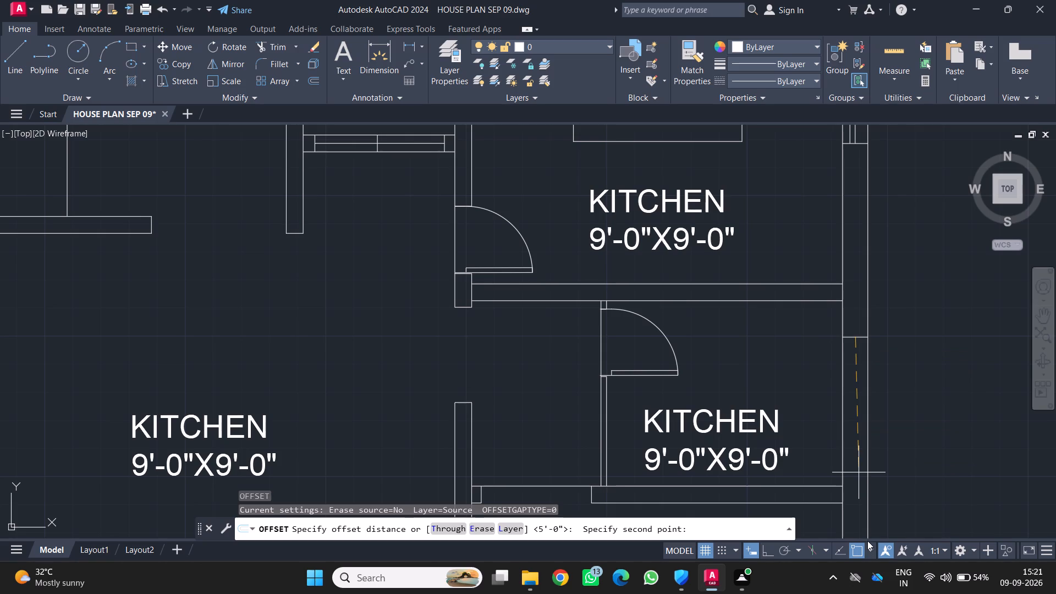
key(2)
key(apostrophe)
key(Return)
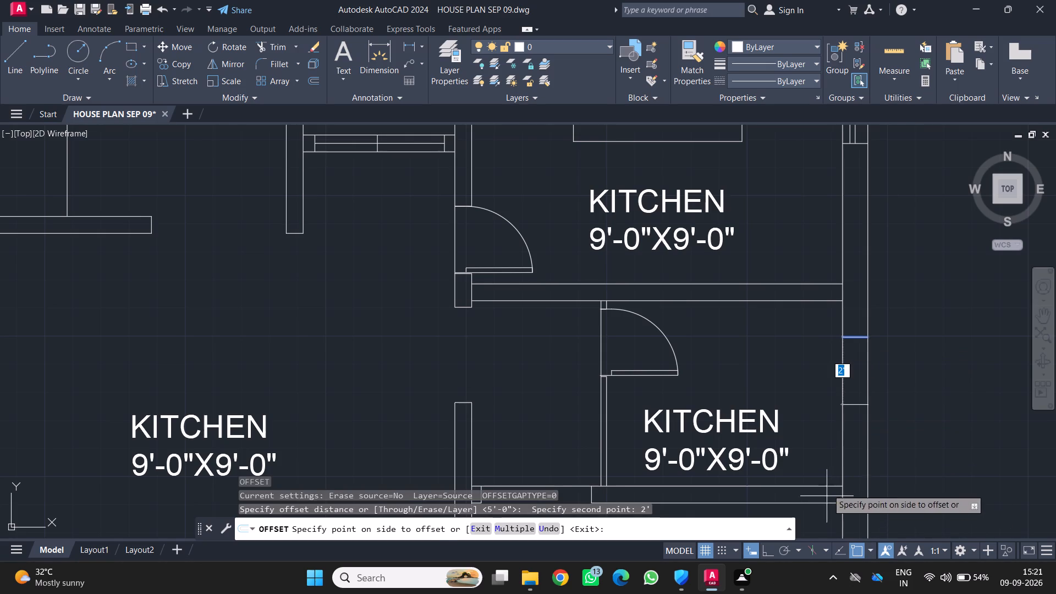
click(898, 432)
Draw two parallel vertical lines inside the east wall between the small room's cross lines to complete its 2' window.
scroll(726, 565, down, 1)
scroll(737, 417, down, 1)
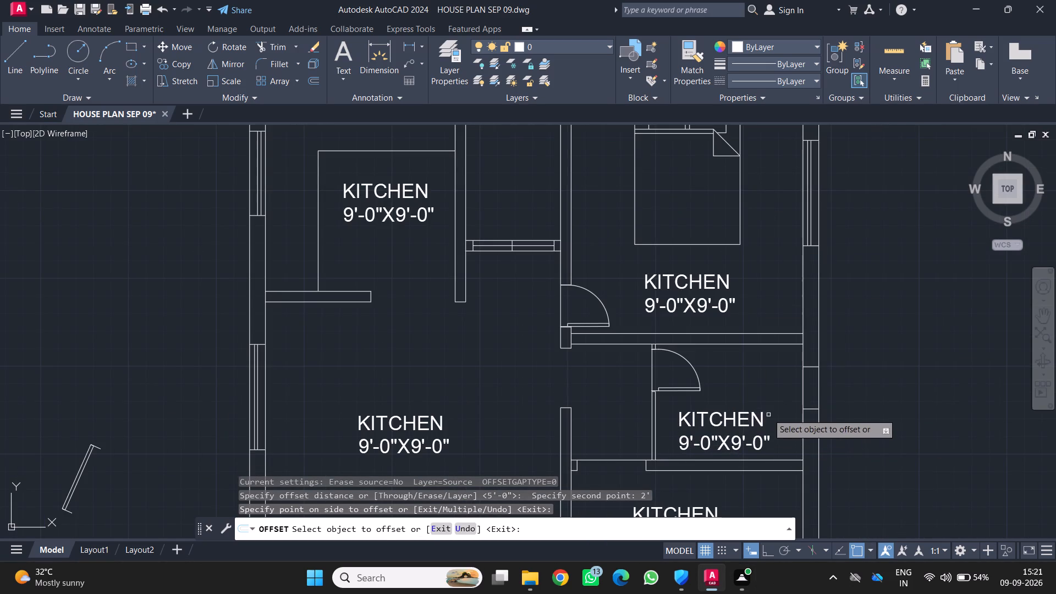
click(25, 45)
scroll(468, 271, up, 1)
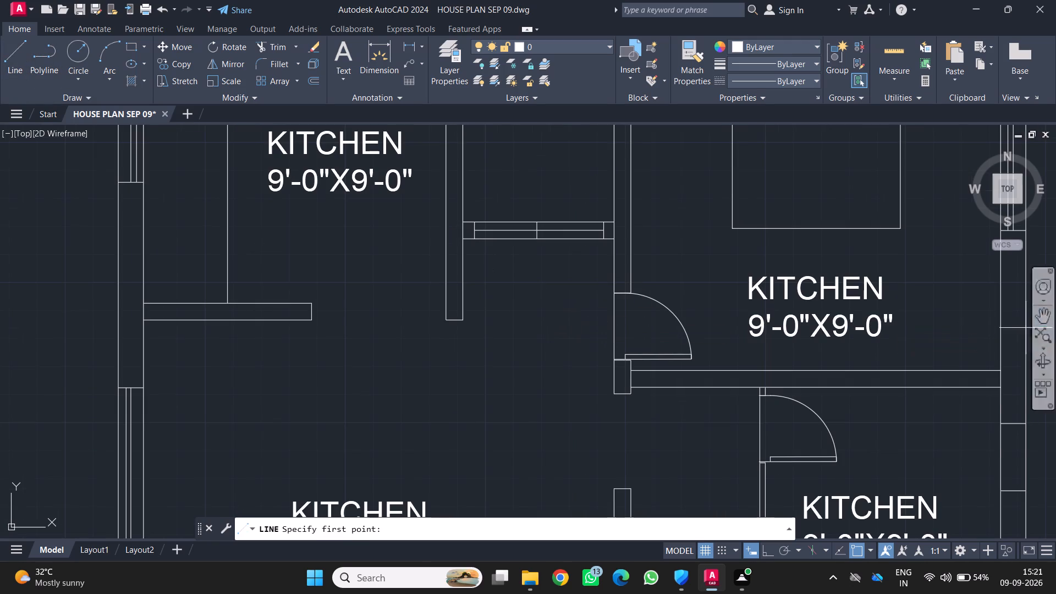
middle_drag(876, 426, 505, 313)
scroll(541, 314, up, 2)
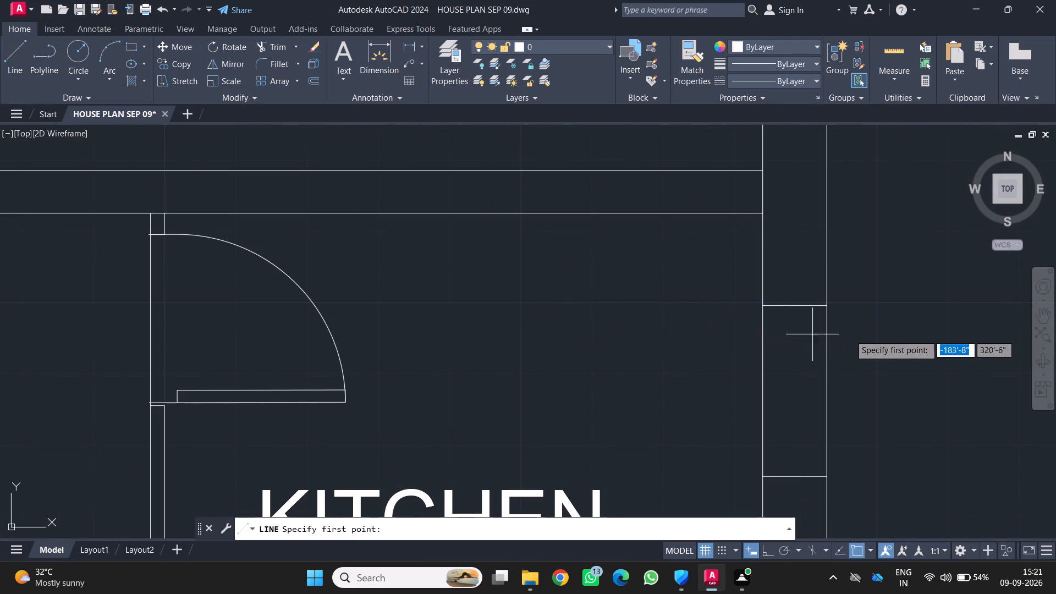
click(787, 307)
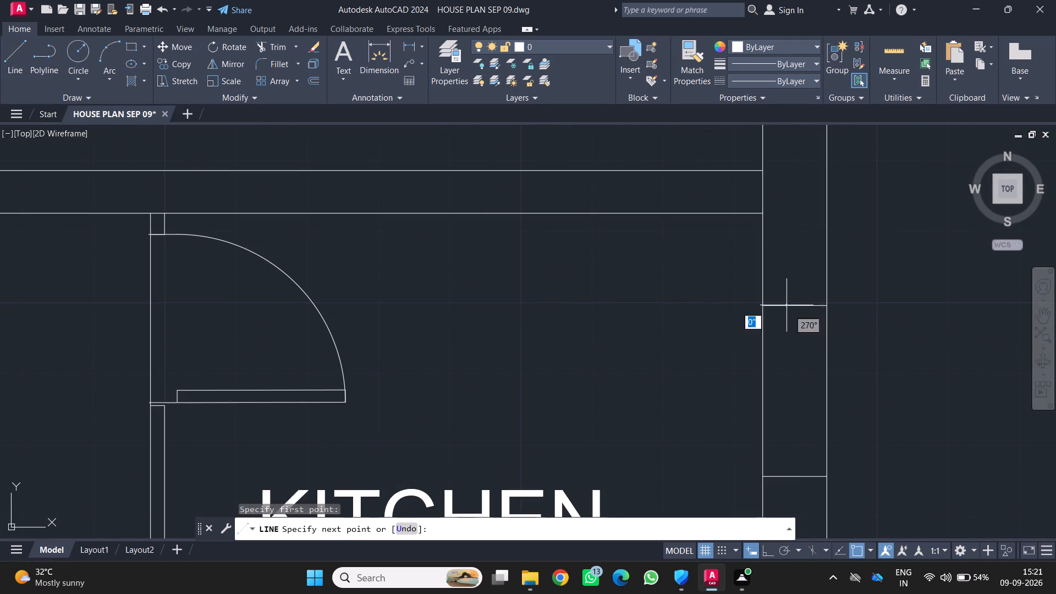
click(787, 480)
key(Return)
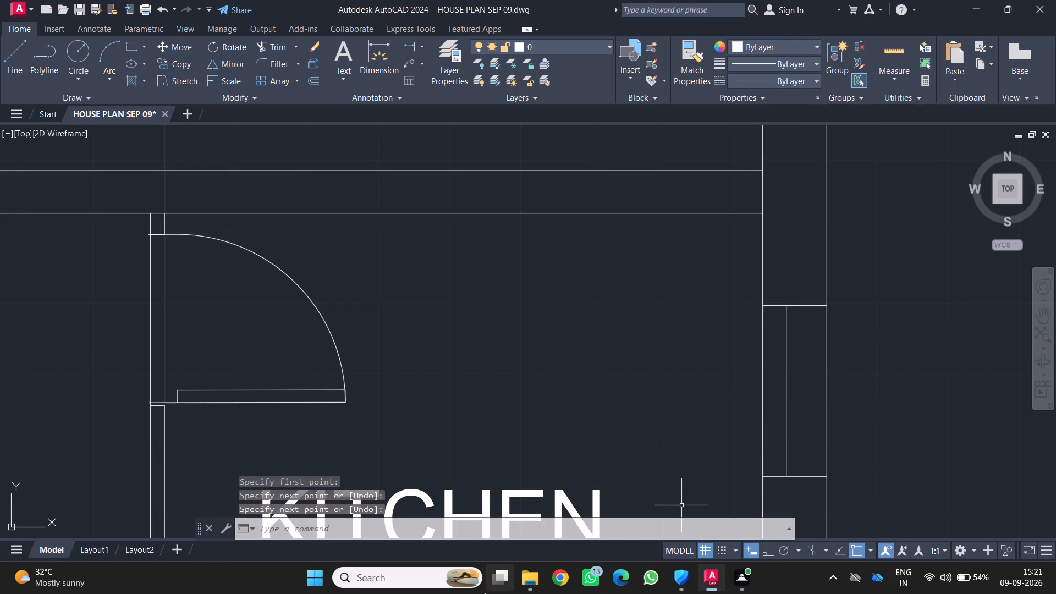
drag(21, 43, 28, 53)
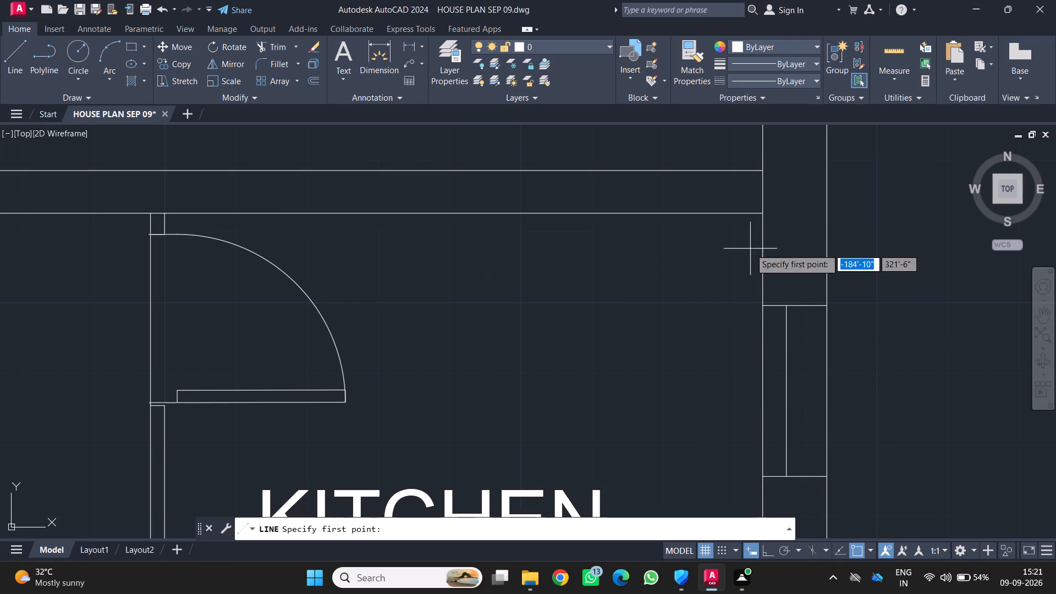
click(802, 306)
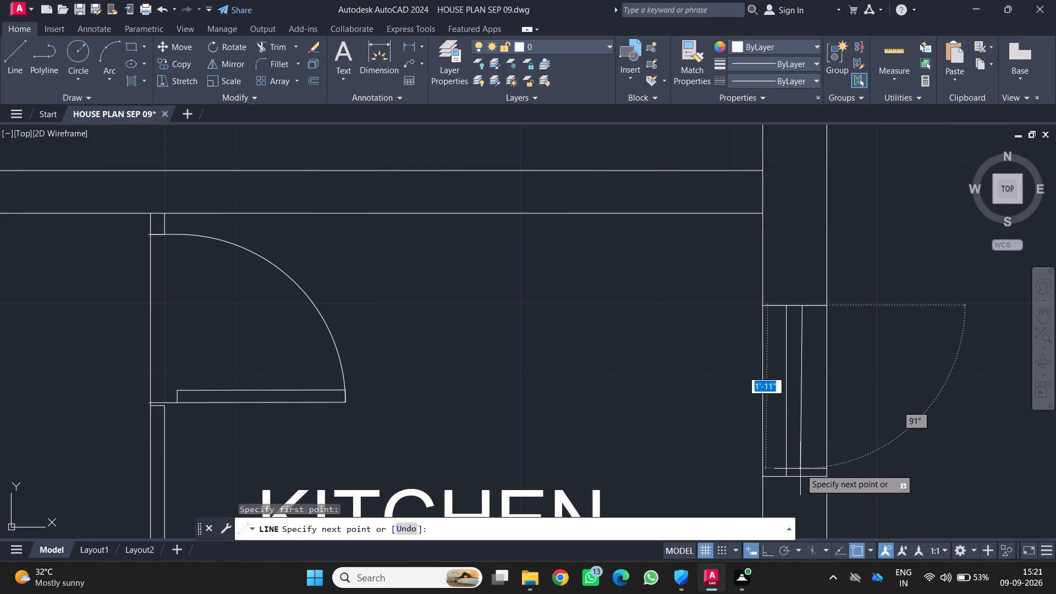
click(800, 475)
key(Return)
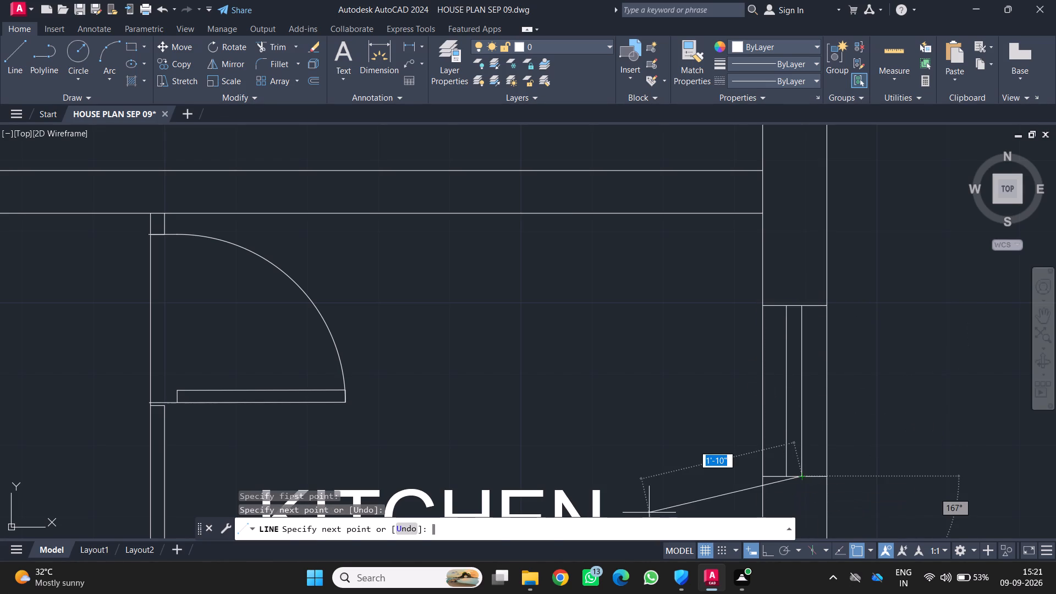
Draw a 9" horizontal line across the east wall beside the lower bedroom, just above the bed.
scroll(918, 418, down, 3)
scroll(854, 438, down, 1)
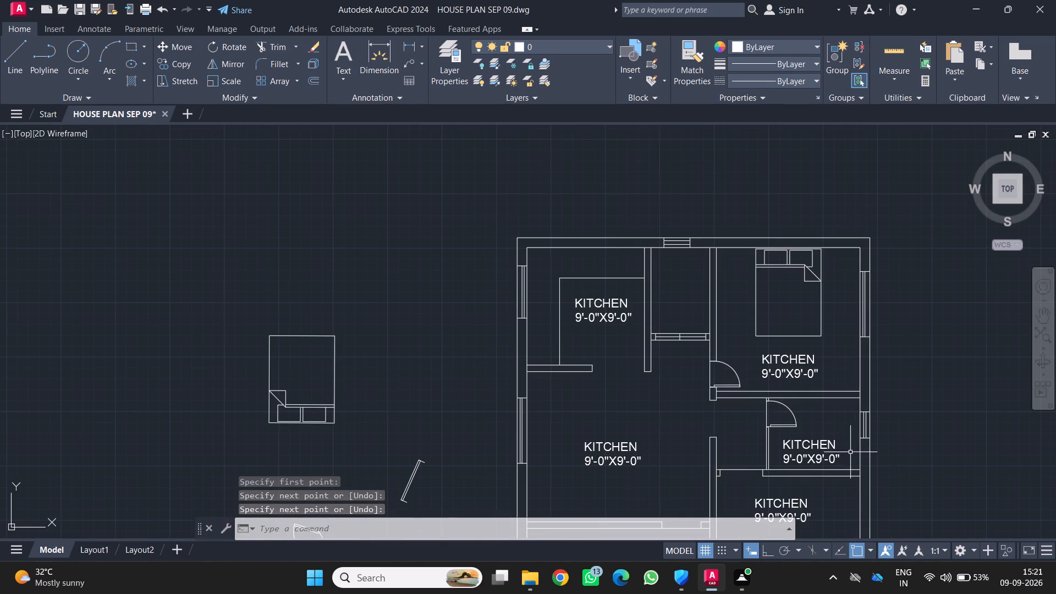
middle_drag(870, 514, 827, 370)
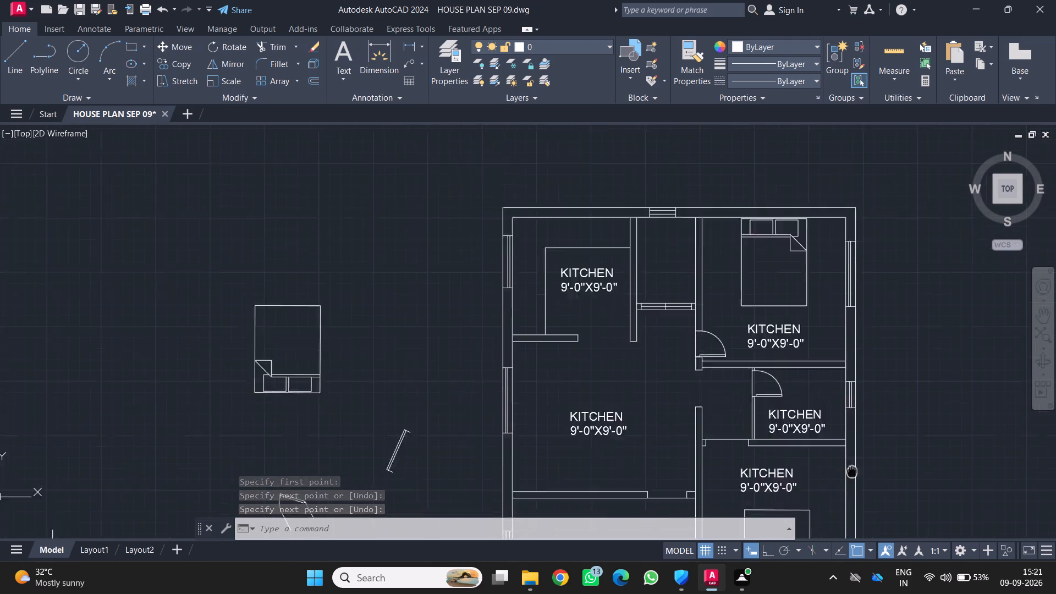
middle_drag(827, 370, 810, 287)
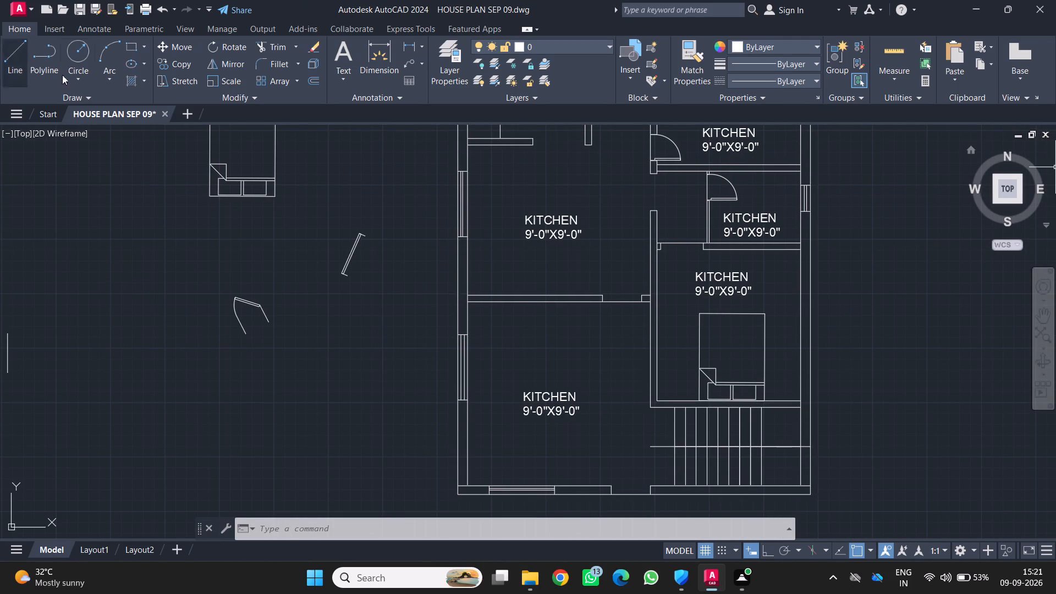
click(12, 42)
scroll(955, 210, up, 1)
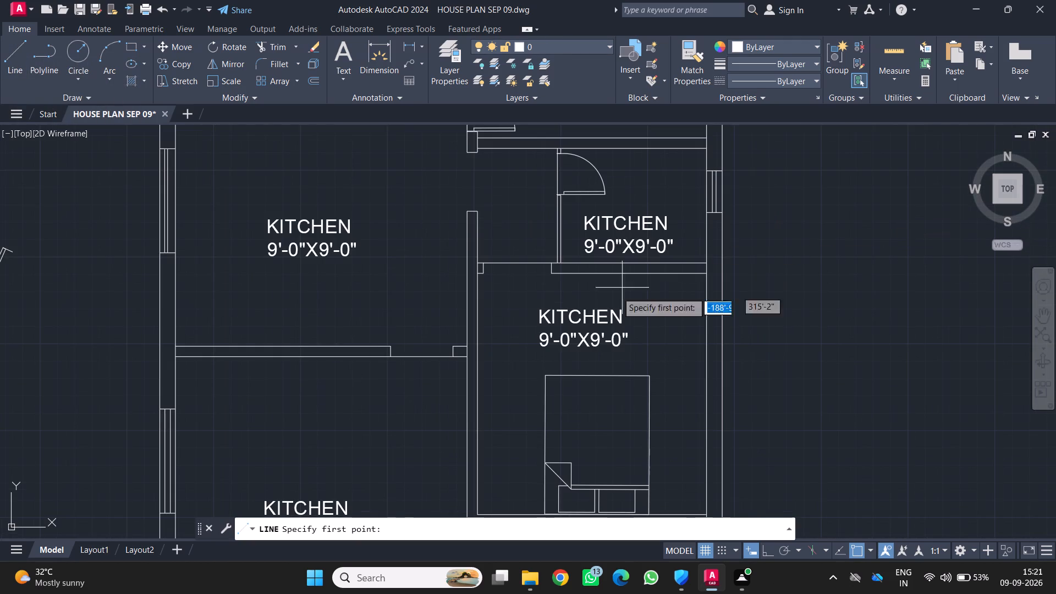
middle_drag(705, 358, 716, 290)
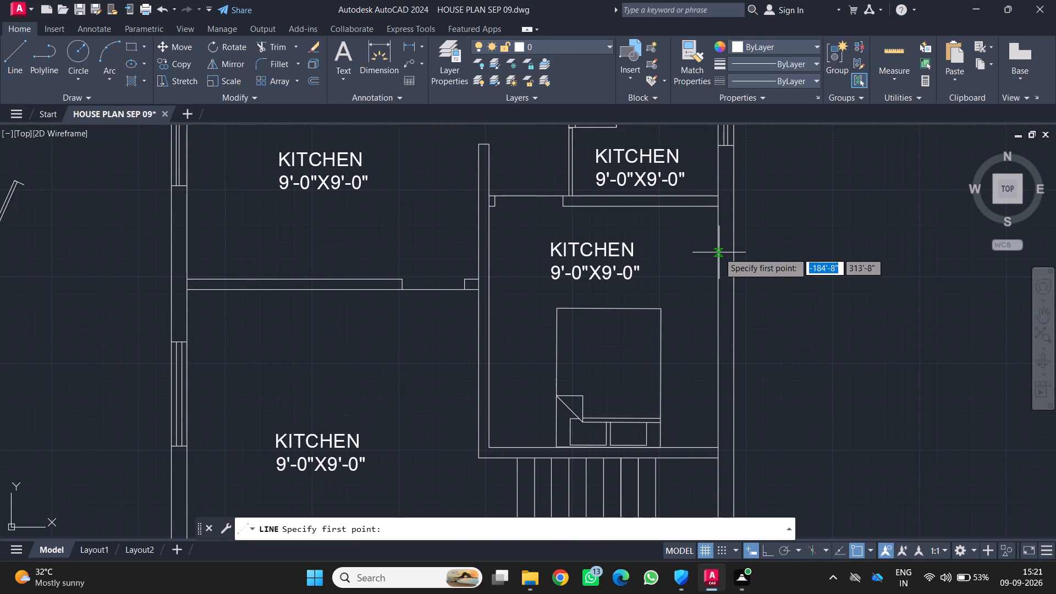
click(719, 244)
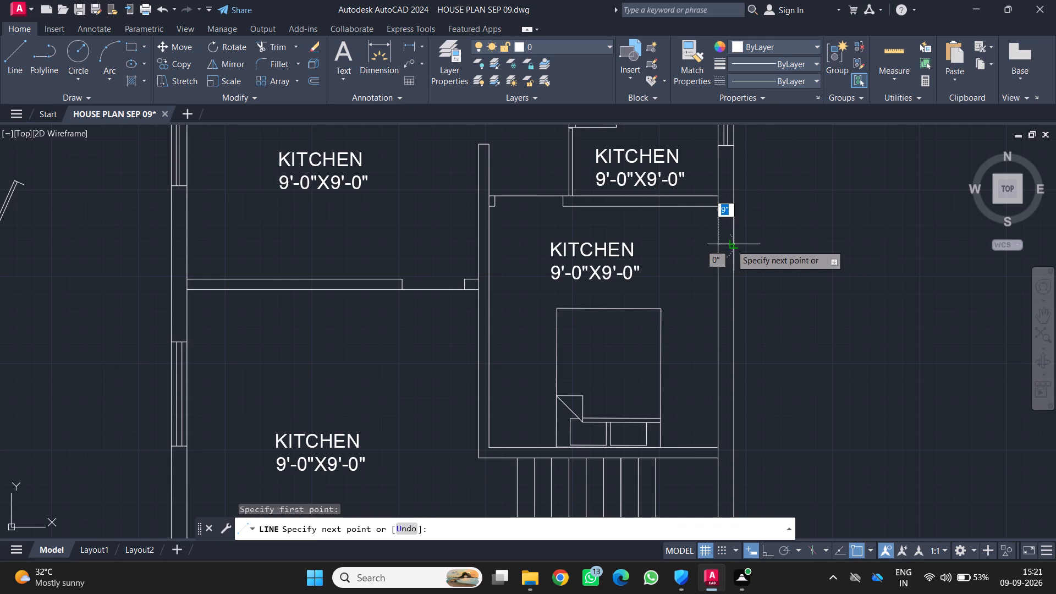
click(731, 244)
key(Return)
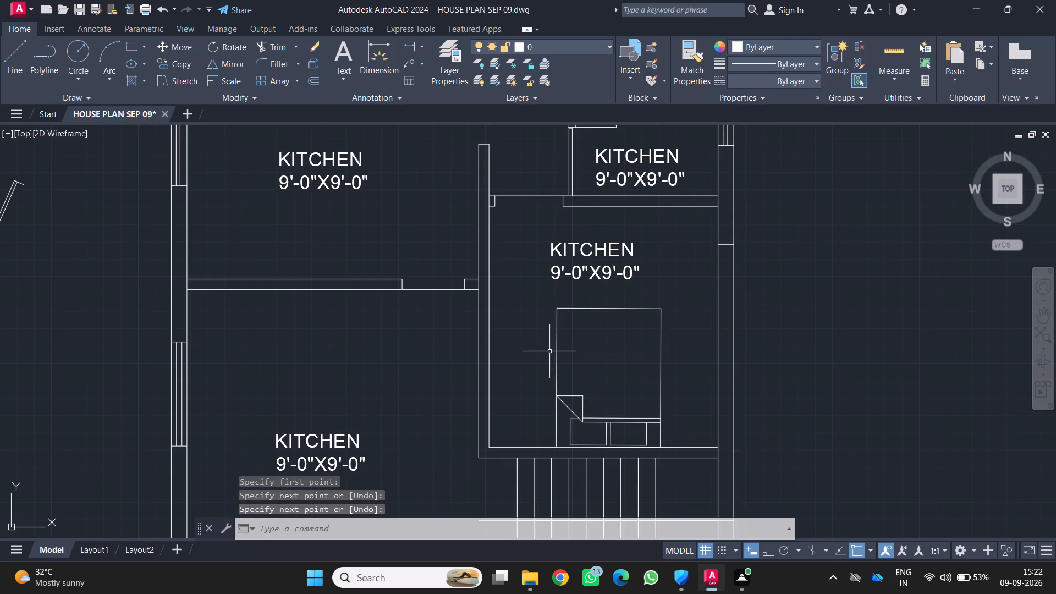
Offset the lower bedroom's cross line in the east wall 5' downward to mark the window's other end.
click(725, 244)
key(o)
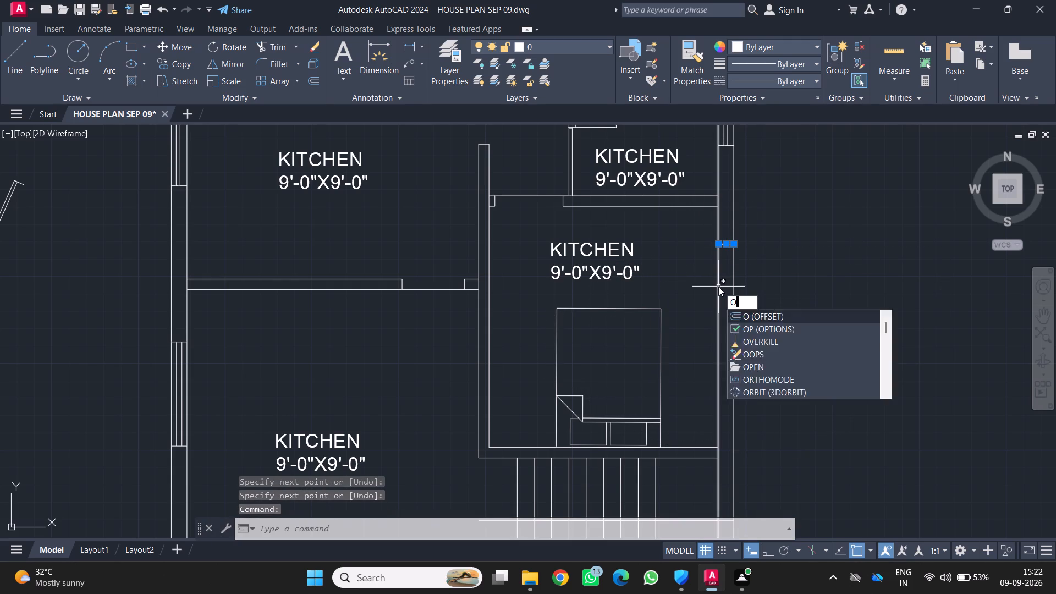
key(Return)
click(725, 245)
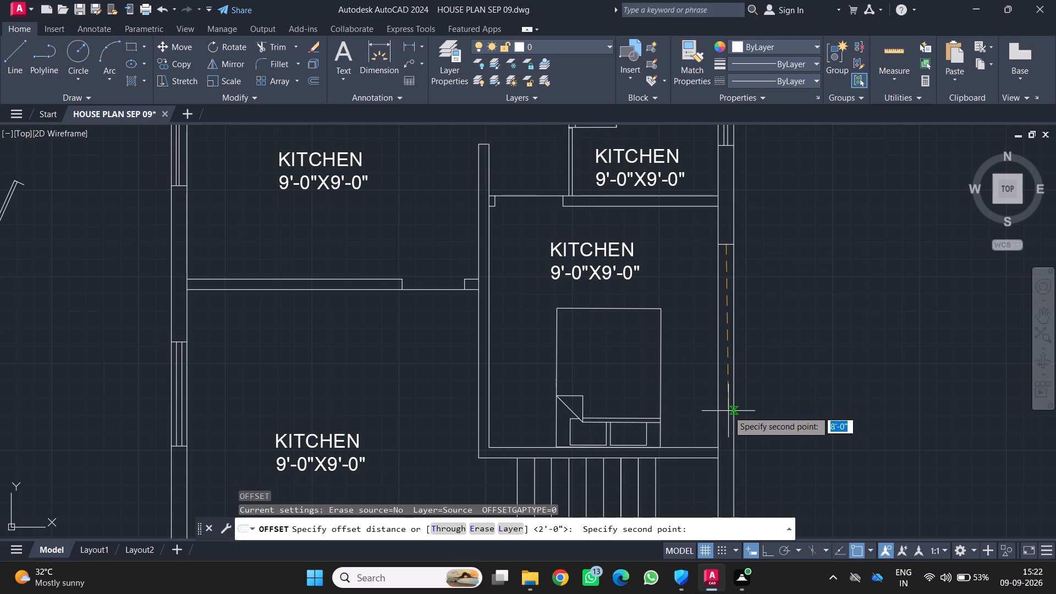
key(5)
key(apostrophe)
key(Return)
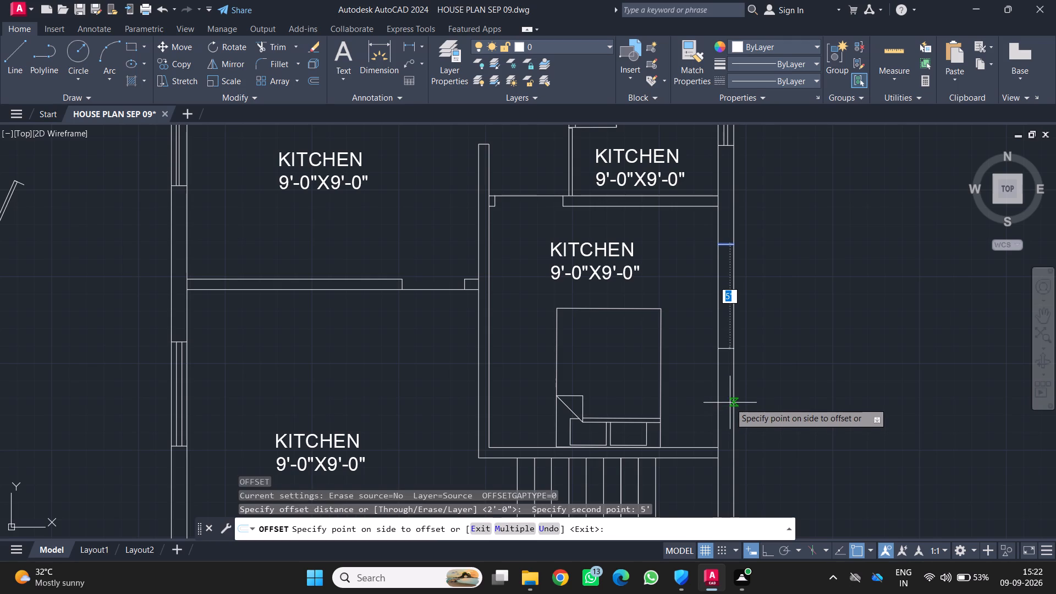
click(722, 389)
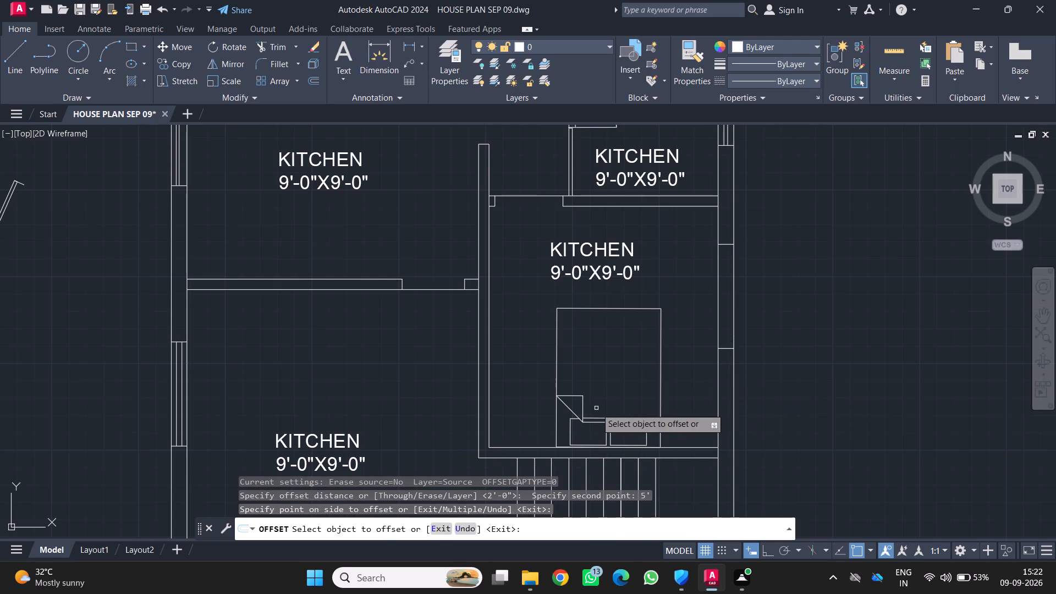
Draw two parallel vertical lines inside the east wall between the lower bedroom's cross lines to complete its 5' window.
click(14, 49)
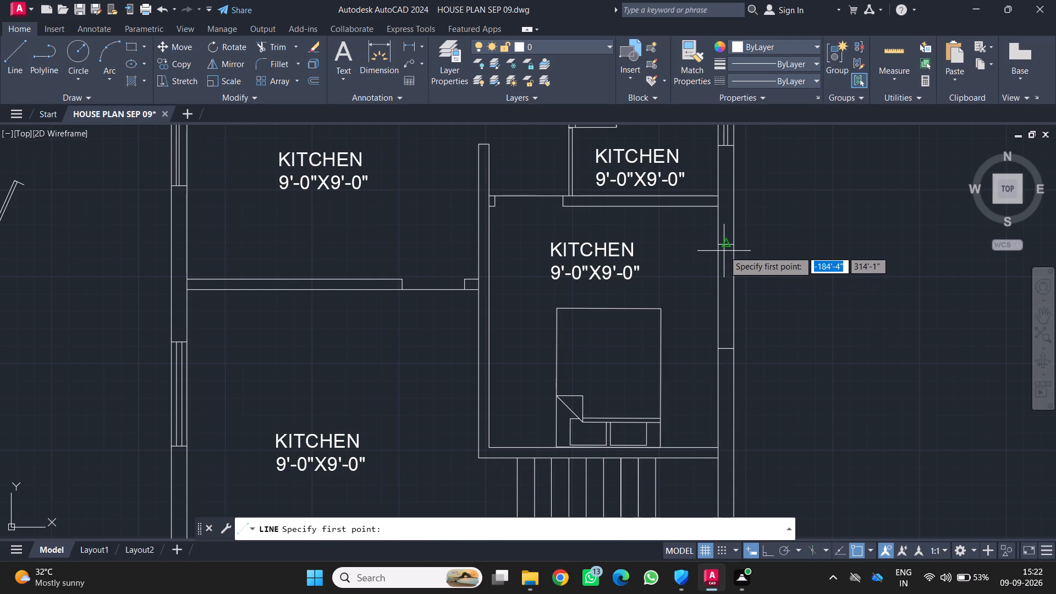
scroll(718, 251, up, 3)
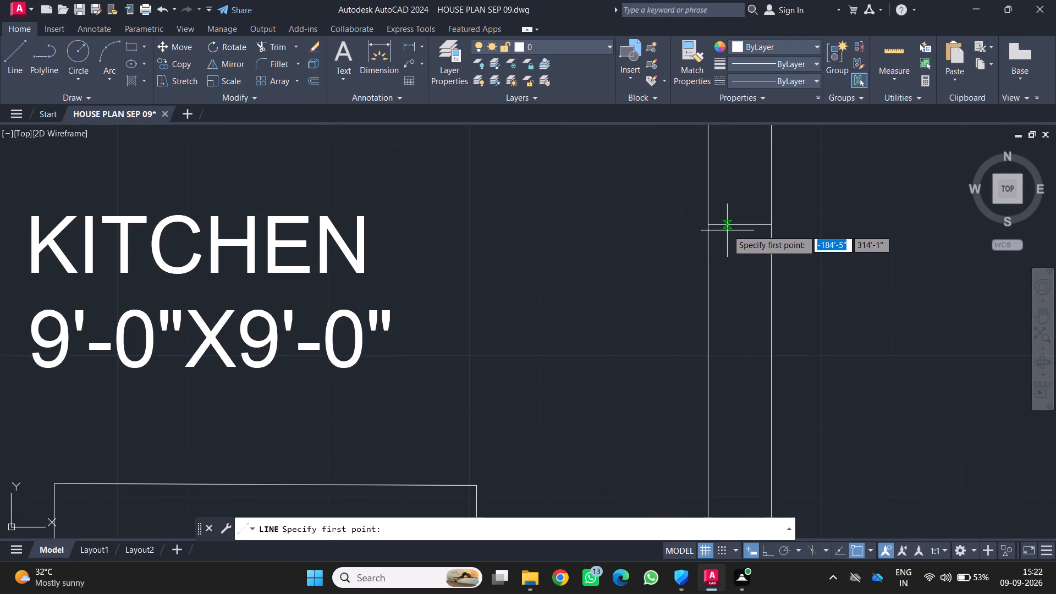
click(727, 227)
scroll(731, 491, down, 2)
middle_drag(731, 487, 744, 411)
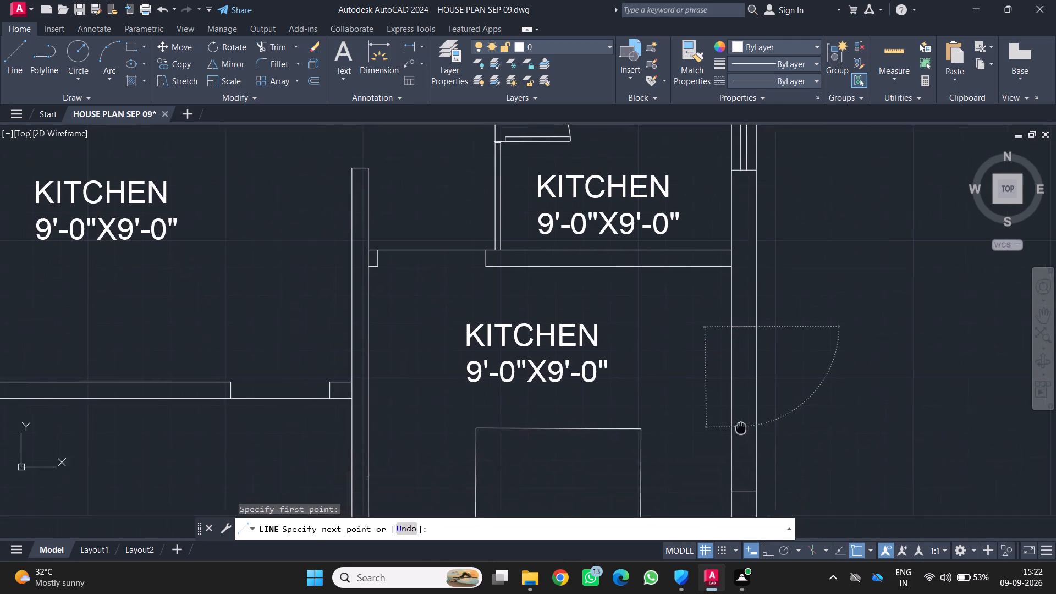
middle_drag(744, 411, 746, 404)
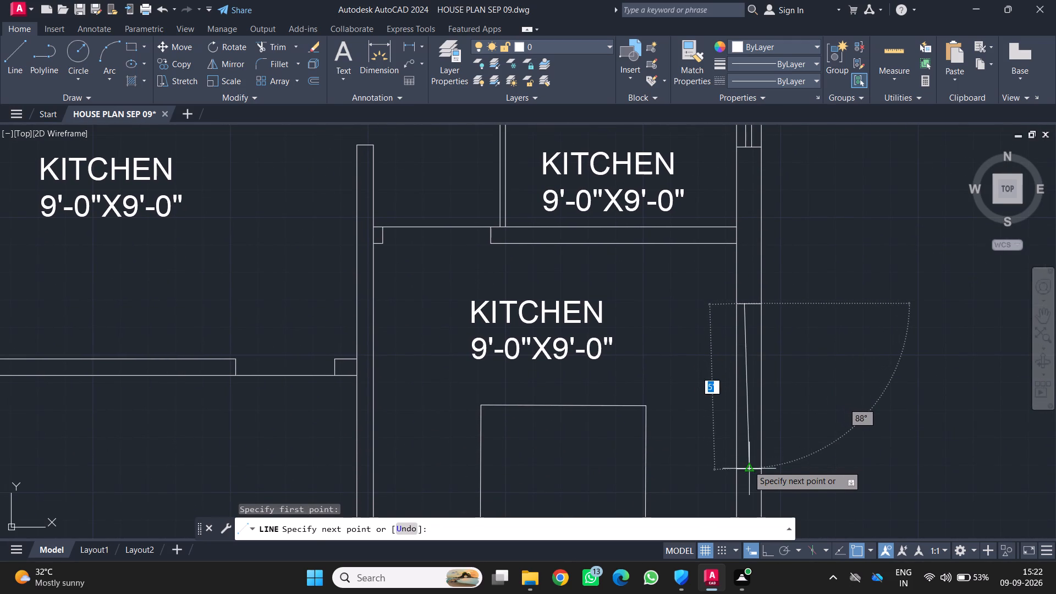
click(744, 465)
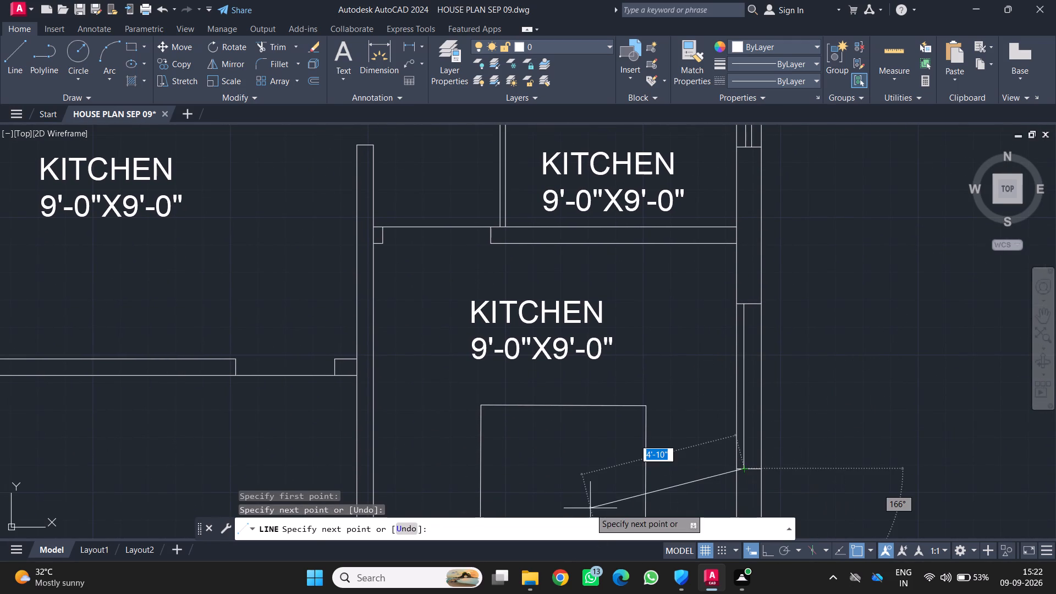
key(Return)
click(12, 47)
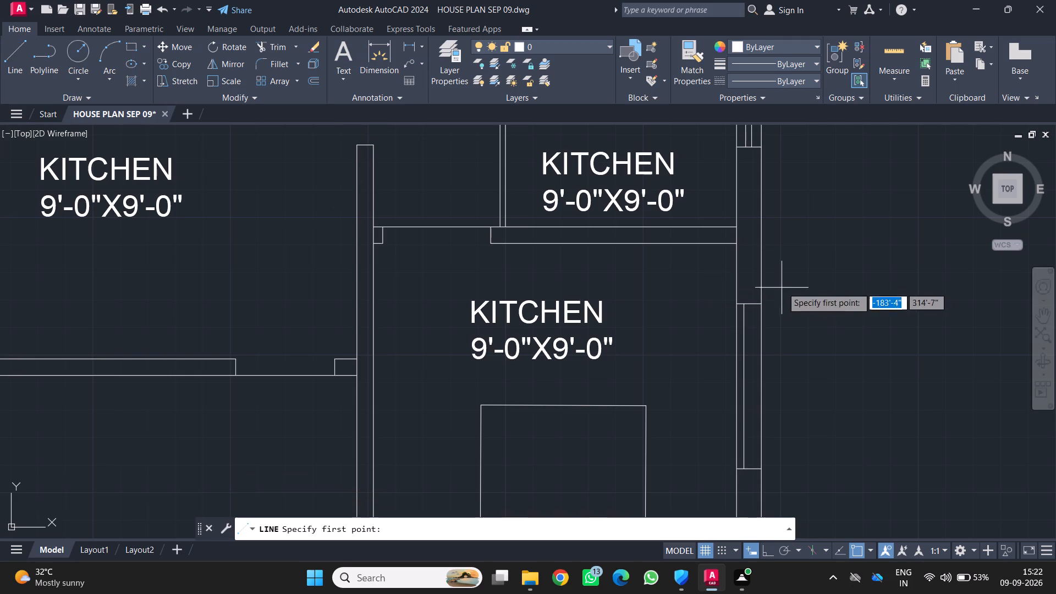
click(751, 304)
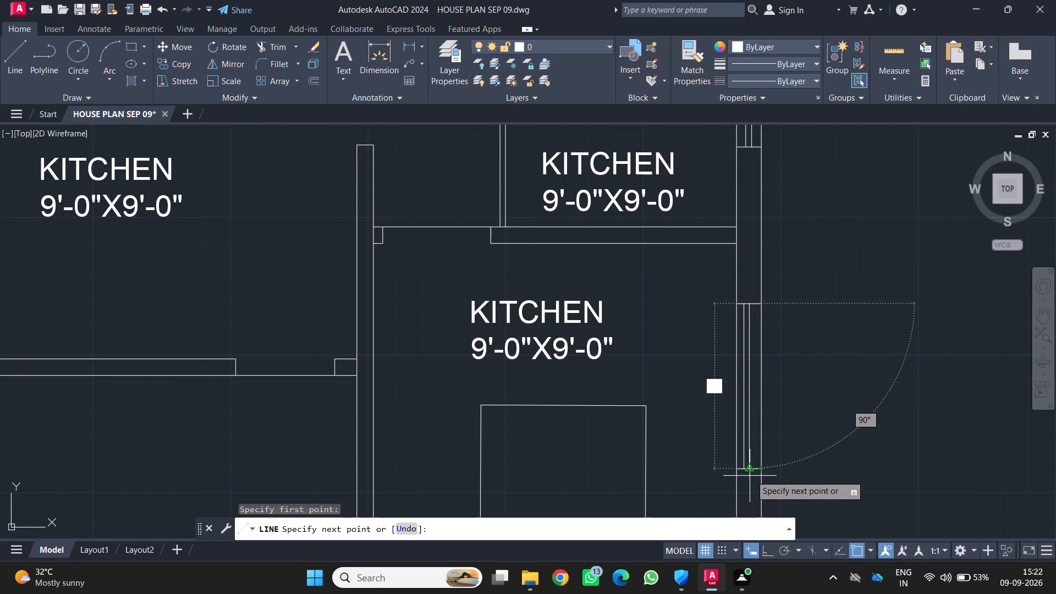
click(751, 470)
key(Return)
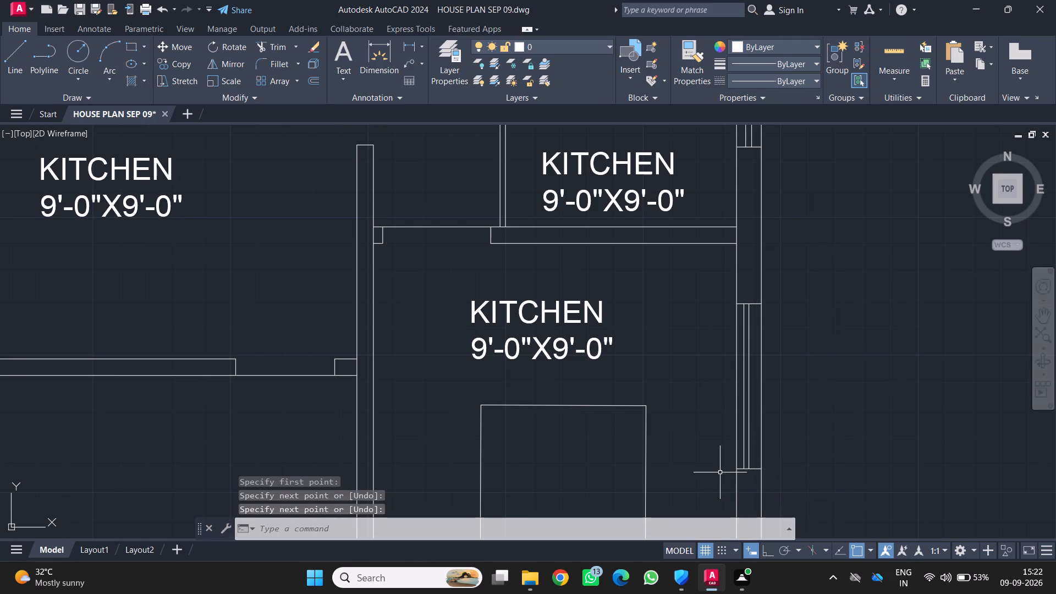
Trim off the part of the staircase's horizontal middle line that runs into the east wall.
scroll(714, 492, down, 2)
middle_drag(636, 508, 740, 252)
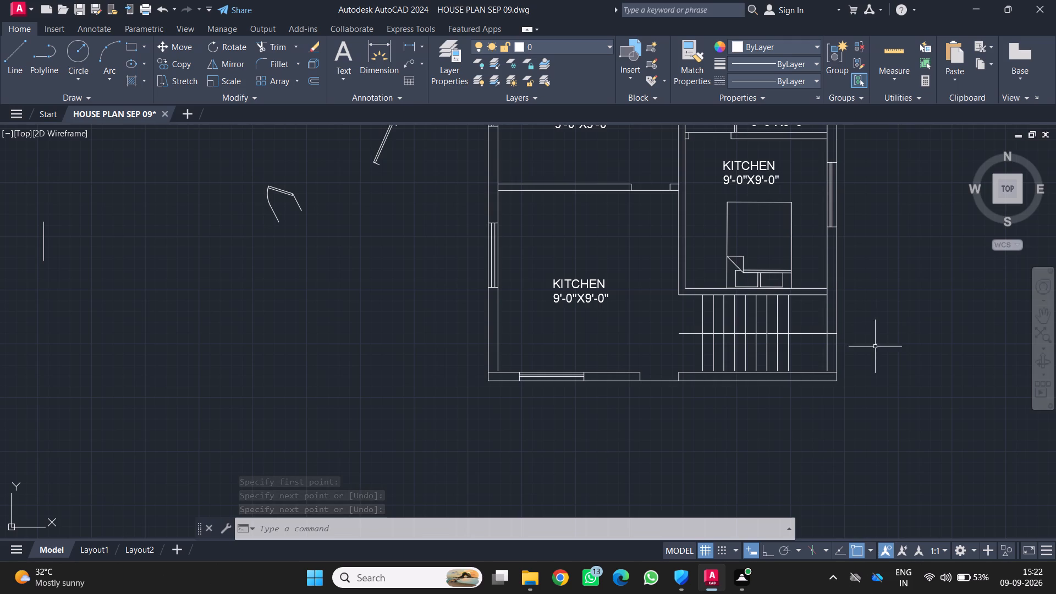
scroll(847, 357, up, 1)
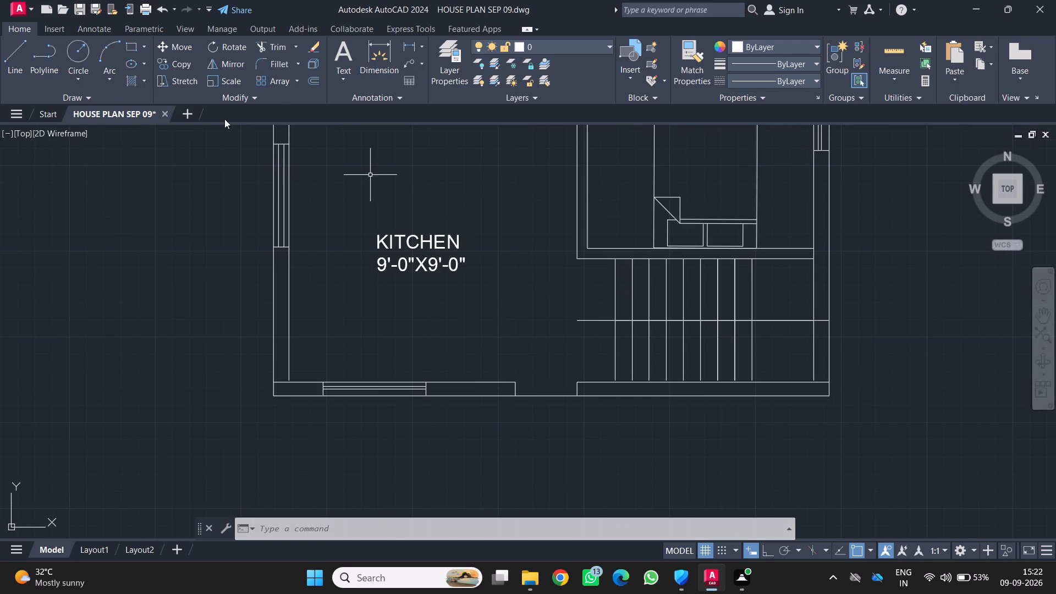
click(280, 50)
click(822, 322)
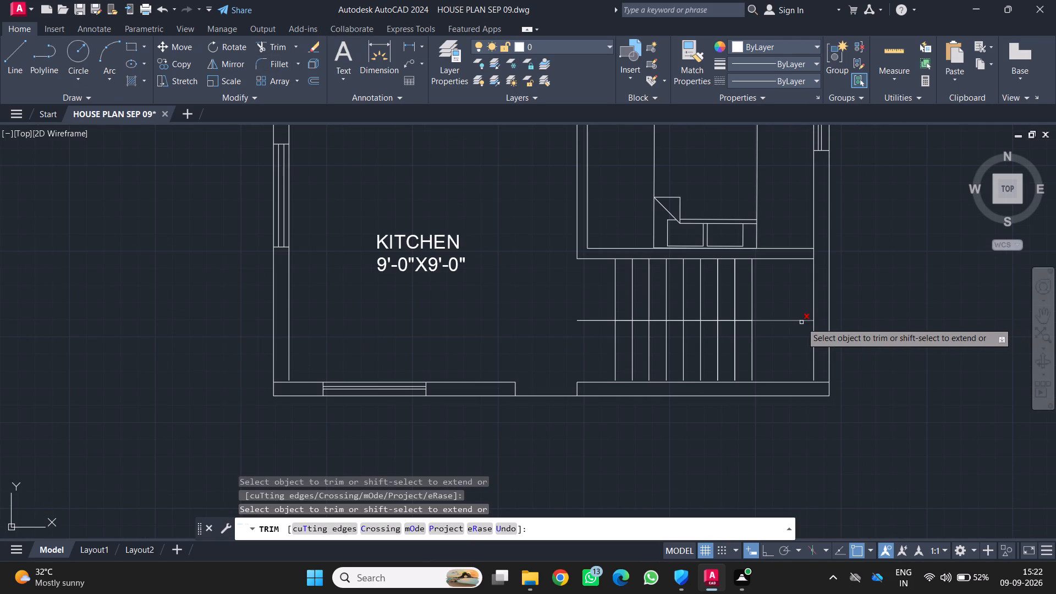
Draw a 9" horizontal line across the east wall beside the staircase, just above the stair's middle line.
click(14, 45)
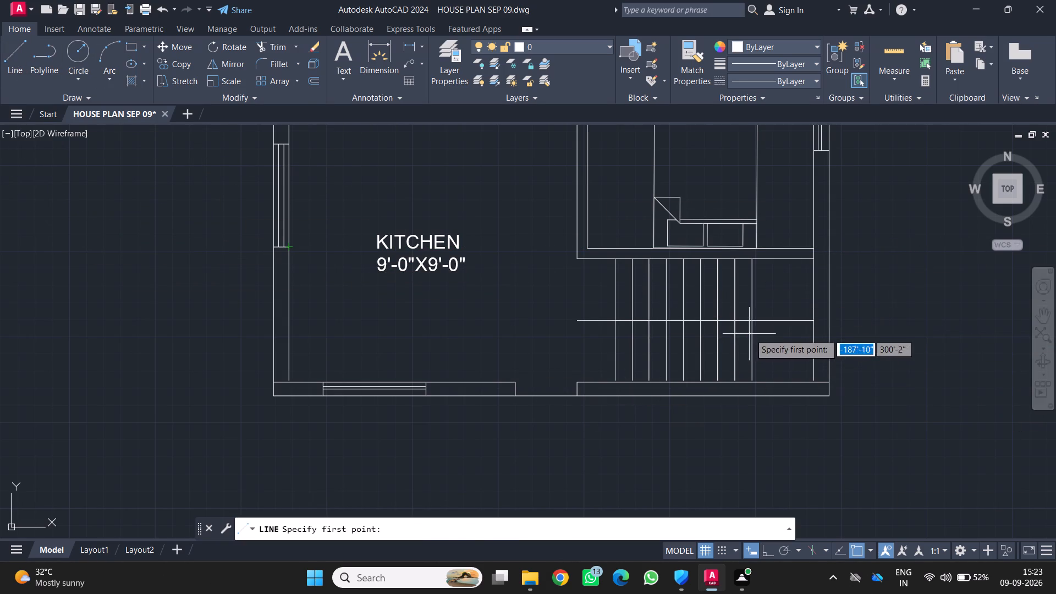
click(813, 290)
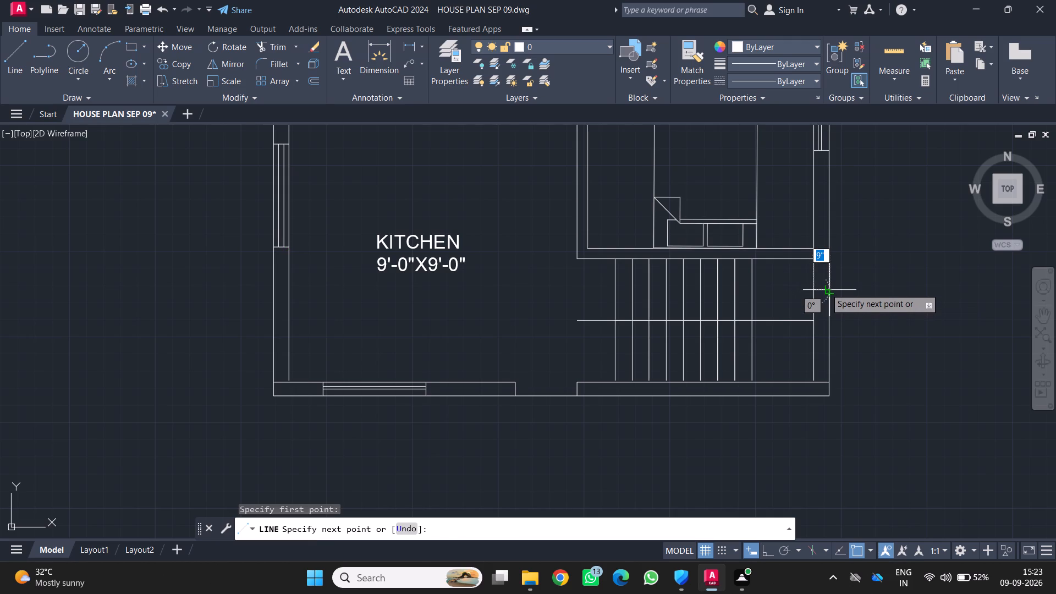
click(827, 288)
key(Return)
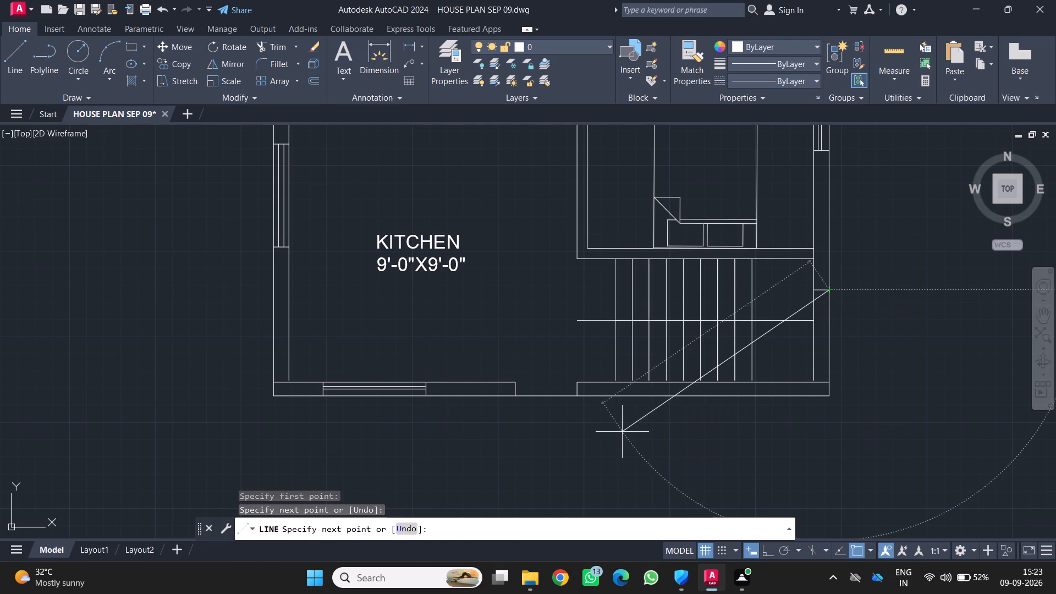
Offset the staircase's cross line in the east wall 2' downward to mark the window's other end.
scroll(537, 297, up, 2)
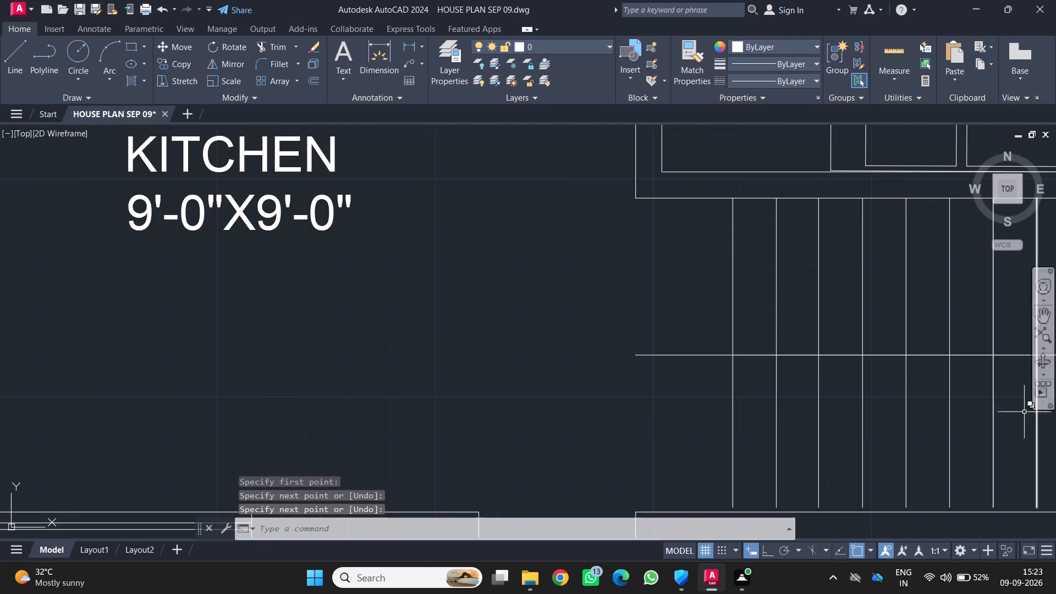
scroll(904, 433, down, 2)
middle_drag(903, 433, 354, 344)
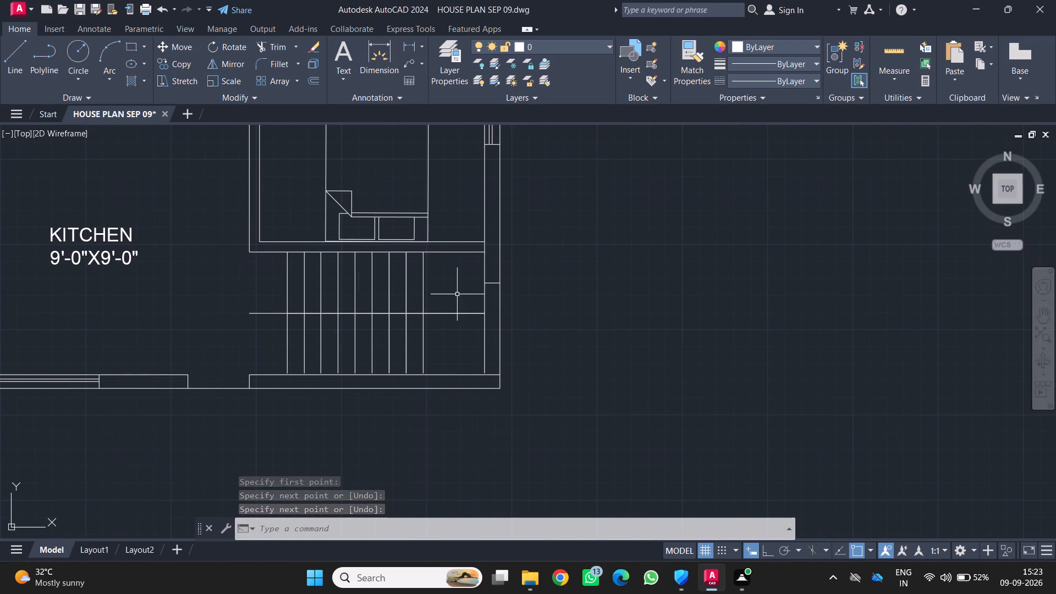
click(493, 283)
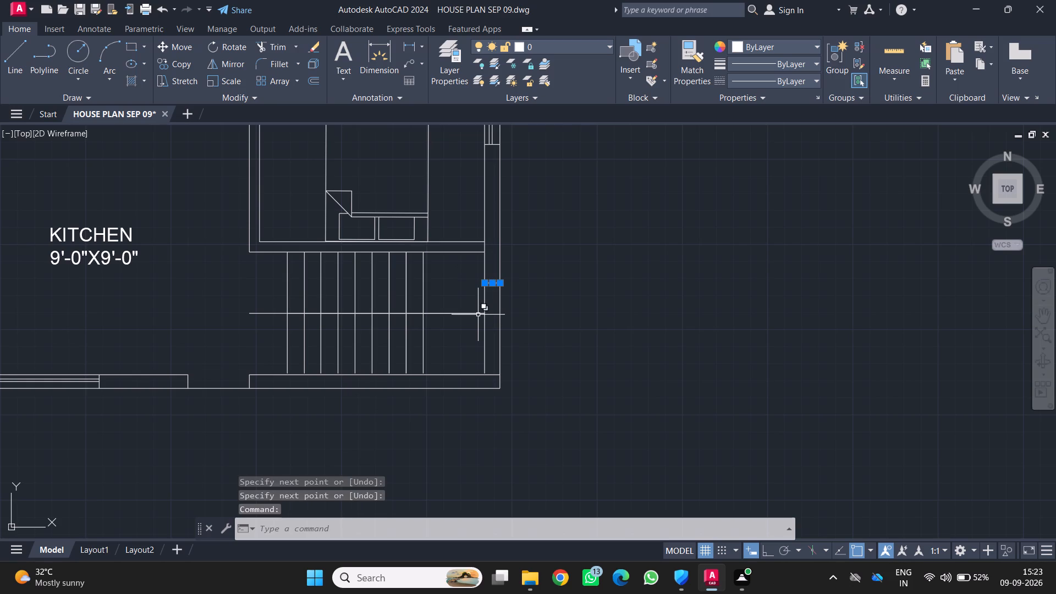
key(o)
key(Return)
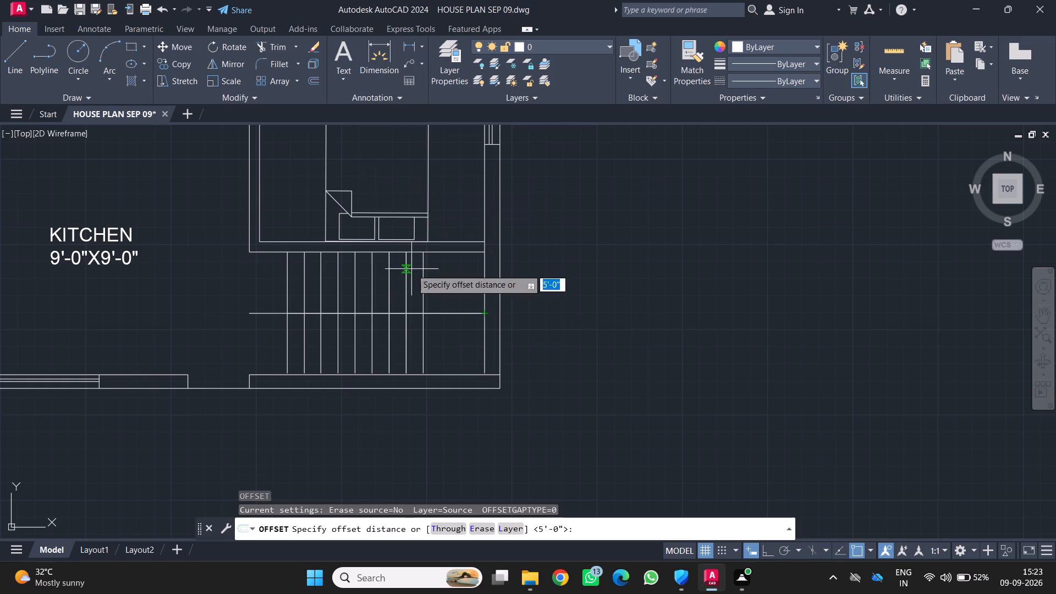
click(490, 287)
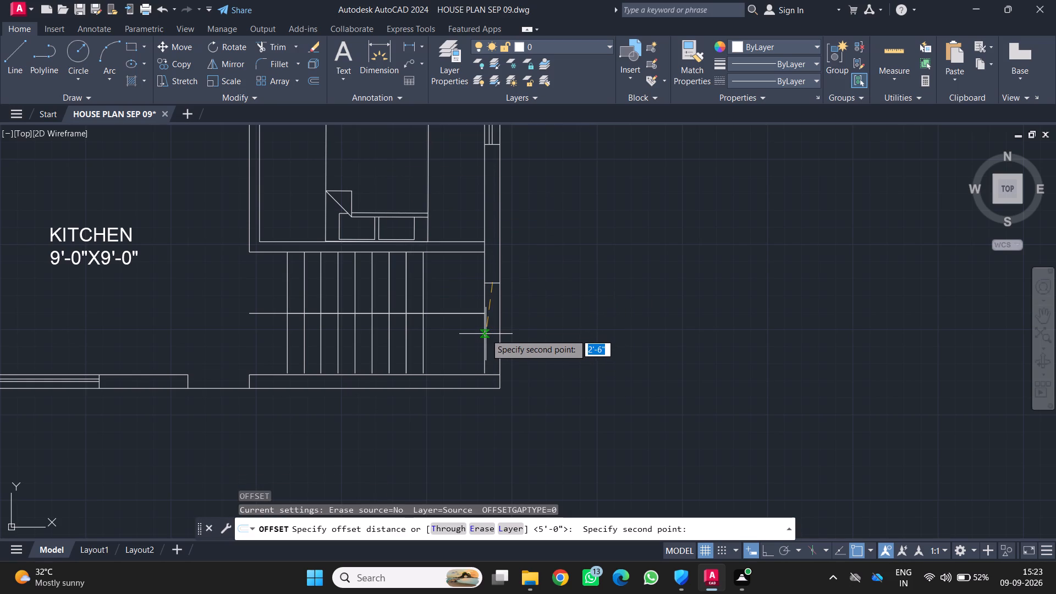
key(2)
key(apostrophe)
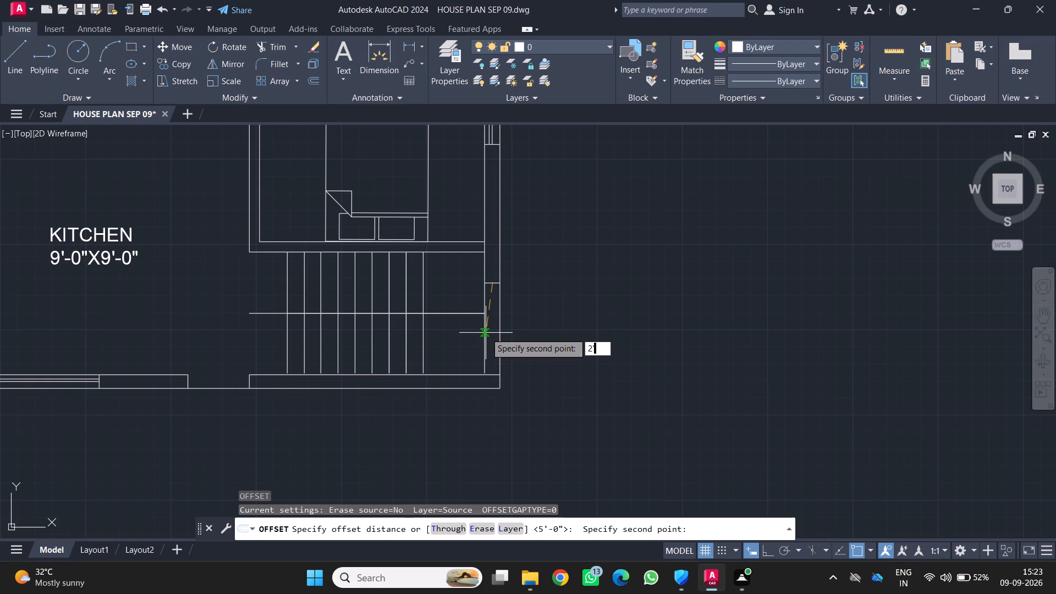
key(Return)
click(510, 335)
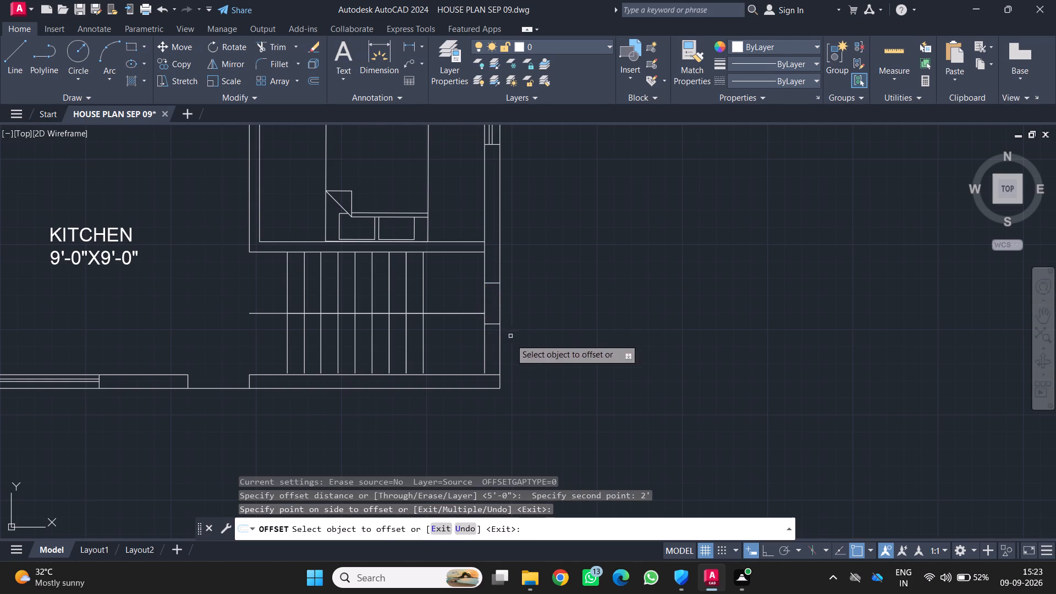
Draw two parallel vertical lines inside the east wall between the staircase's cross lines to complete its 2' window.
scroll(348, 405, down, 2)
middle_drag(377, 383, 551, 384)
middle_click(551, 384)
scroll(551, 384, up, 2)
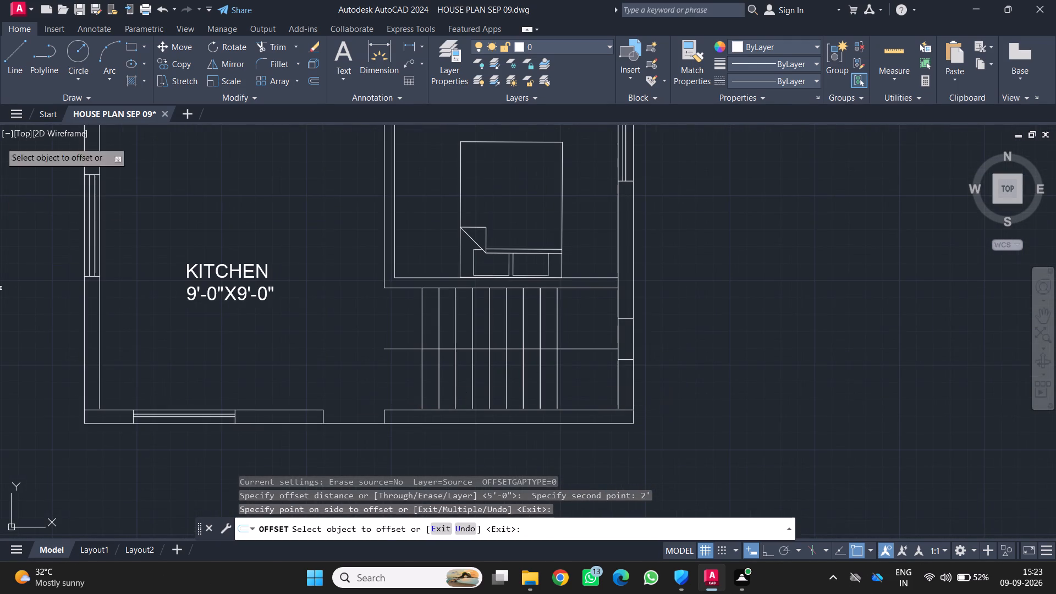
click(12, 51)
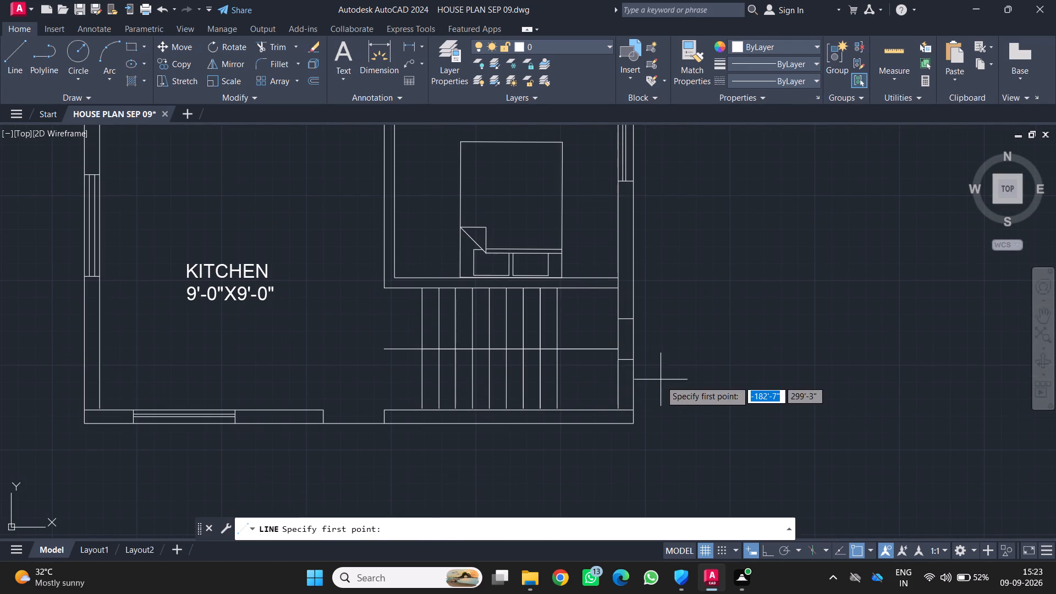
scroll(653, 371, up, 2)
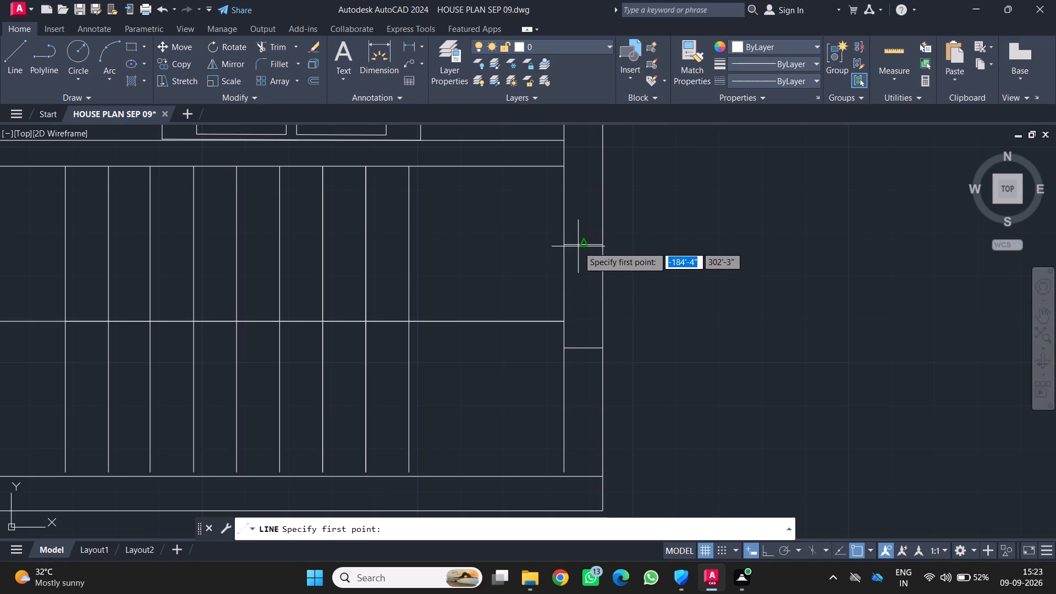
click(578, 246)
click(580, 342)
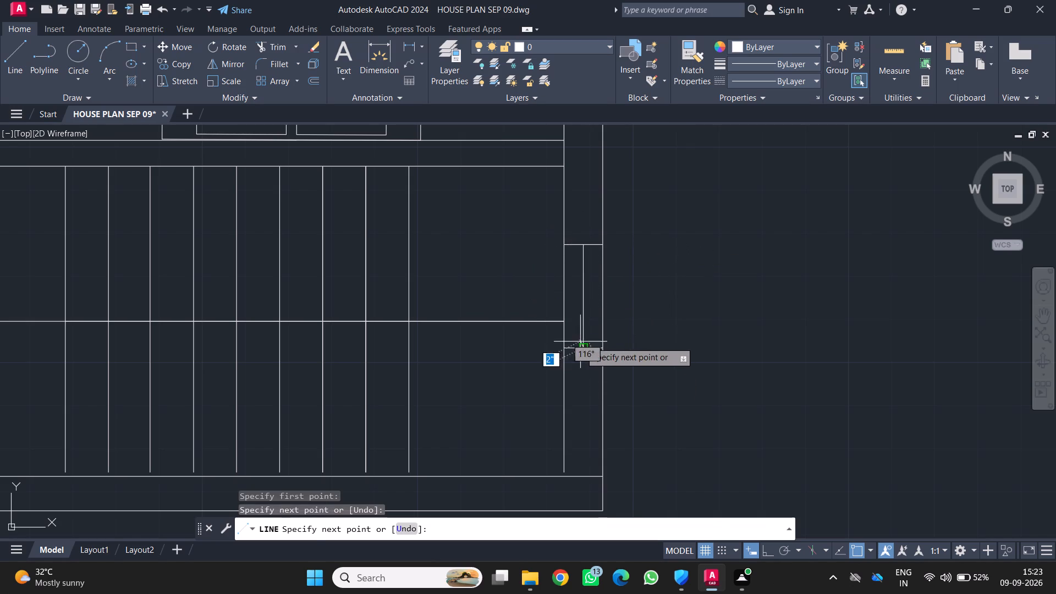
scroll(573, 384, up, 2)
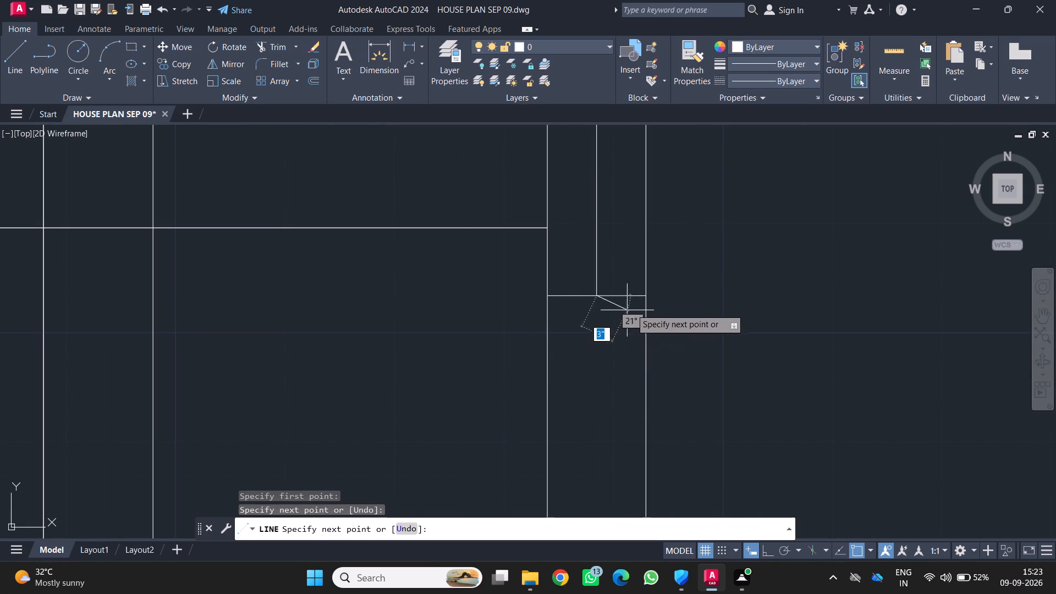
key(Return)
scroll(610, 54, down, 1)
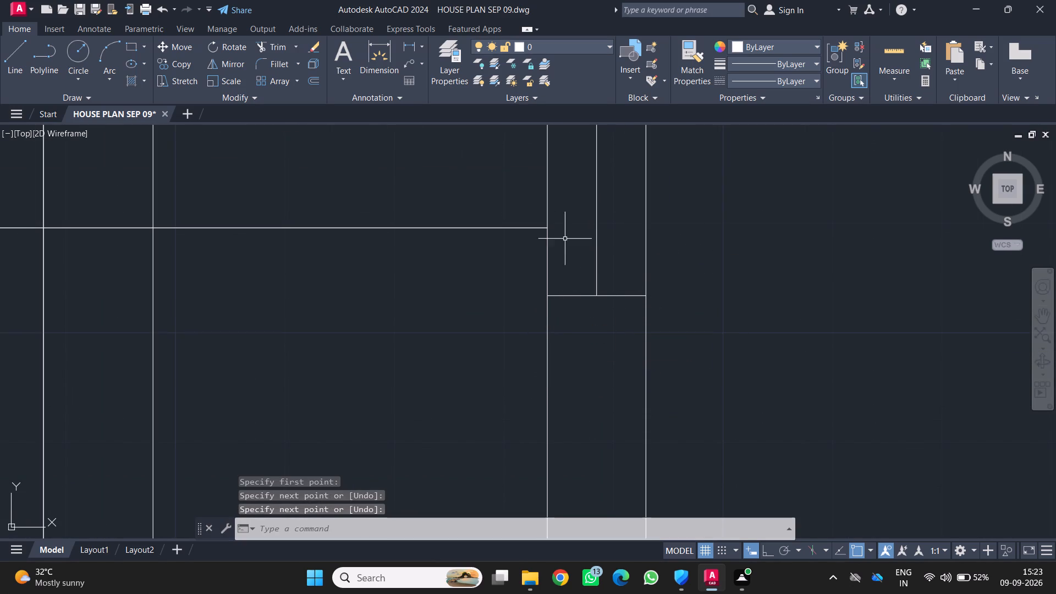
middle_drag(569, 222, 590, 272)
scroll(569, 222, down, 2)
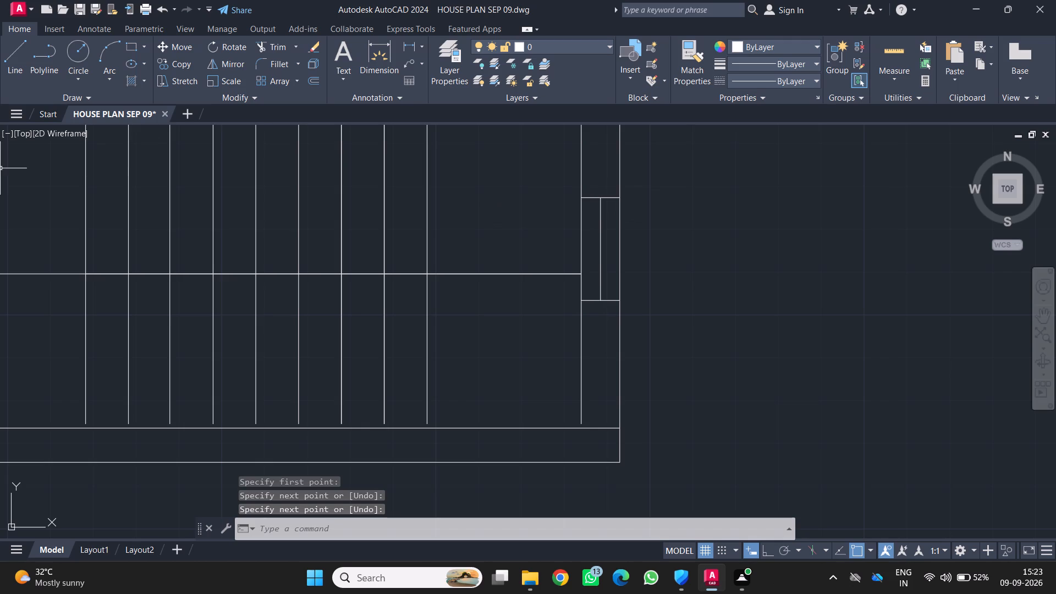
click(18, 47)
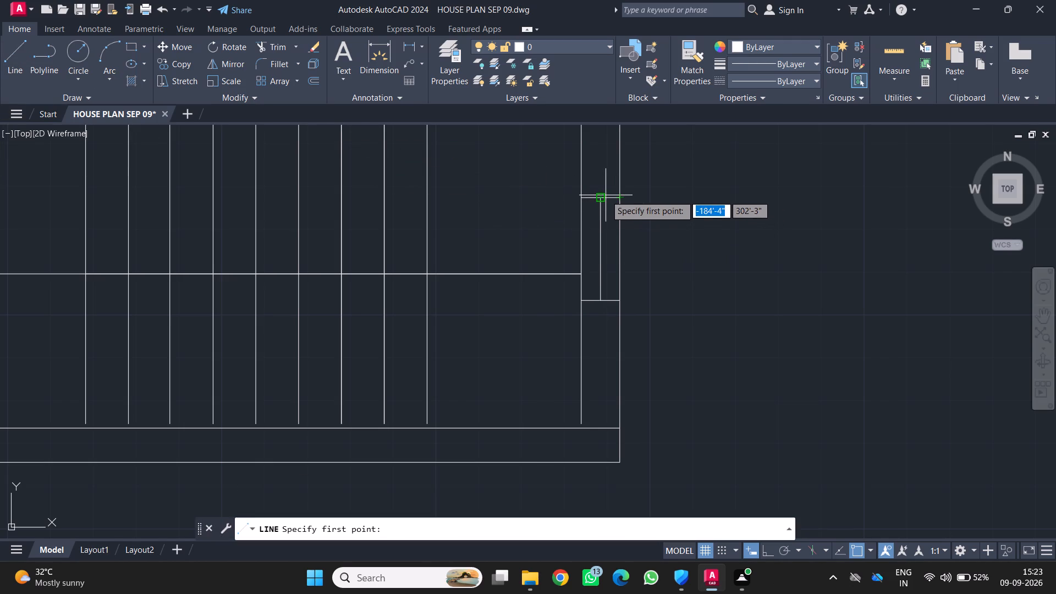
drag(609, 197, 609, 212)
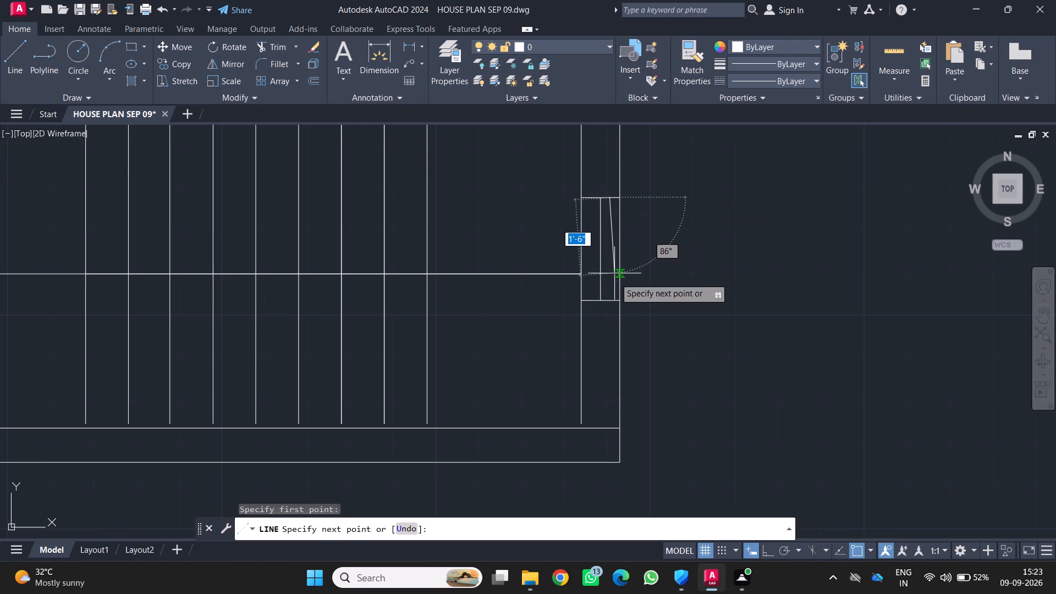
scroll(614, 296, up, 1)
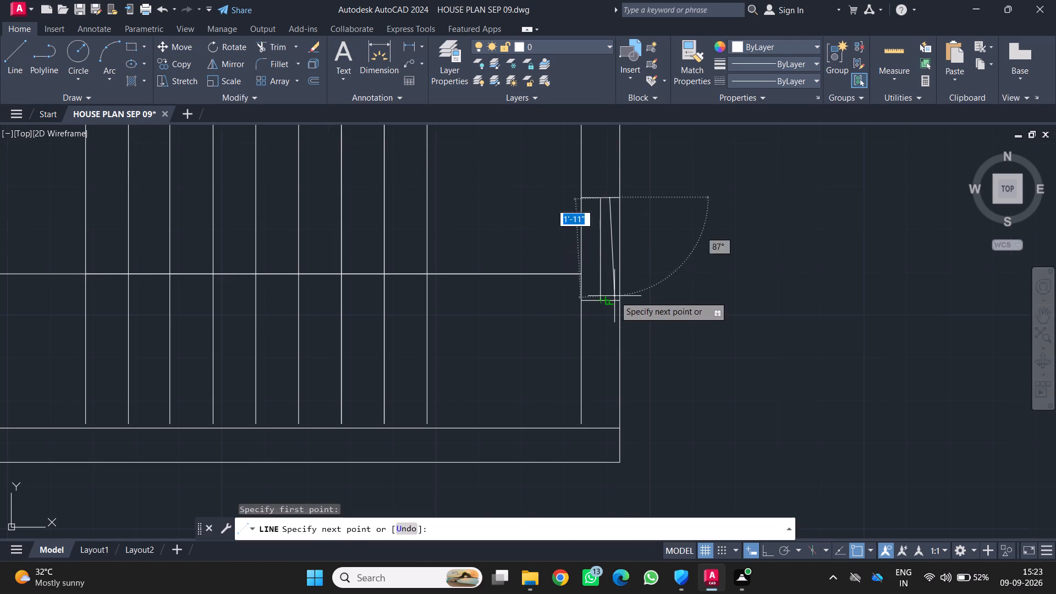
scroll(614, 296, up, 1)
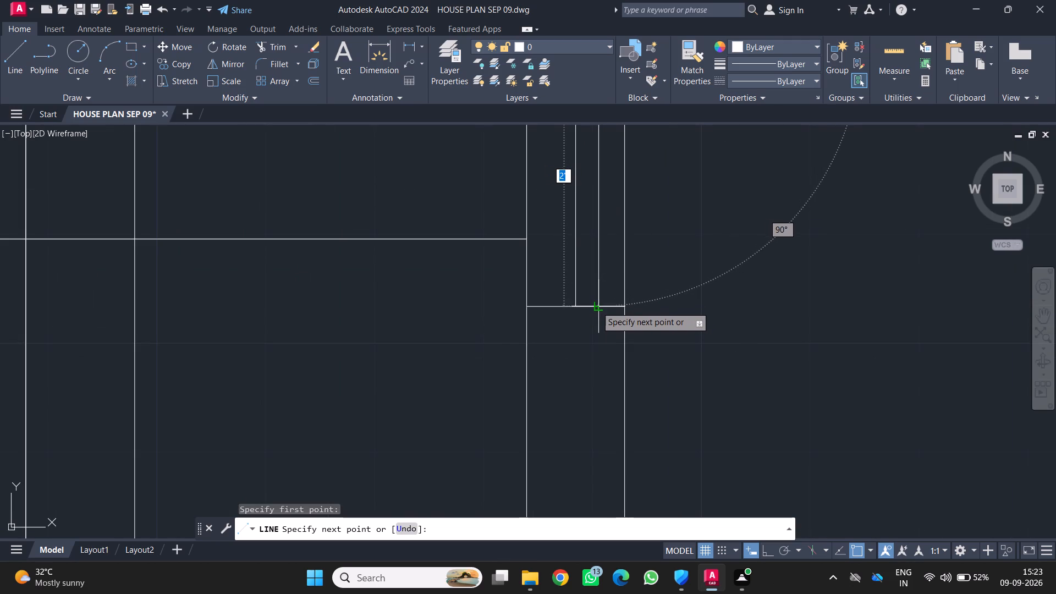
click(596, 307)
key(Return)
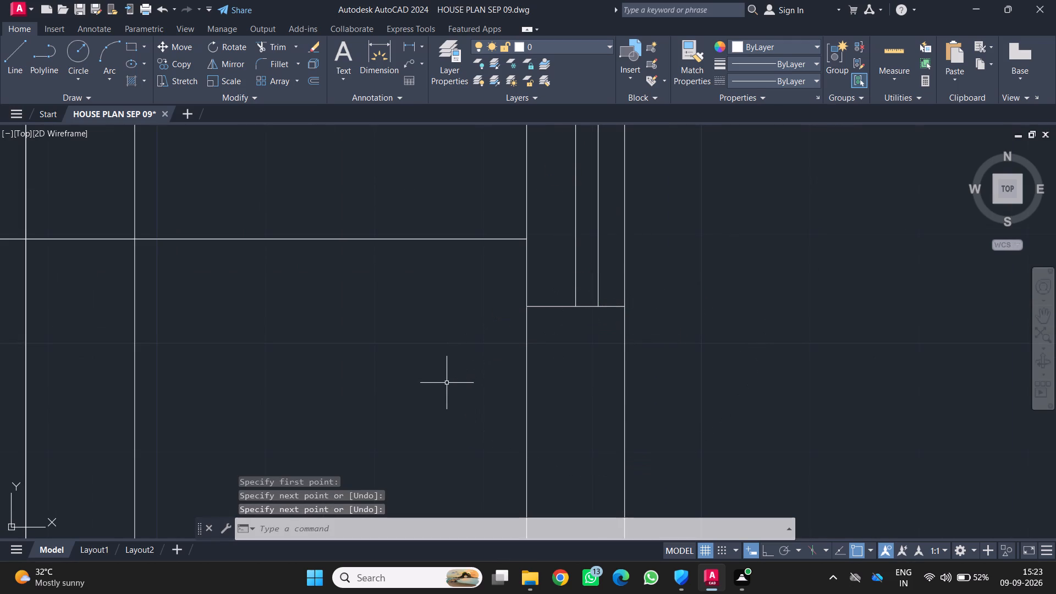
scroll(480, 420, down, 4)
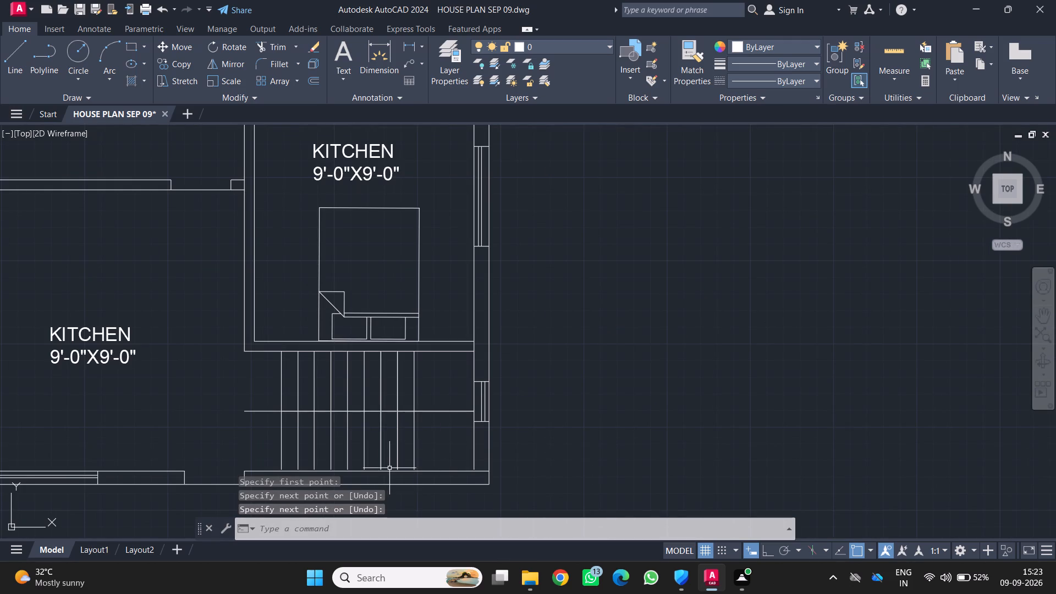
Delete the staircase's long horizontal middle line that extends west past the first tread, keeping the shorter line overlapping it.
middle_drag(387, 468, 515, 381)
scroll(515, 381, up, 1)
scroll(489, 416, down, 1)
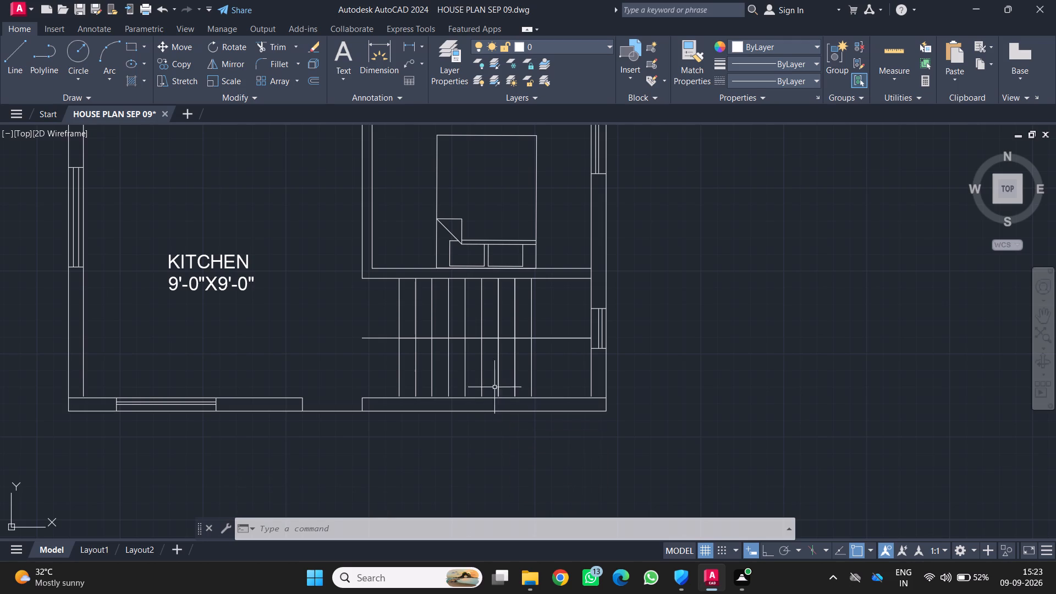
click(488, 337)
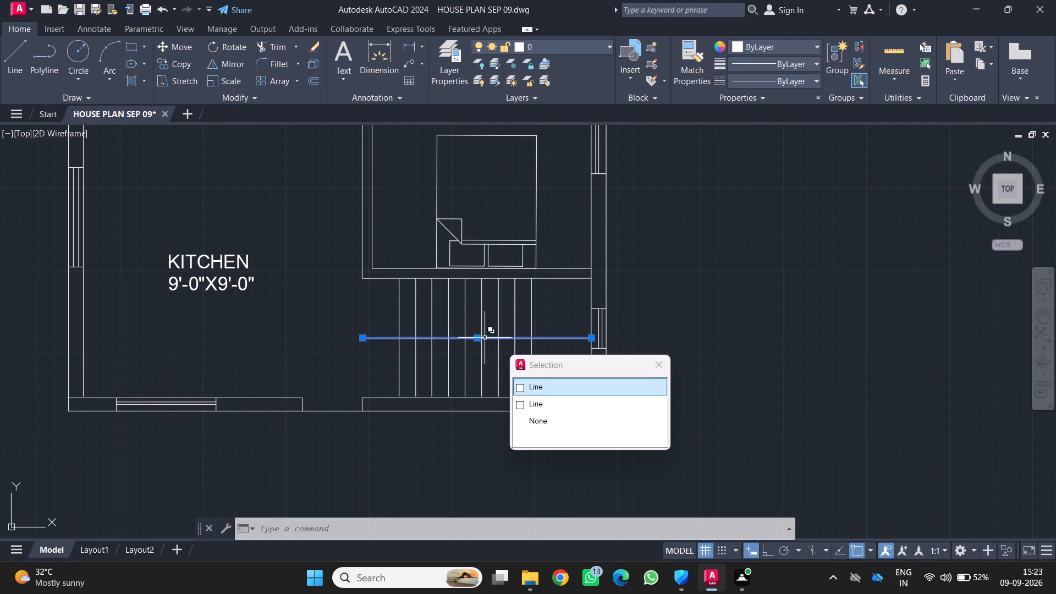
key(Delete)
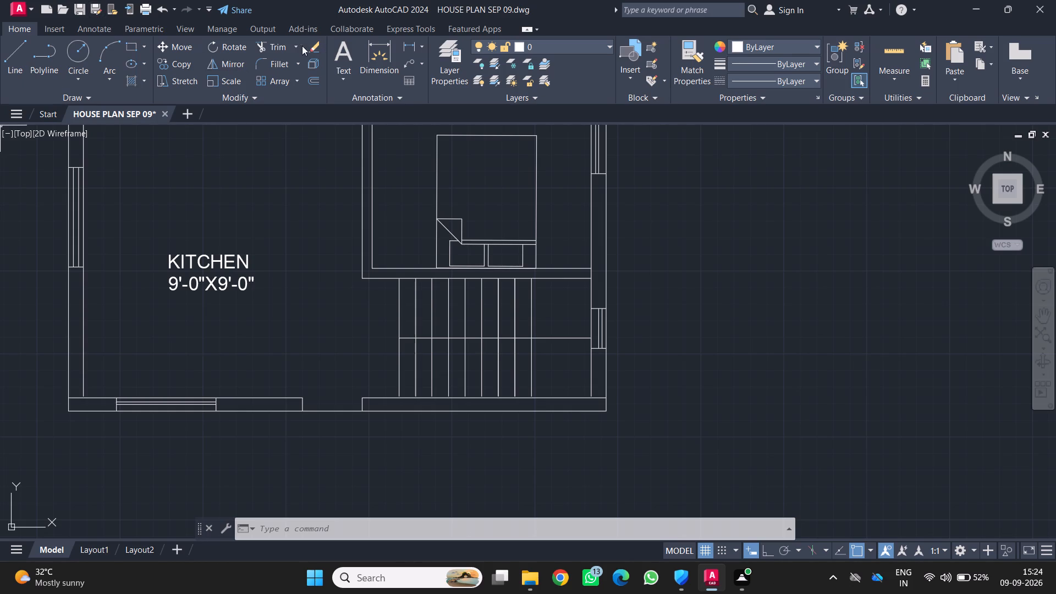
Trim the remaining middle line between the staircase's easternmost tread line and the east wall.
click(282, 49)
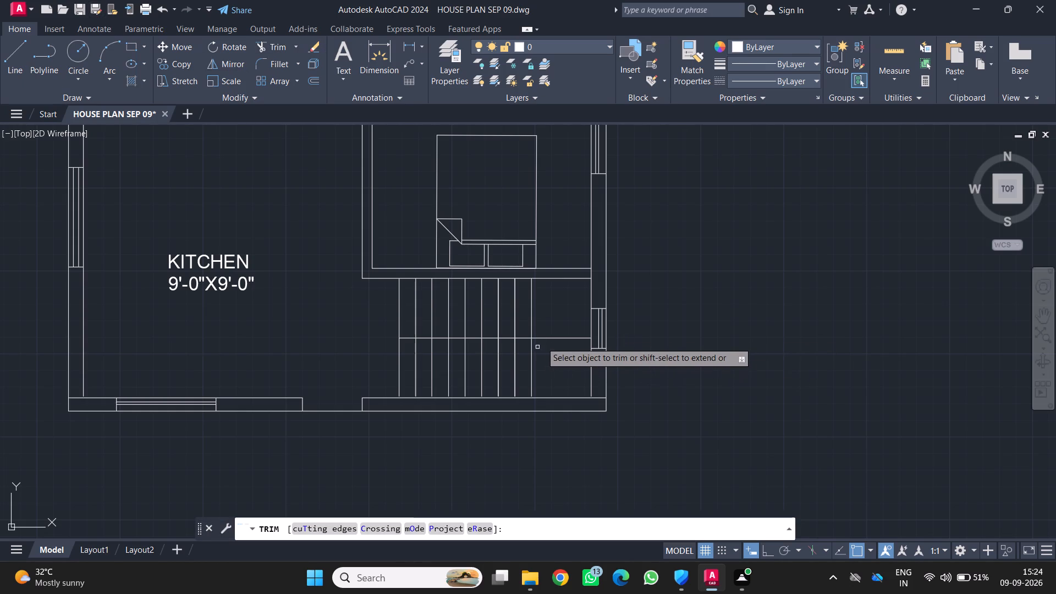
click(545, 338)
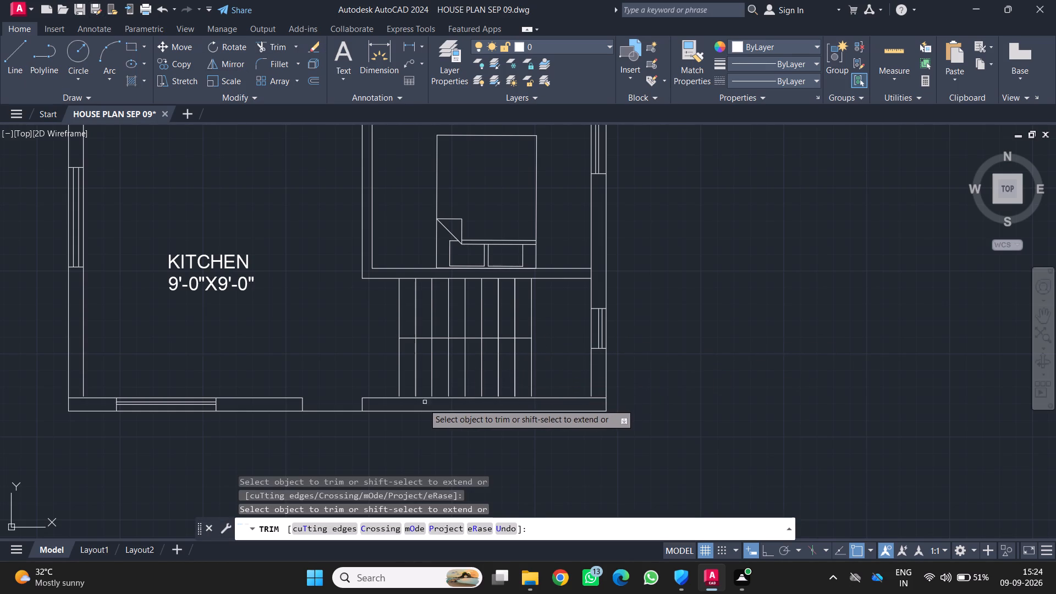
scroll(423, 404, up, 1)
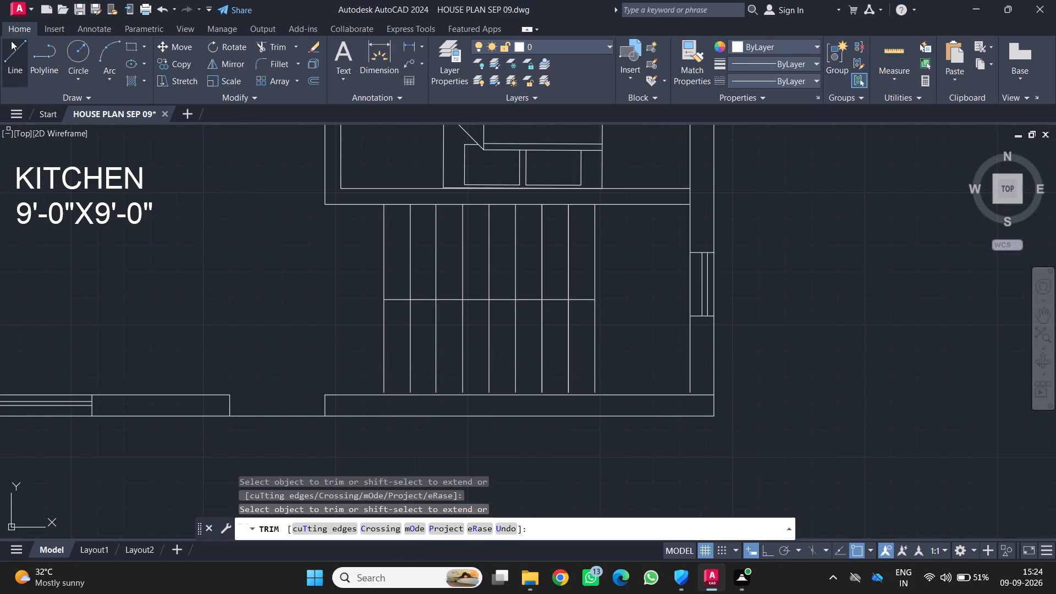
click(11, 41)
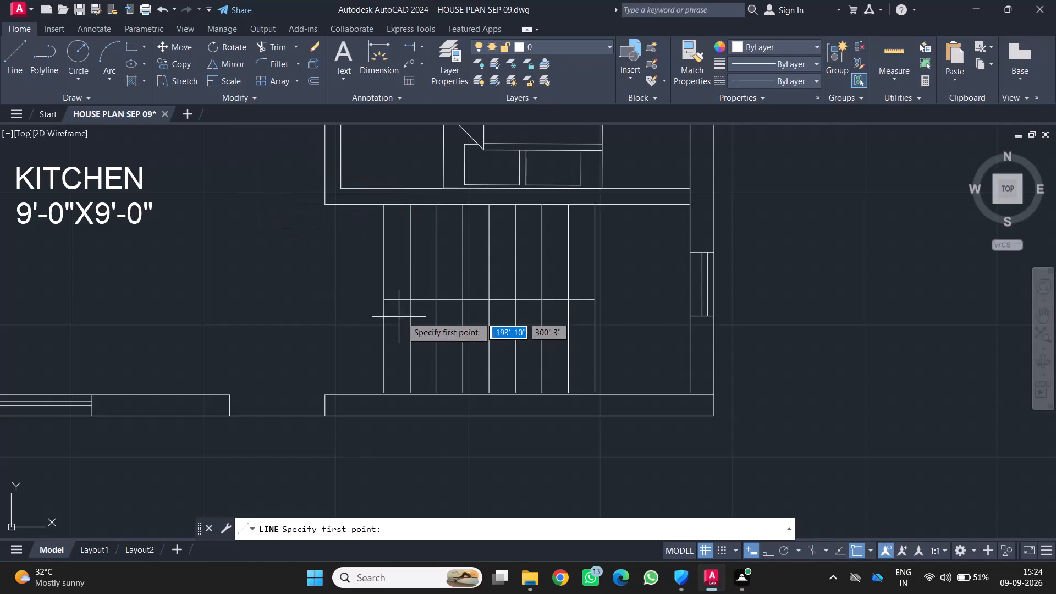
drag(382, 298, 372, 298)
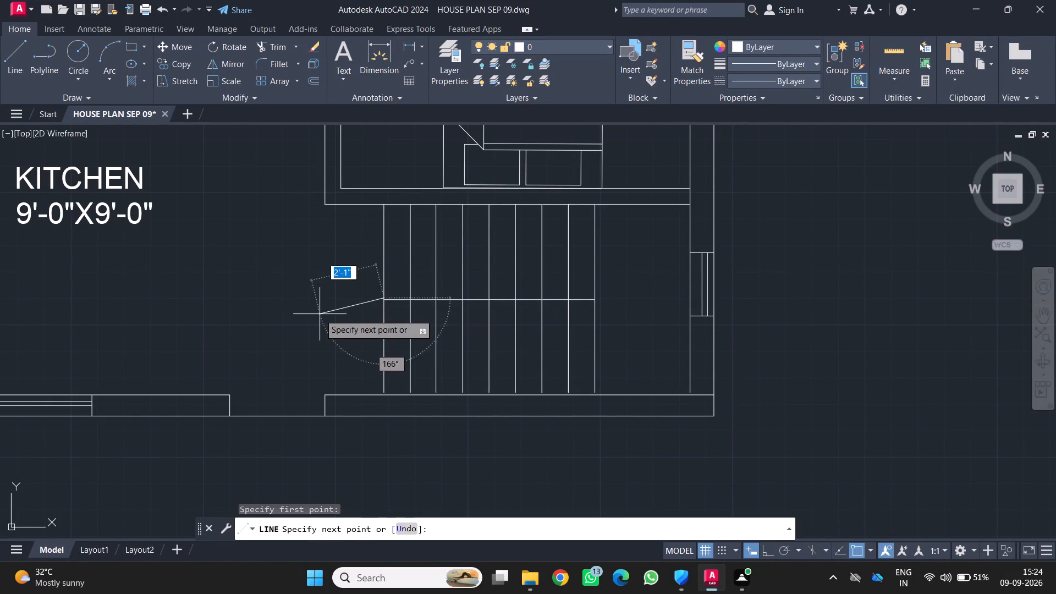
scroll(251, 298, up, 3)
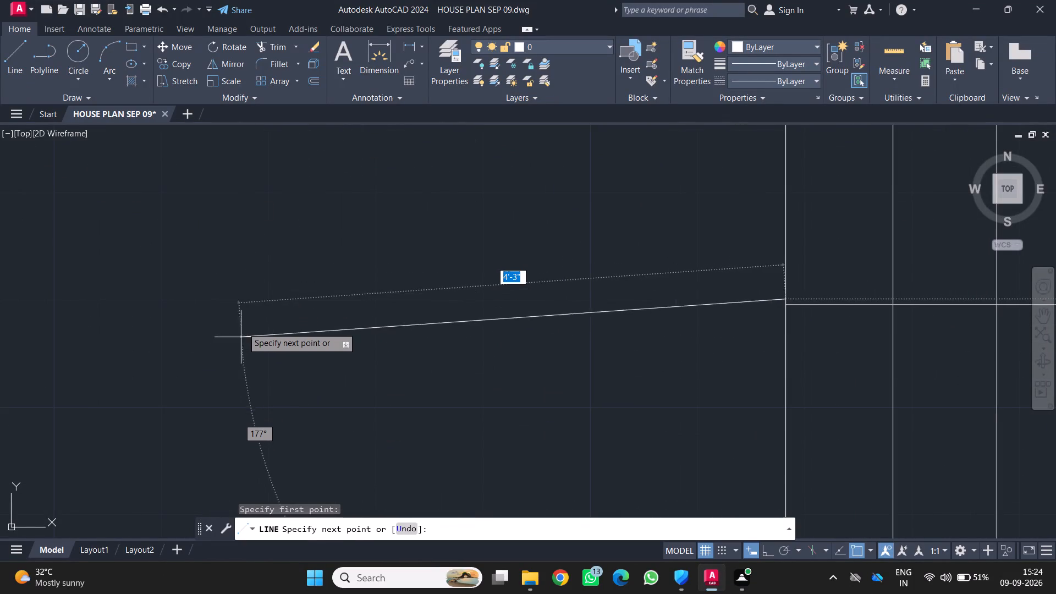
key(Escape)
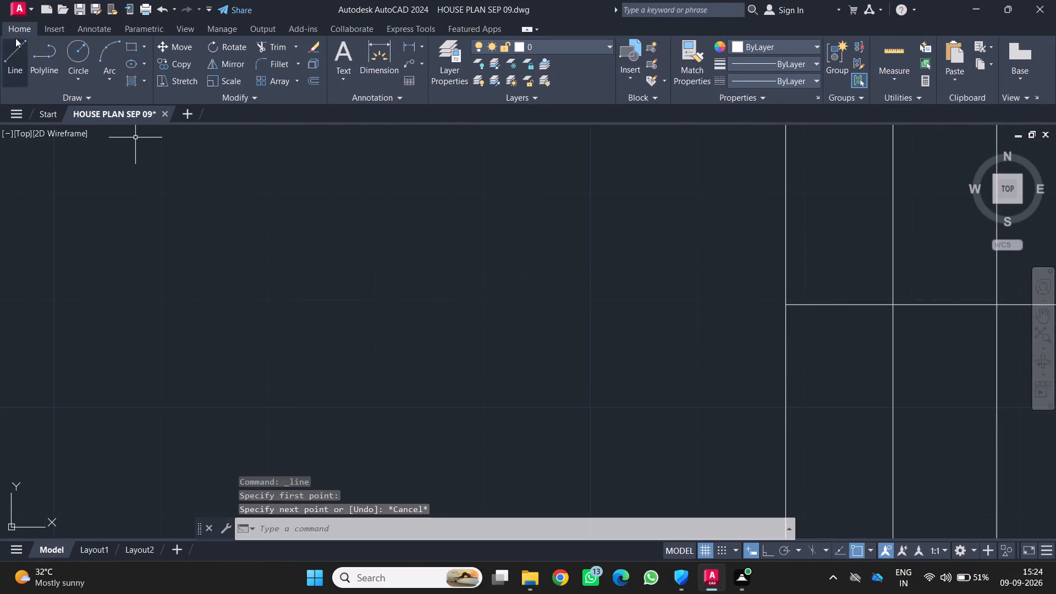
Draw a line from the middle line's west end about 6" further west, continuing 3' straight down to the south wall's inner face.
click(8, 57)
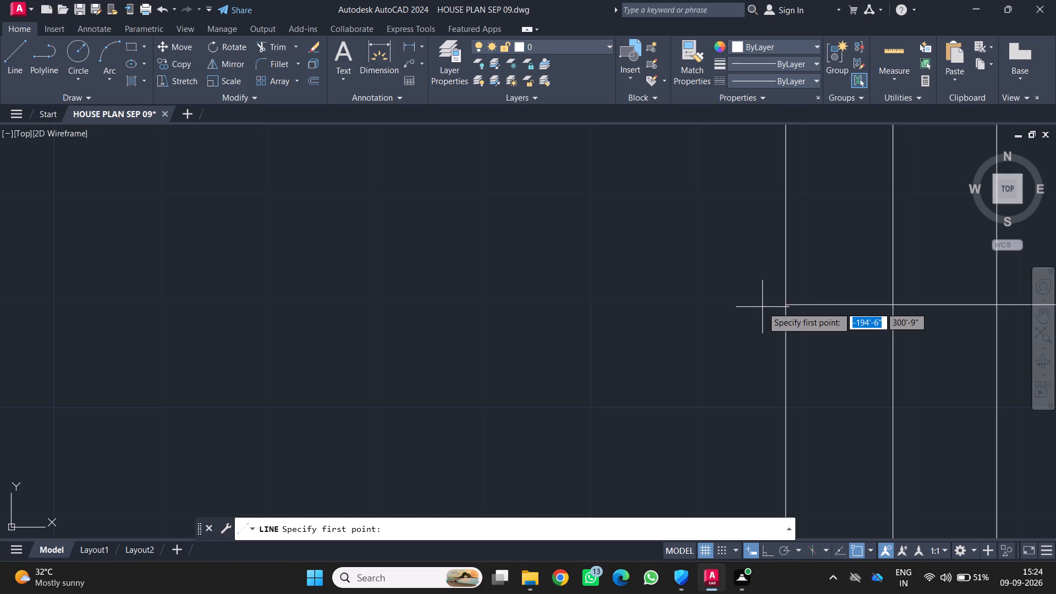
click(782, 306)
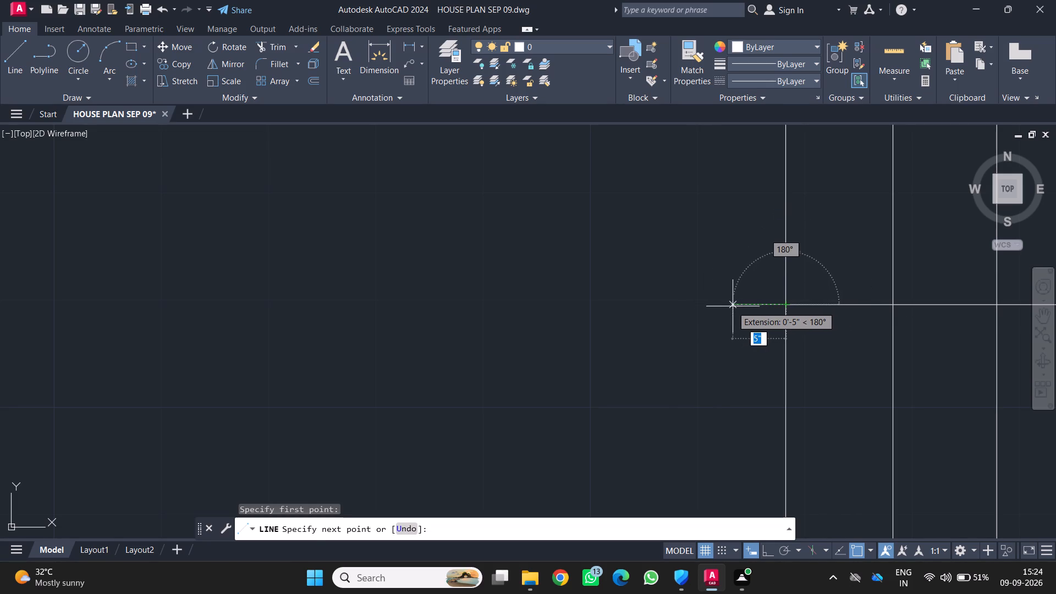
click(722, 306)
scroll(721, 393, down, 2)
middle_drag(718, 393, 672, 234)
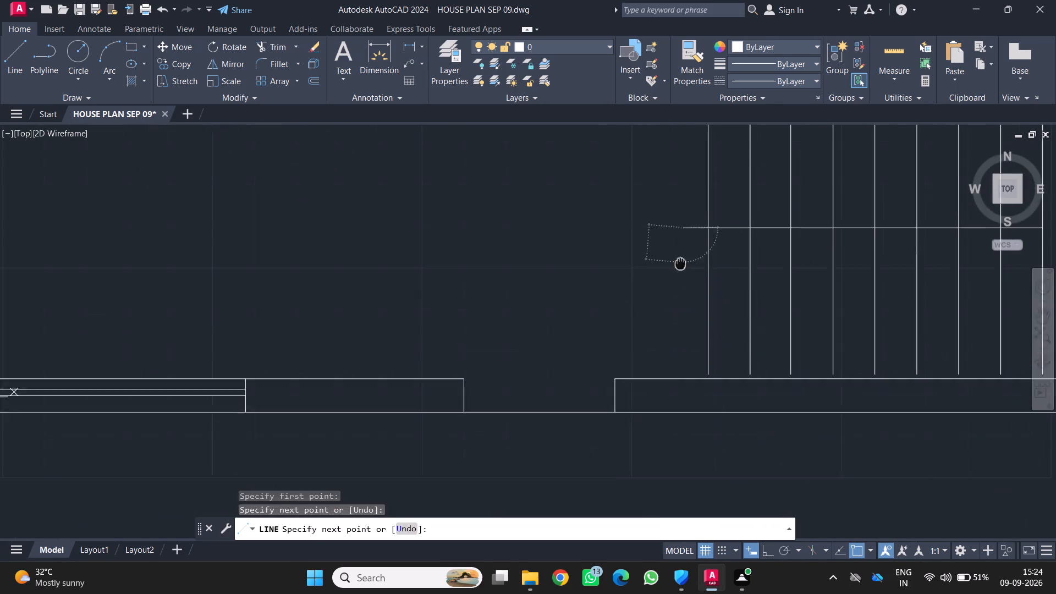
middle_drag(672, 234, 672, 233)
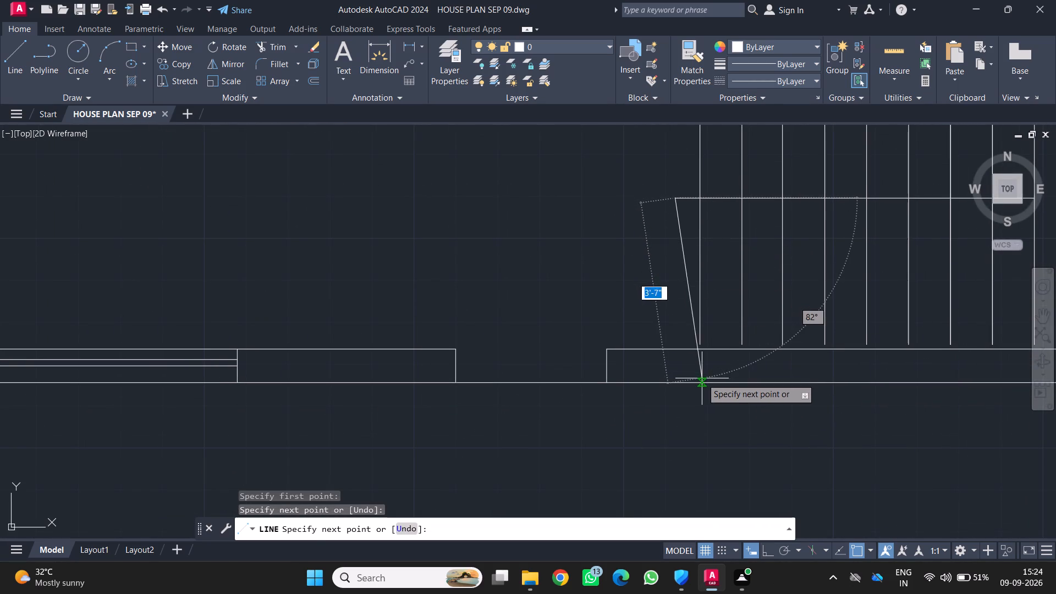
scroll(702, 378, up, 1)
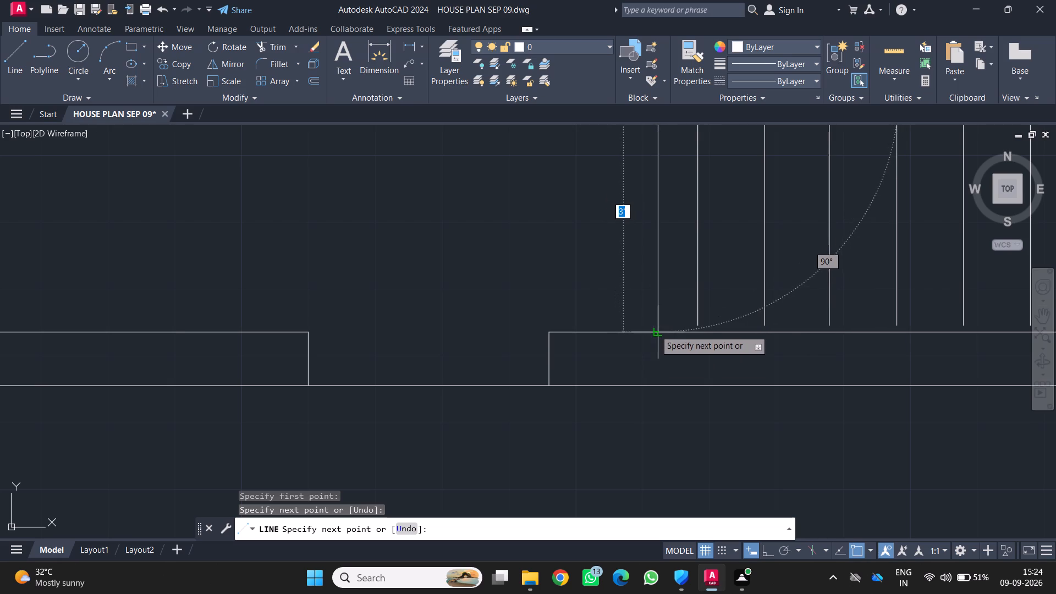
click(655, 330)
key(Return)
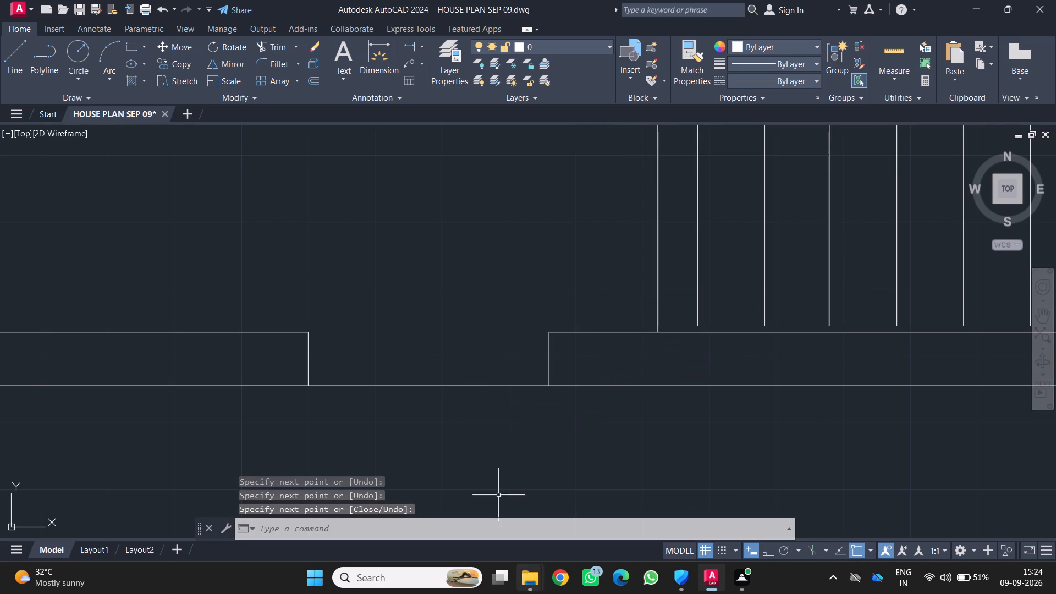
Draw a horizontal line about 8'-2" long across all tread lines of the staircase's upper flight, overhanging both ends.
scroll(932, 289, down, 3)
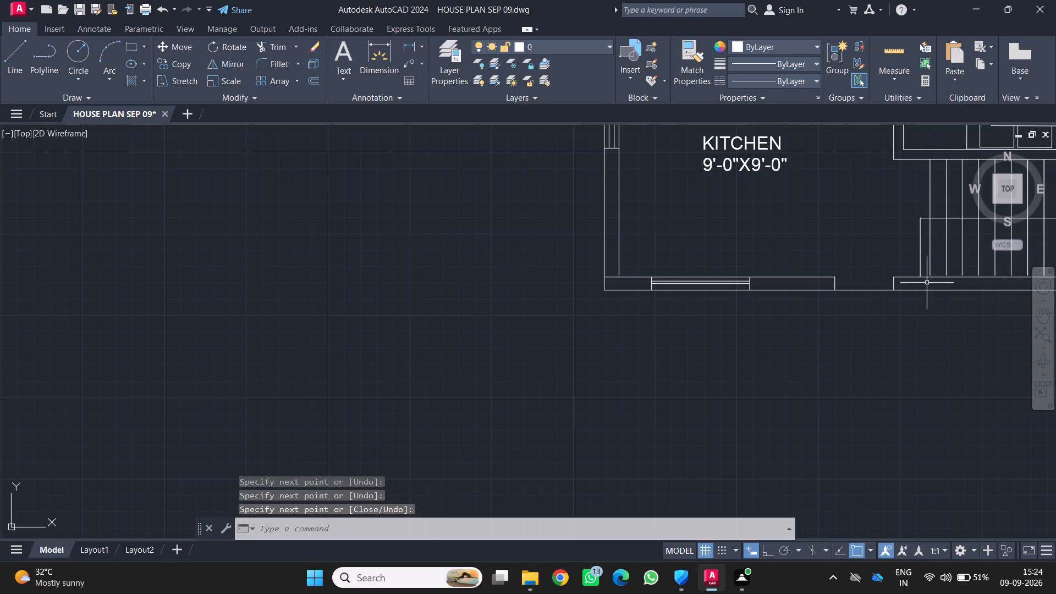
middle_drag(927, 283, 542, 333)
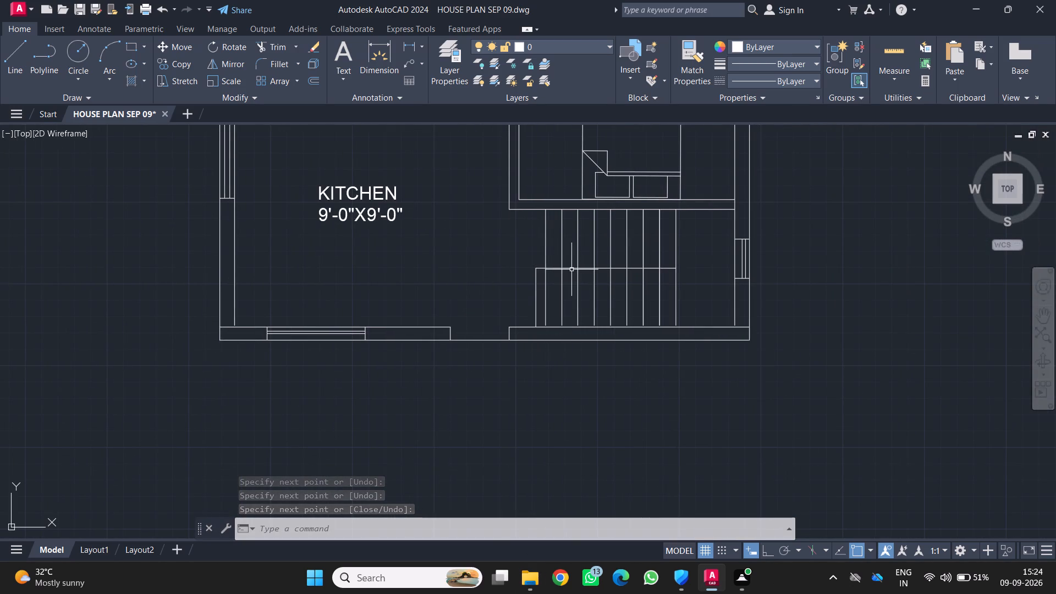
scroll(573, 270, up, 1)
middle_drag(573, 270, 571, 301)
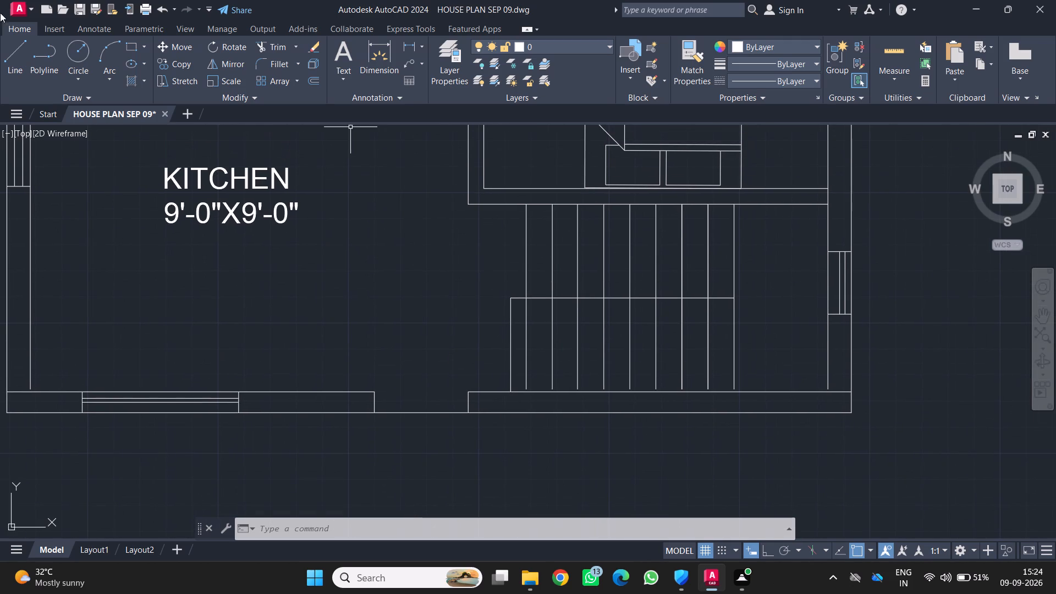
click(20, 50)
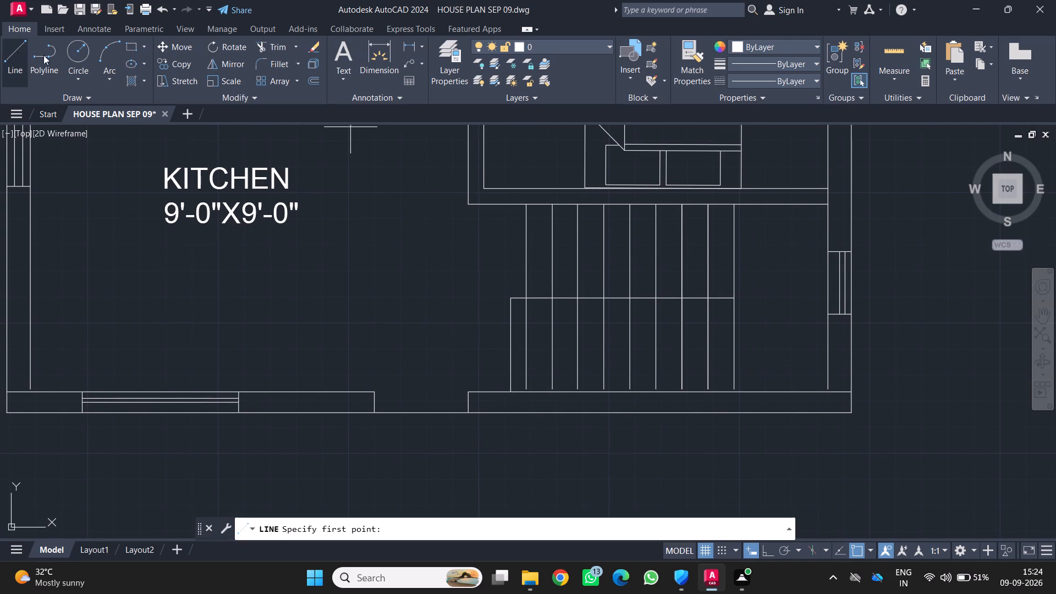
middle_drag(503, 245, 503, 245)
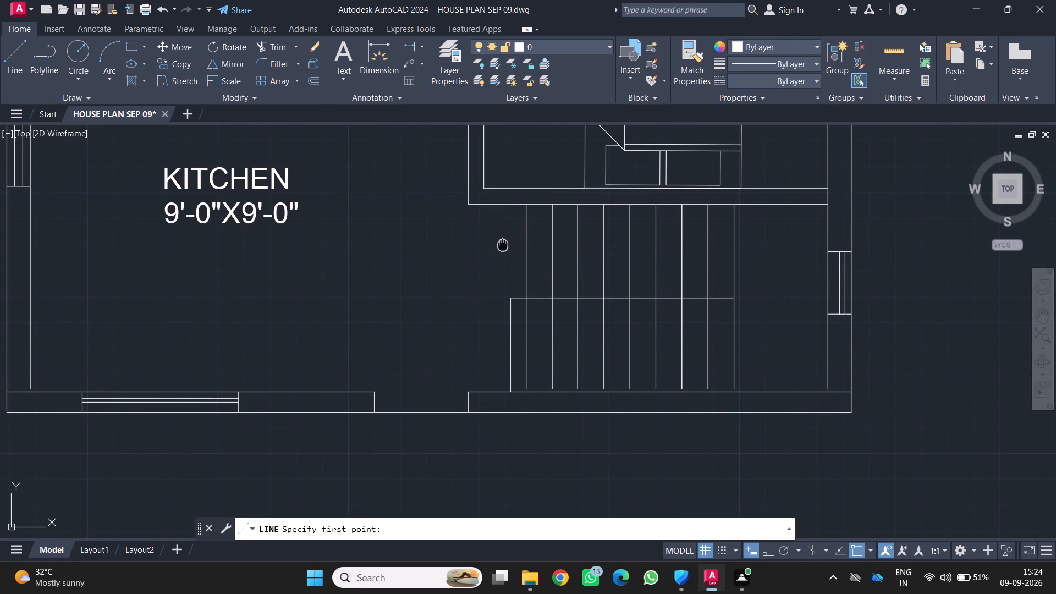
middle_drag(503, 245, 492, 278)
scroll(457, 267, up, 1)
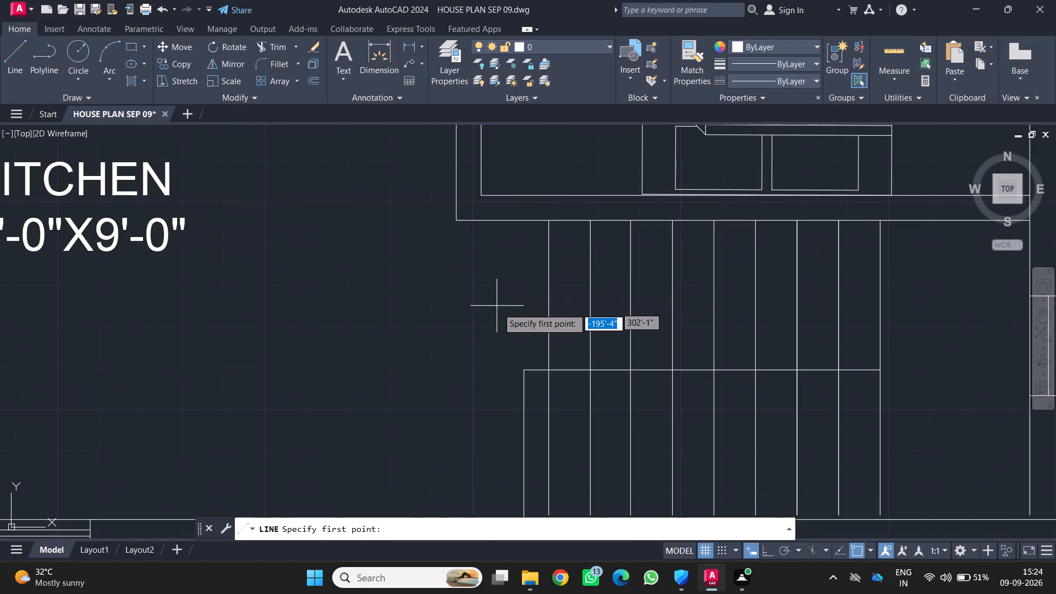
click(499, 309)
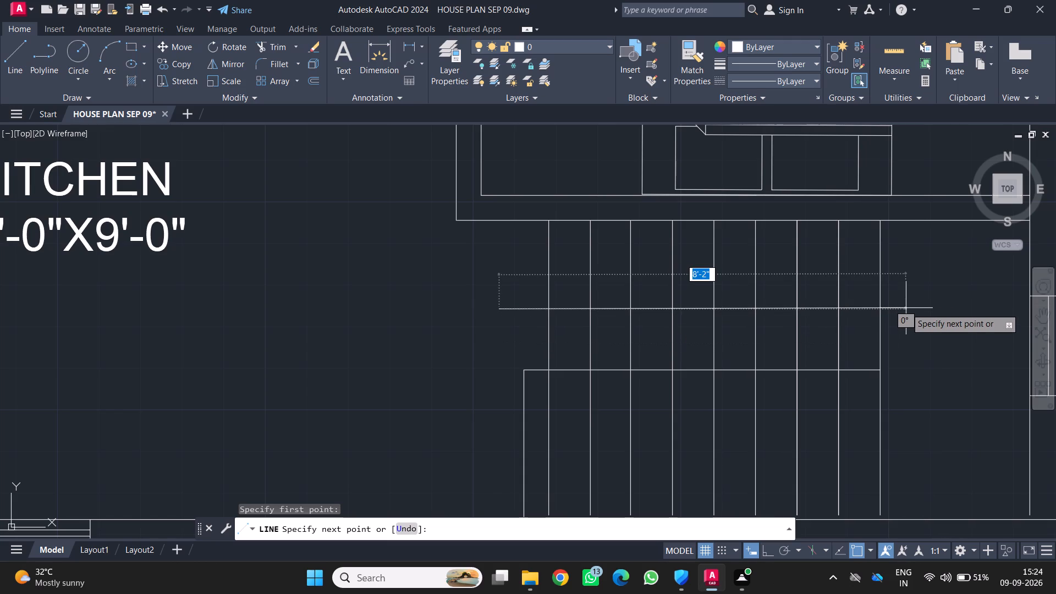
drag(906, 308, 894, 311)
key(Return)
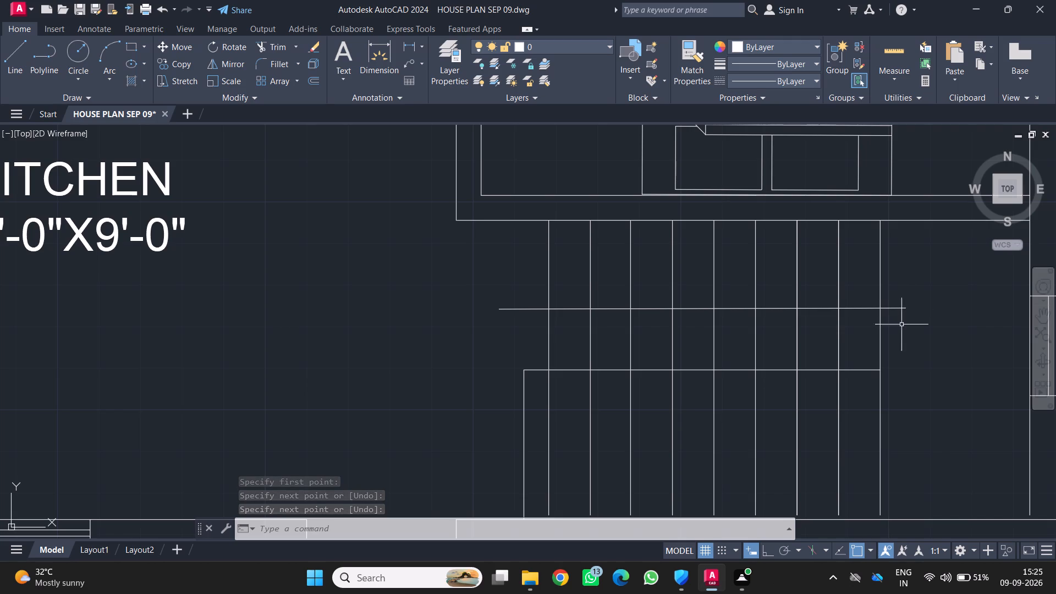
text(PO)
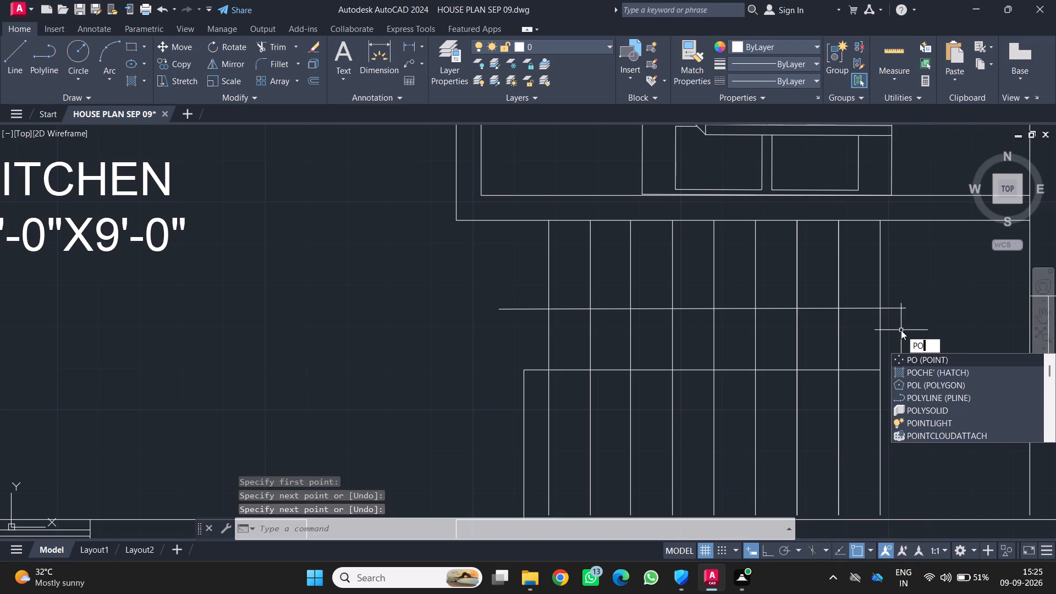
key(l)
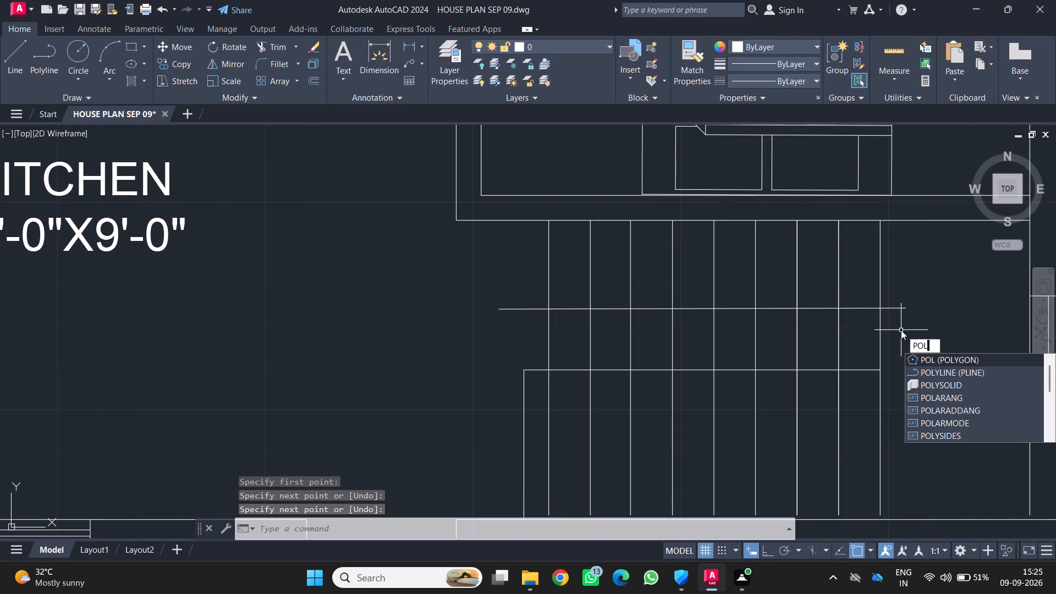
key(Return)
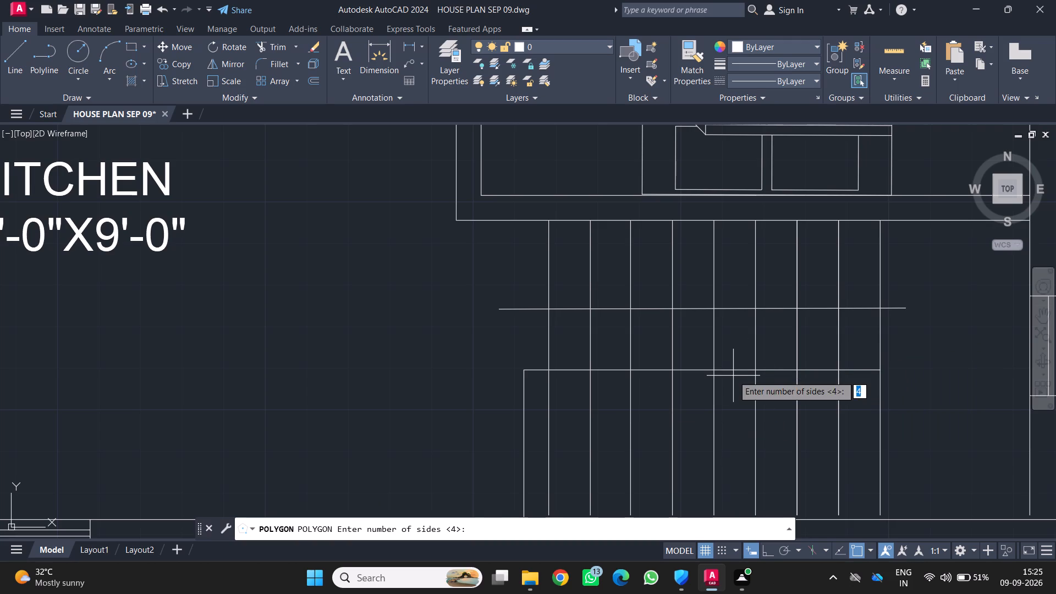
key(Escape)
Draw a polyline arrowhead about 2" long at the staircase direction line's east end, widening westward from a starting width of 0.
text(POL)
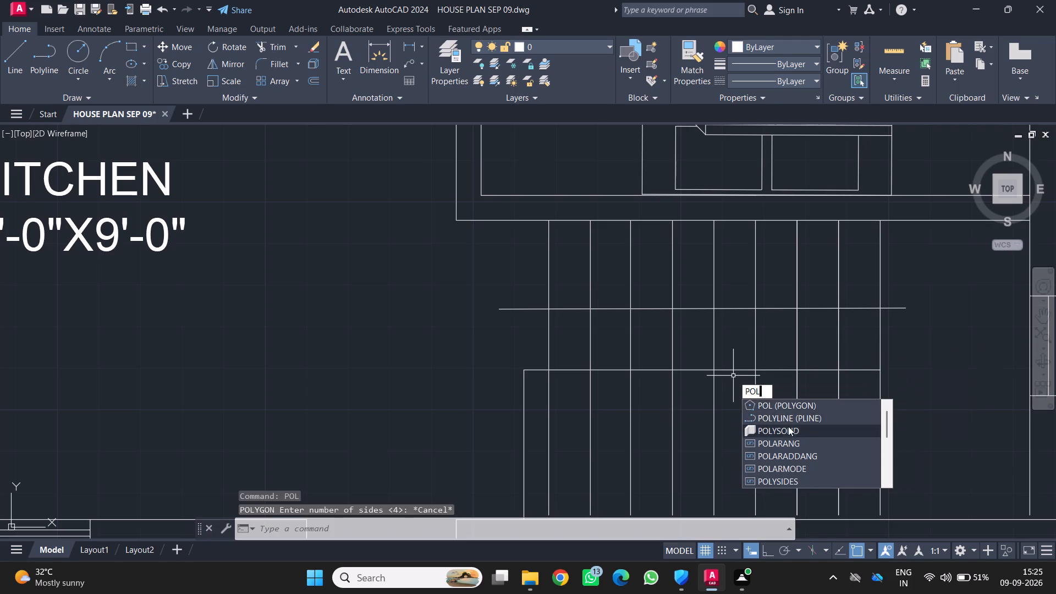
click(788, 416)
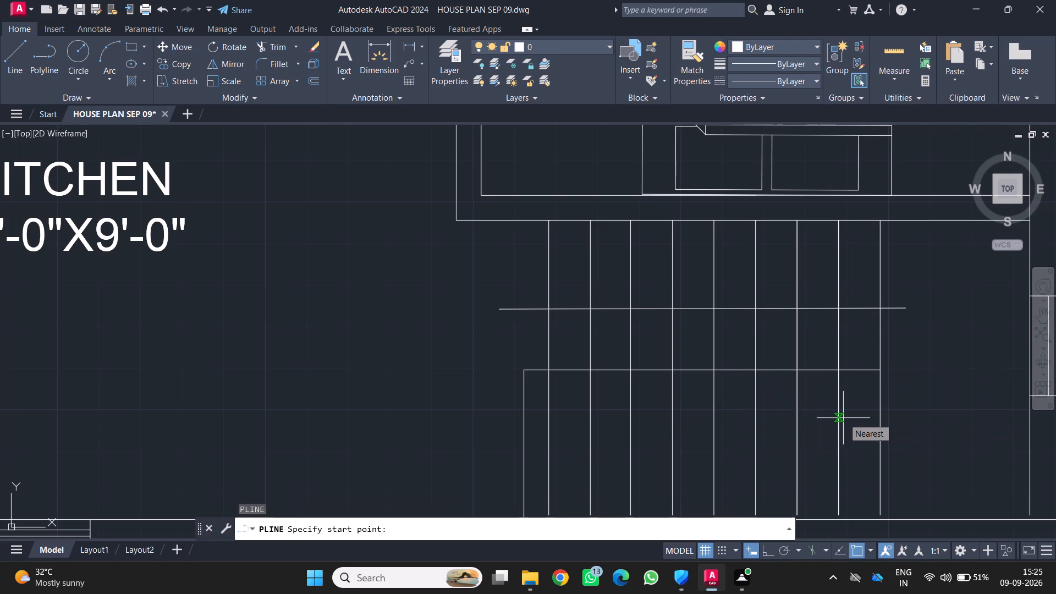
click(906, 308)
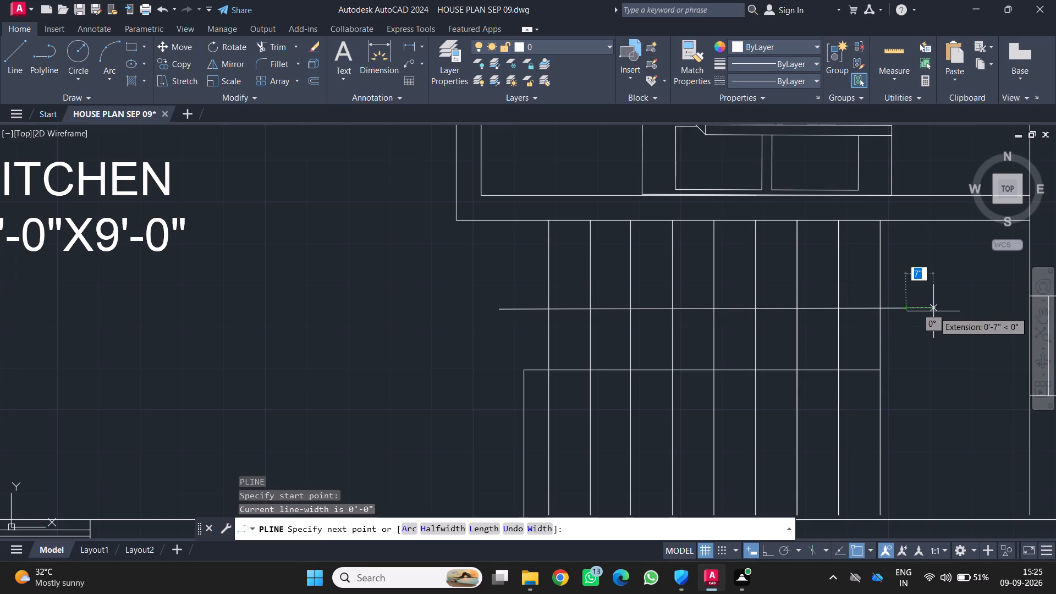
key(w)
key(Return)
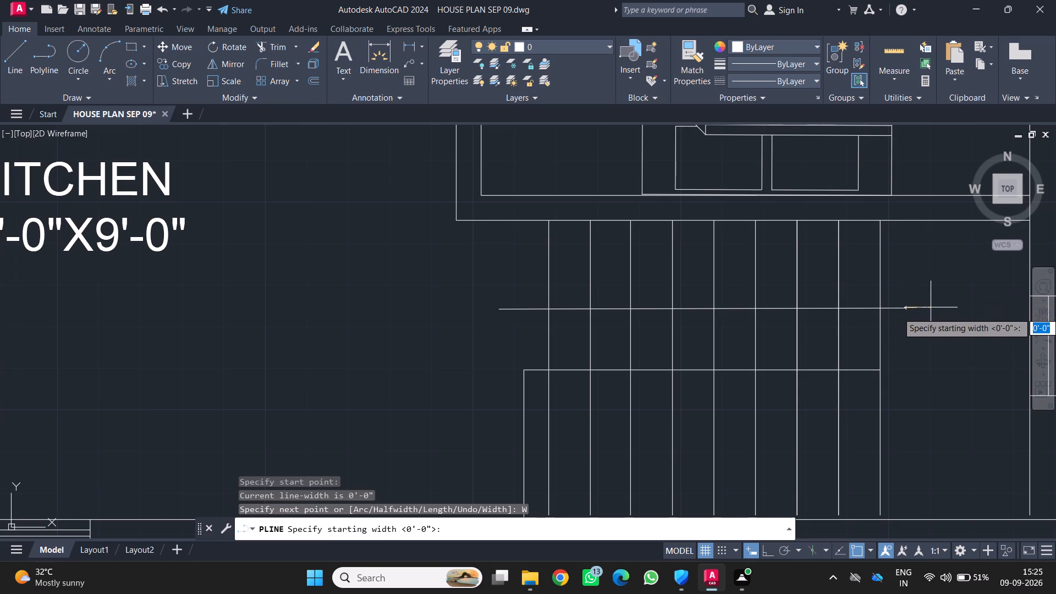
scroll(927, 329, up, 1)
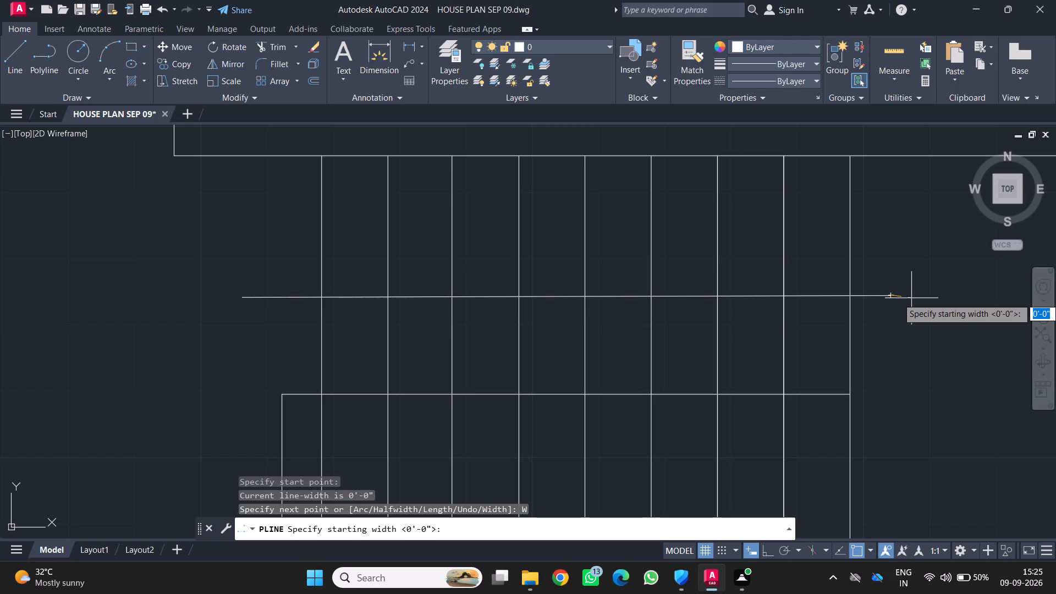
key(0)
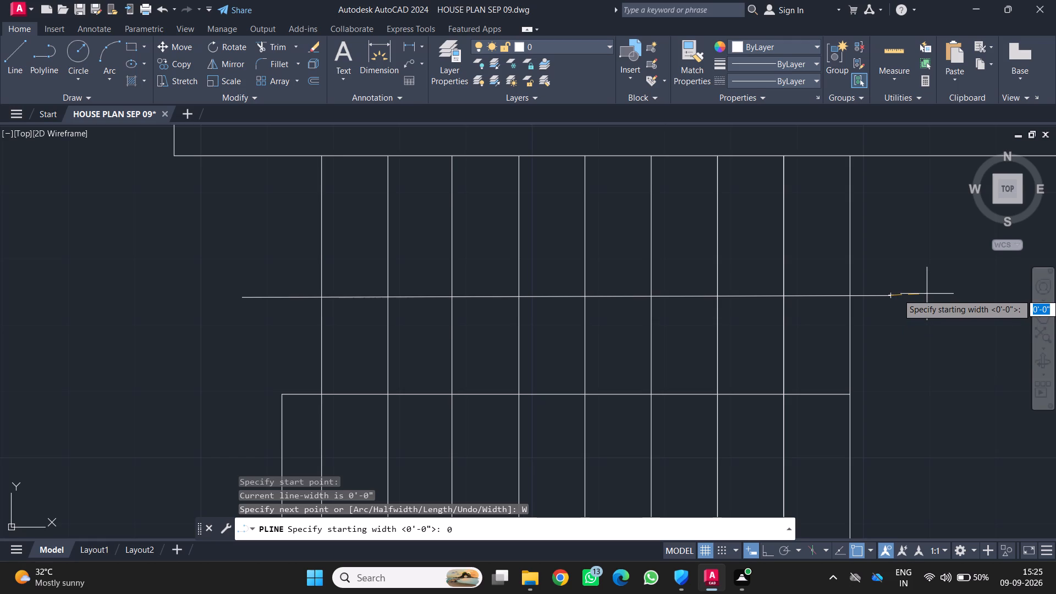
key(Return)
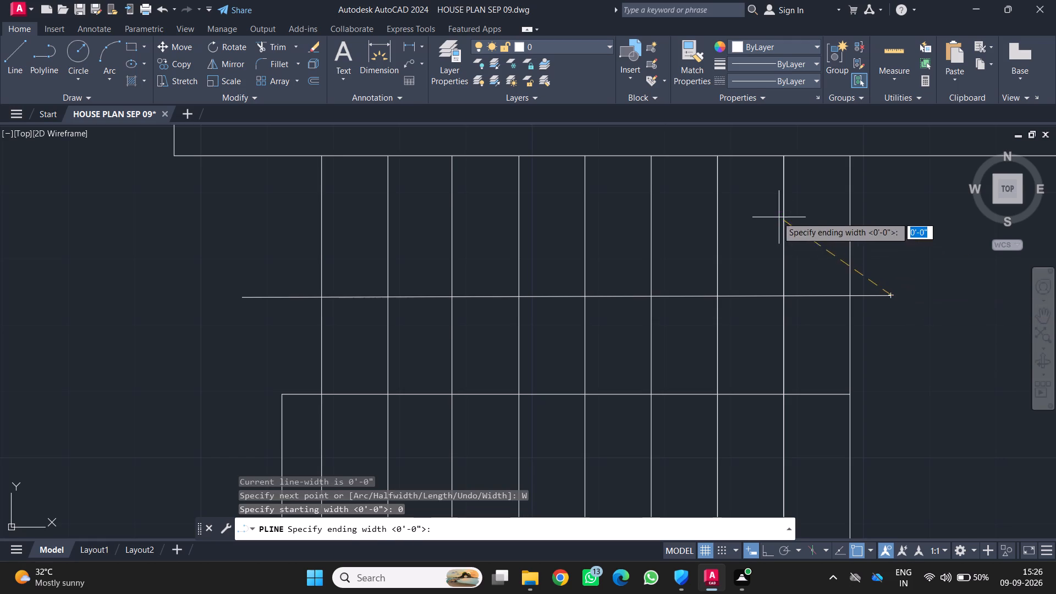
click(909, 295)
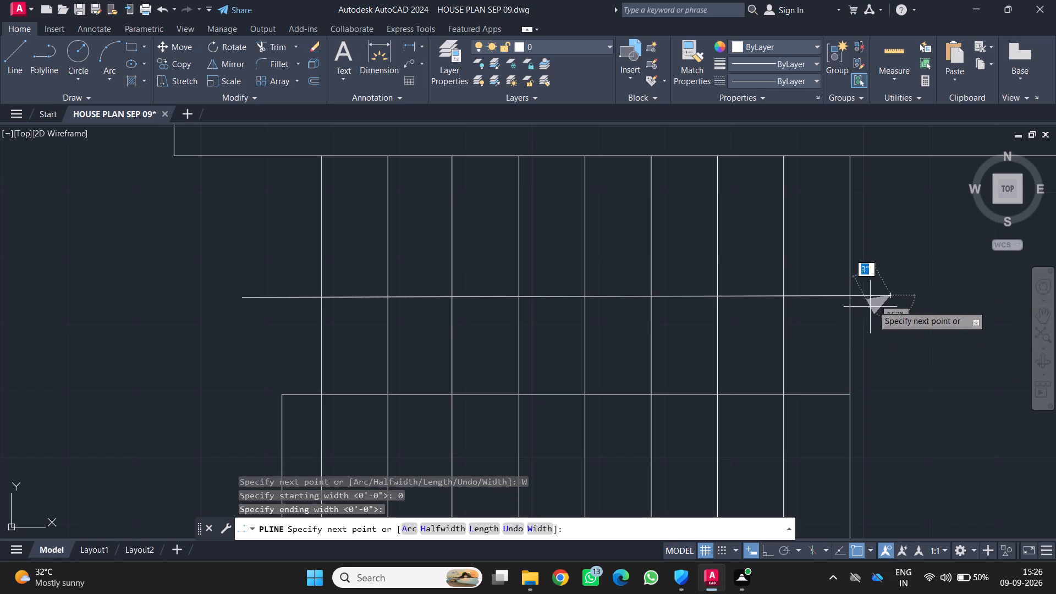
scroll(876, 302, up, 1)
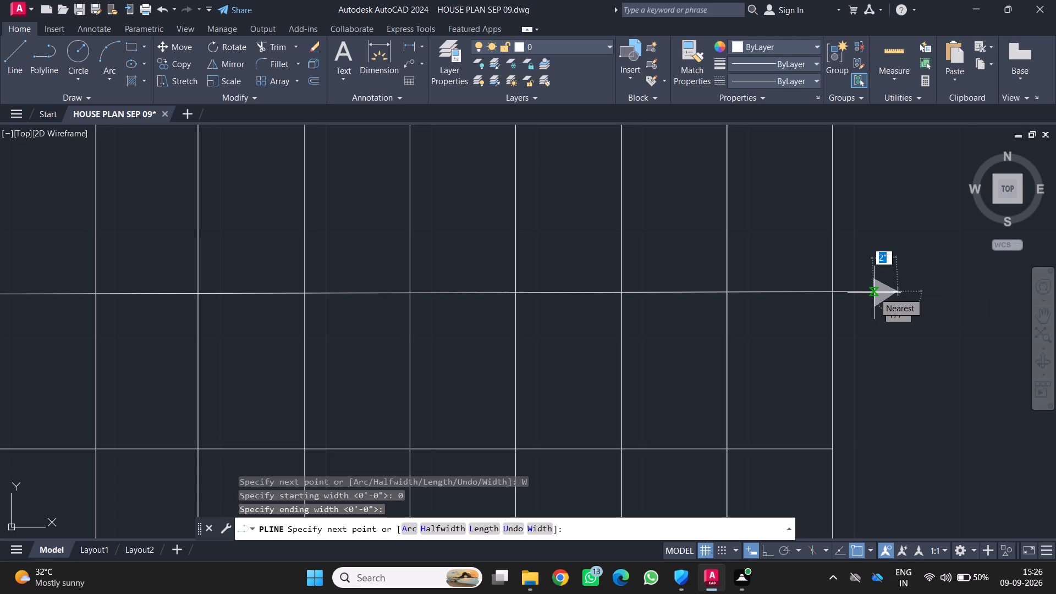
click(874, 293)
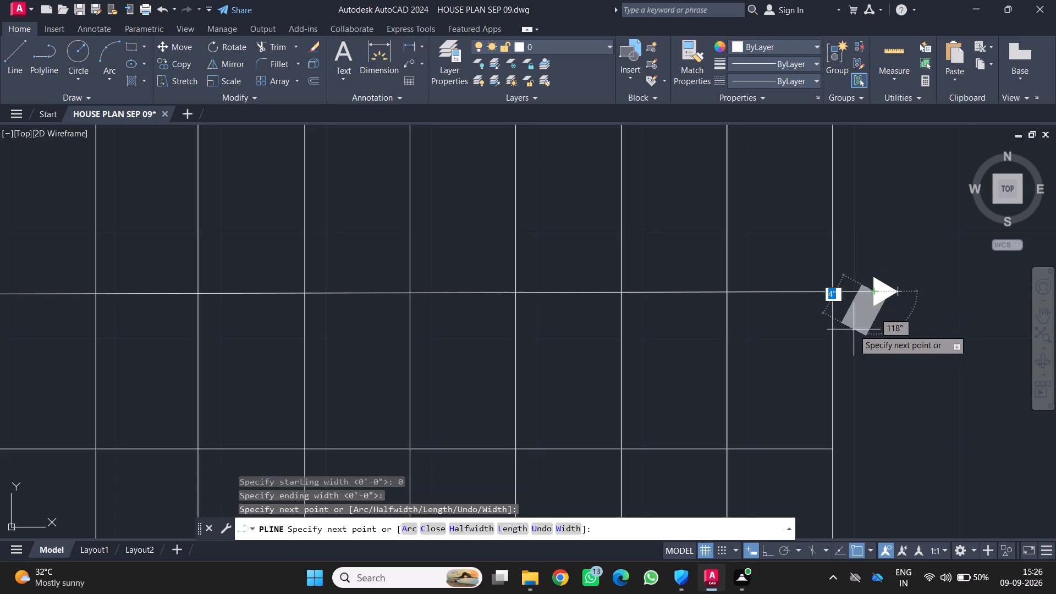
key(Return)
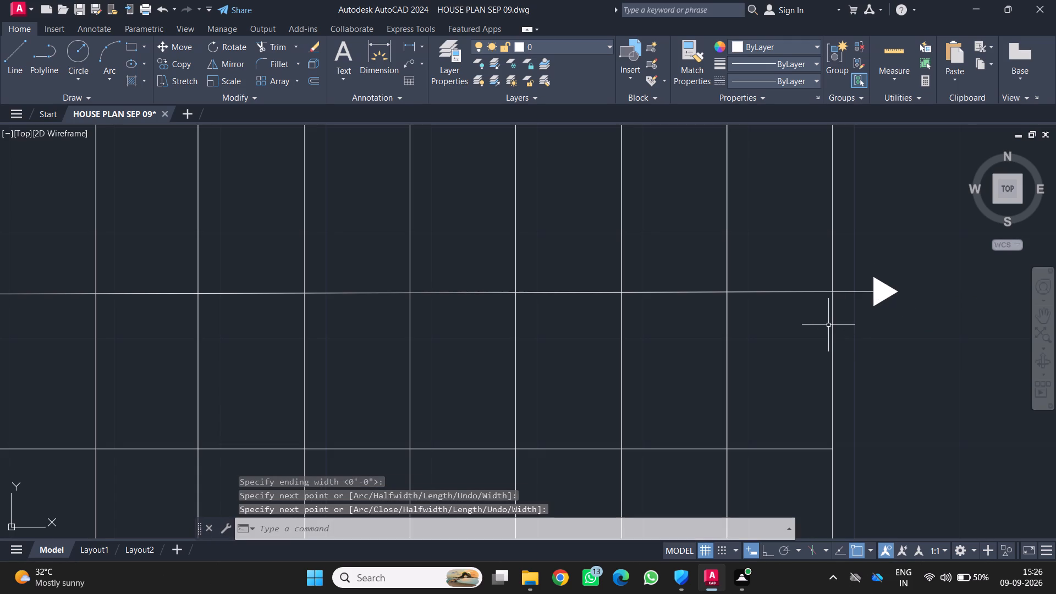
Add the multiline text UP just west of the staircase direction line's west end.
scroll(836, 361, down, 3)
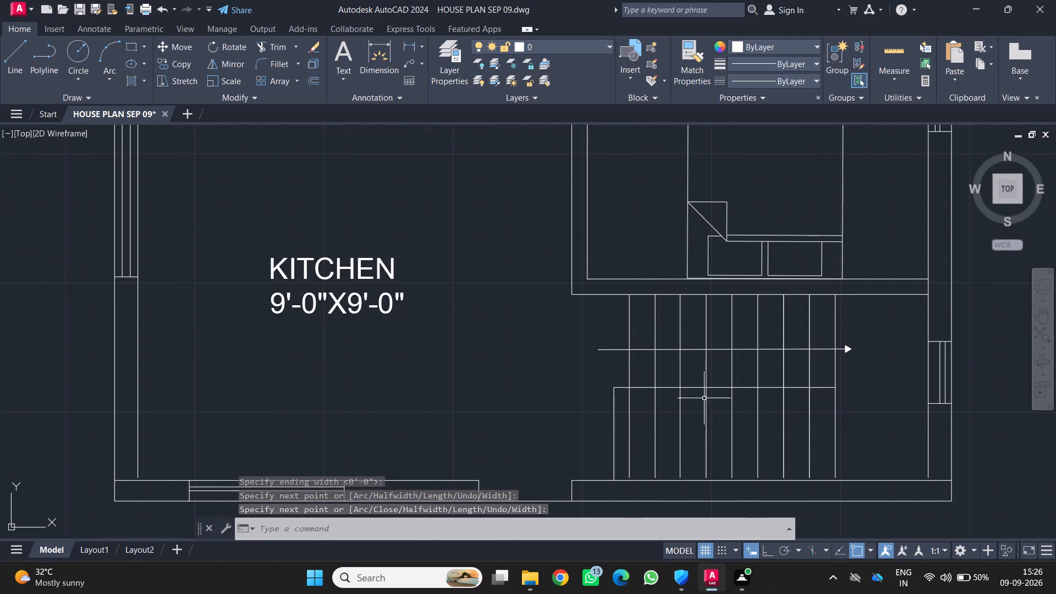
scroll(724, 380, down, 1)
middle_drag(729, 382, 758, 455)
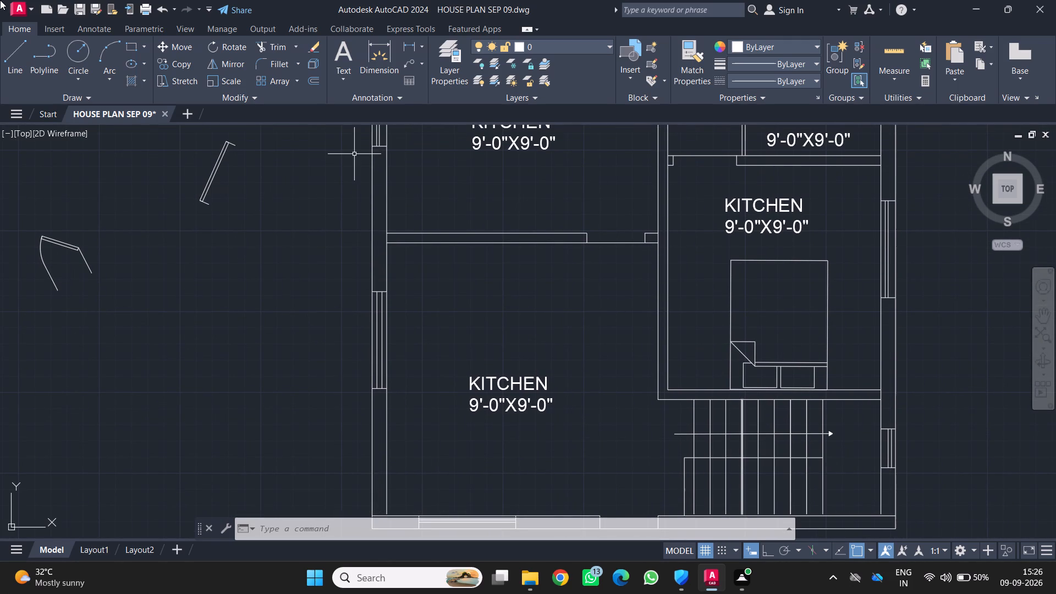
double_click(338, 56)
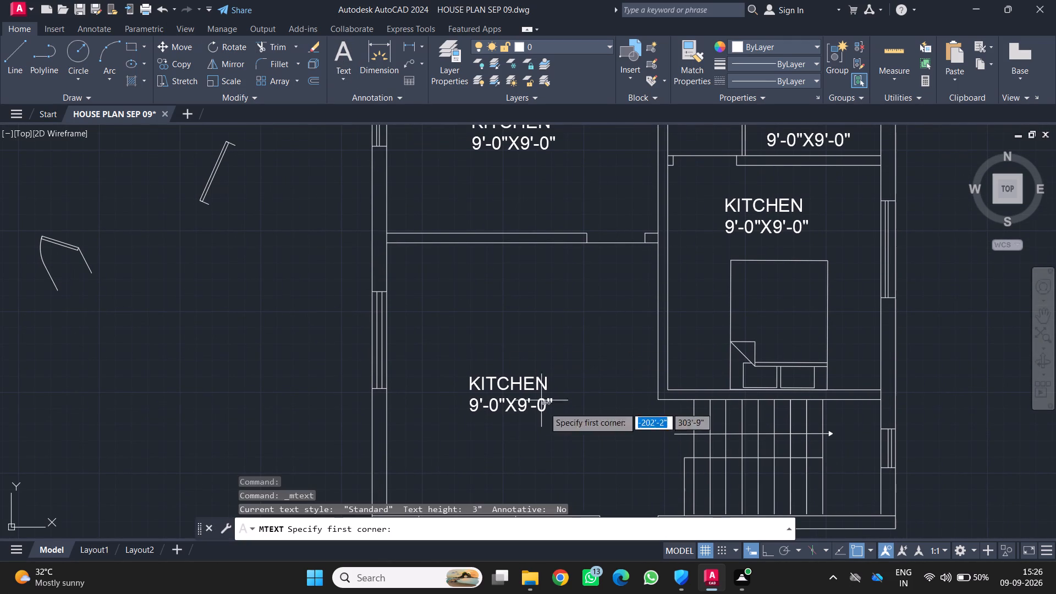
scroll(573, 461, up, 3)
middle_drag(776, 415, 439, 353)
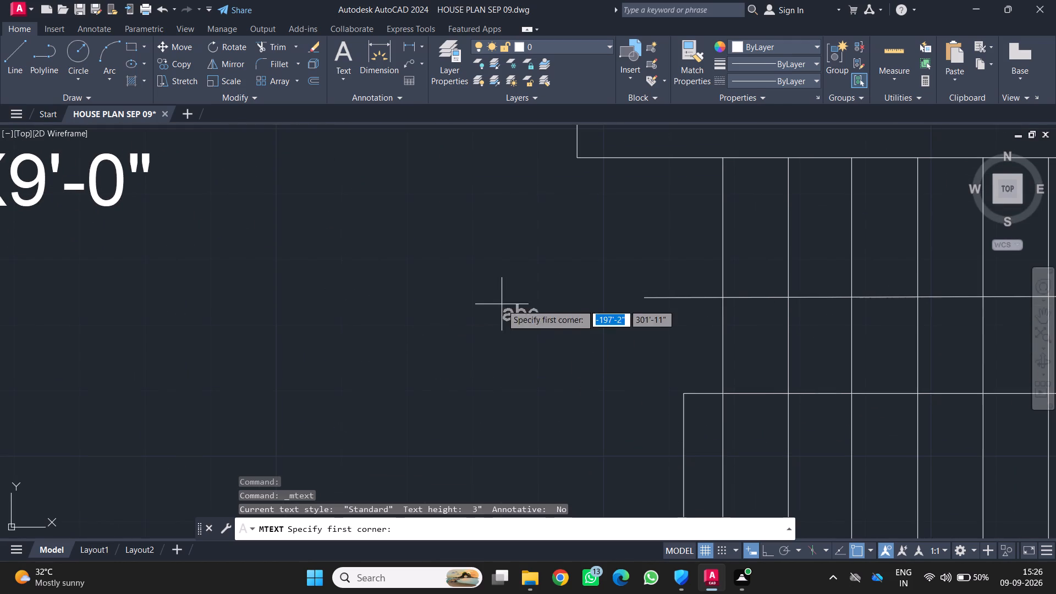
drag(568, 282, 579, 285)
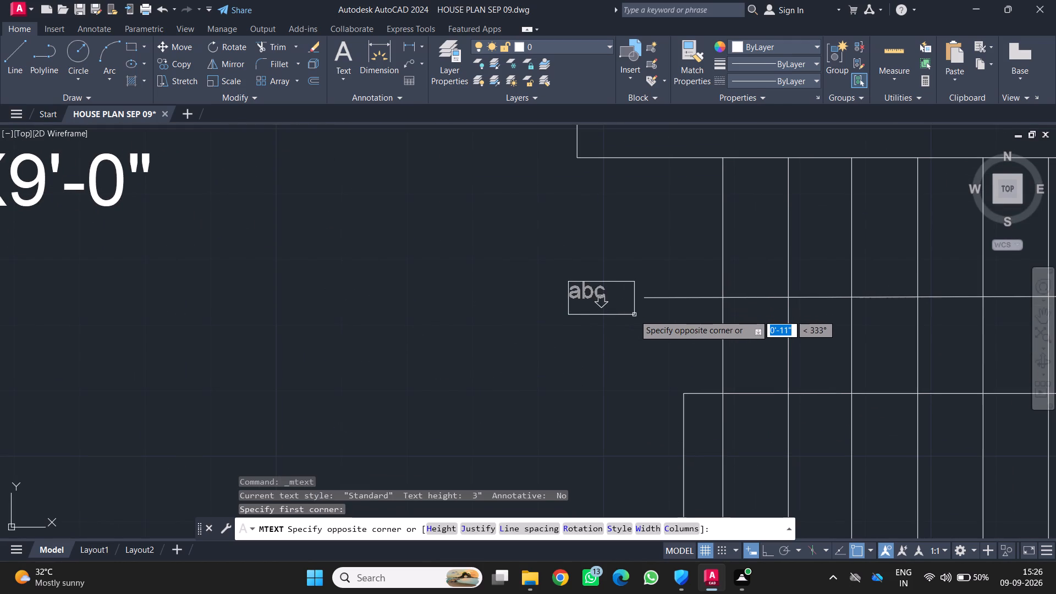
click(636, 316)
key(u)
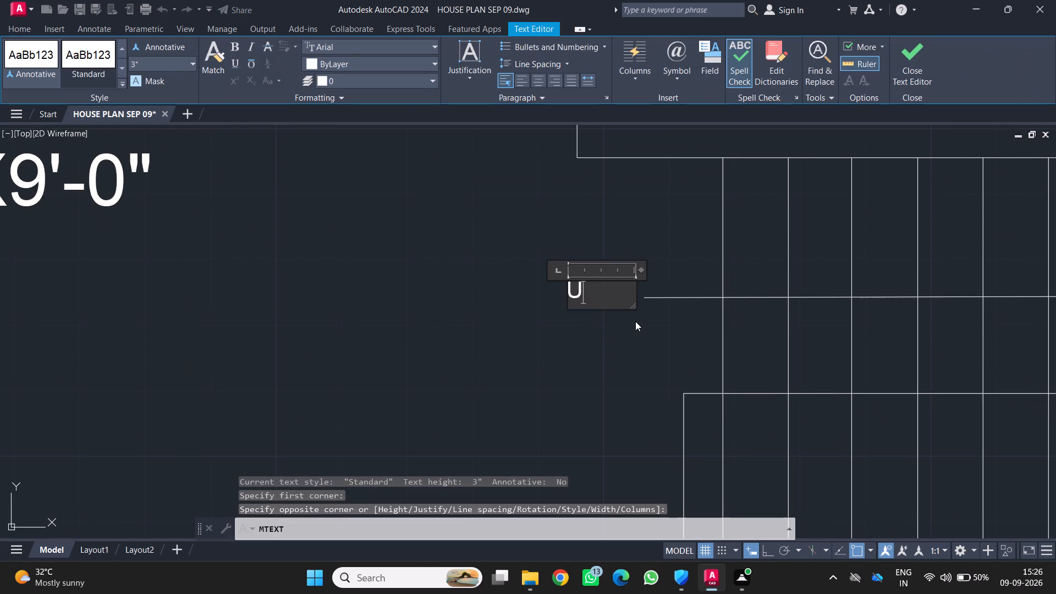
key(p)
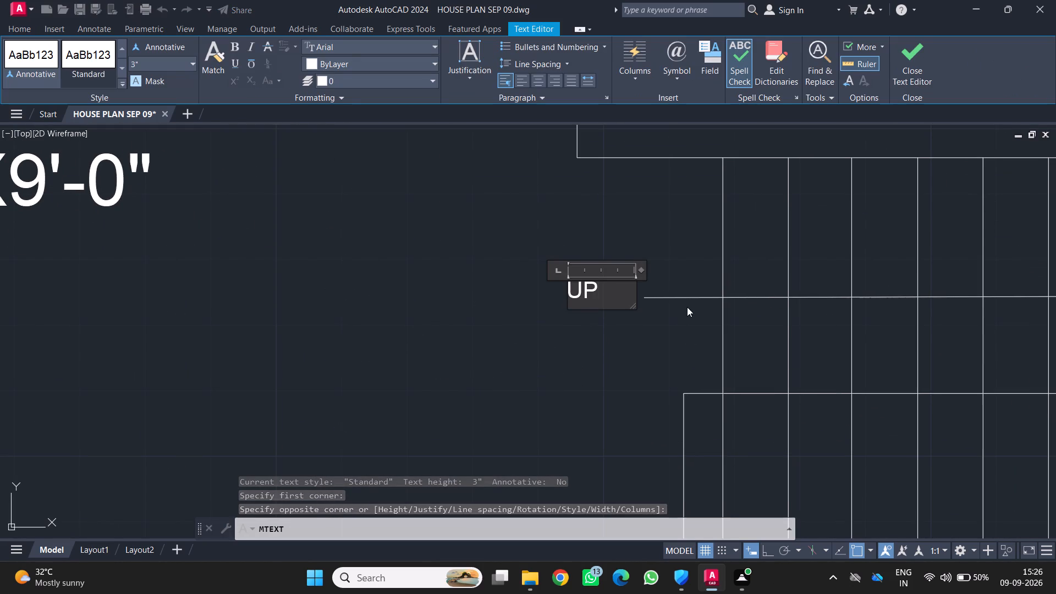
click(559, 372)
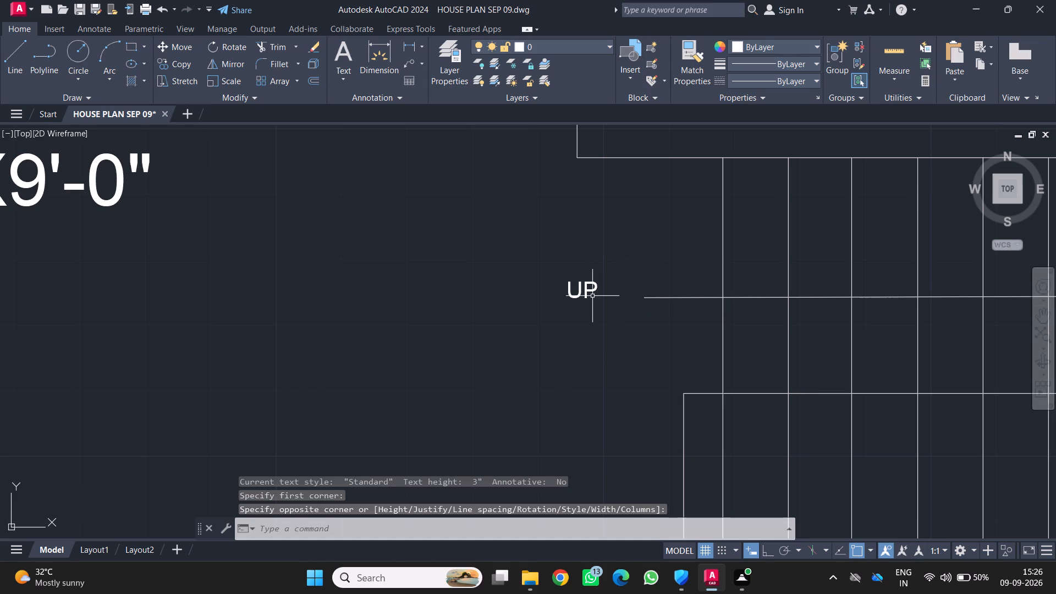
Move the UP label about 6" east so it sits level with and close to the direction line's west end.
click(579, 296)
key(m)
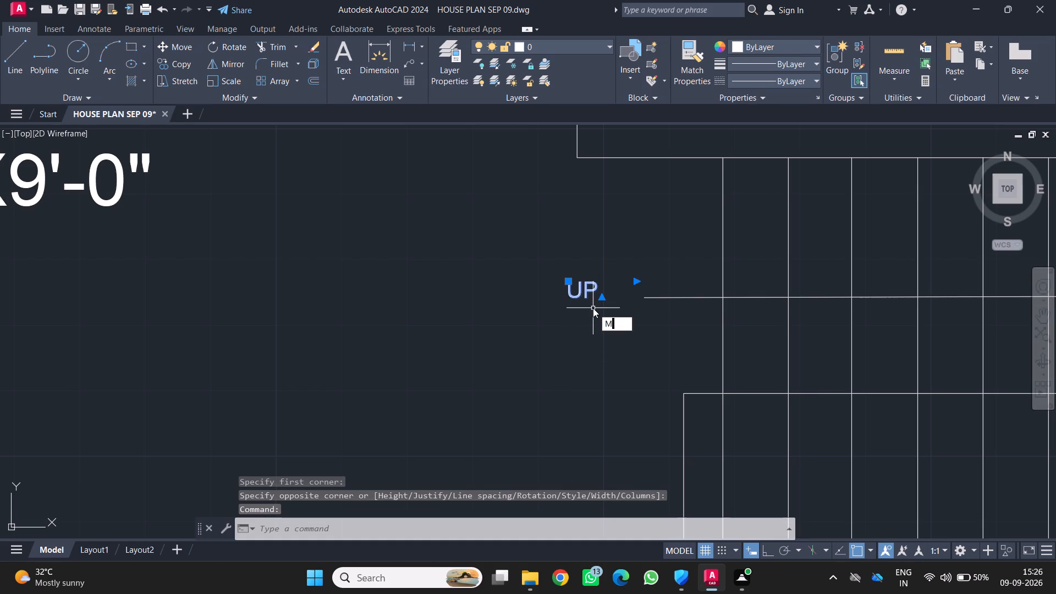
key(Return)
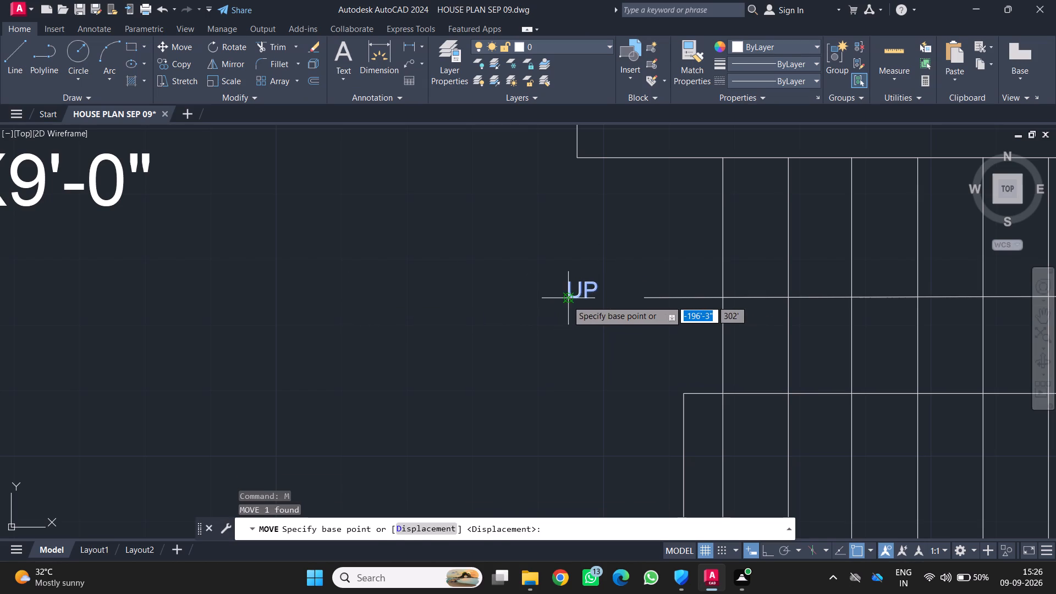
click(567, 300)
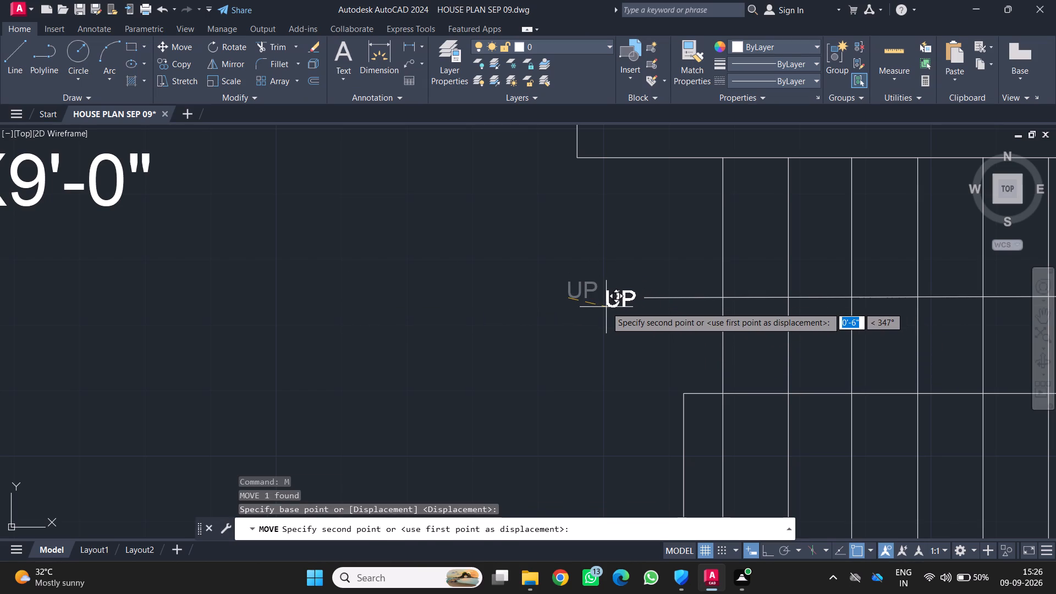
click(606, 307)
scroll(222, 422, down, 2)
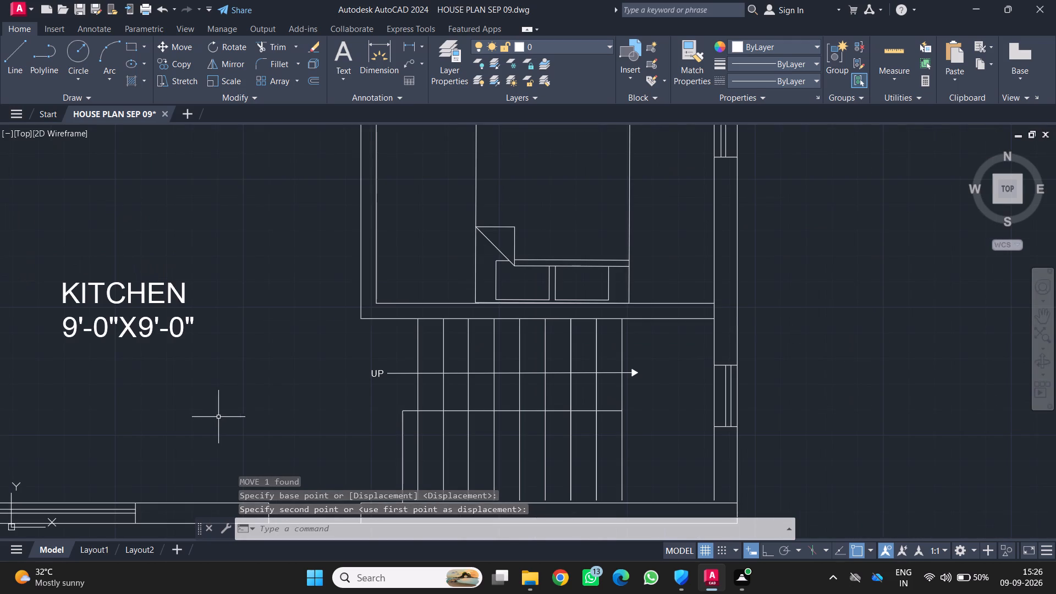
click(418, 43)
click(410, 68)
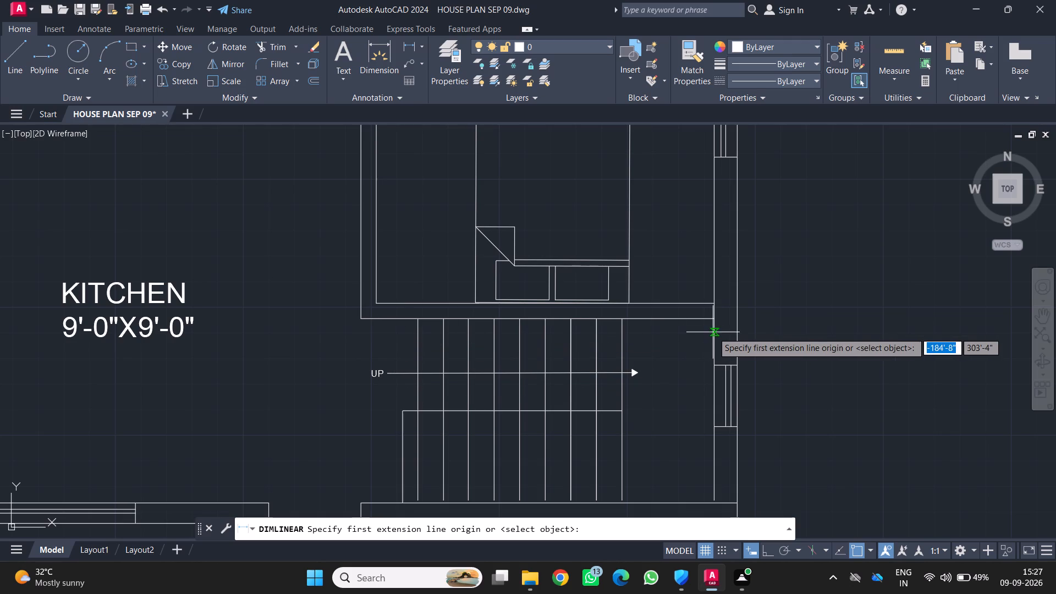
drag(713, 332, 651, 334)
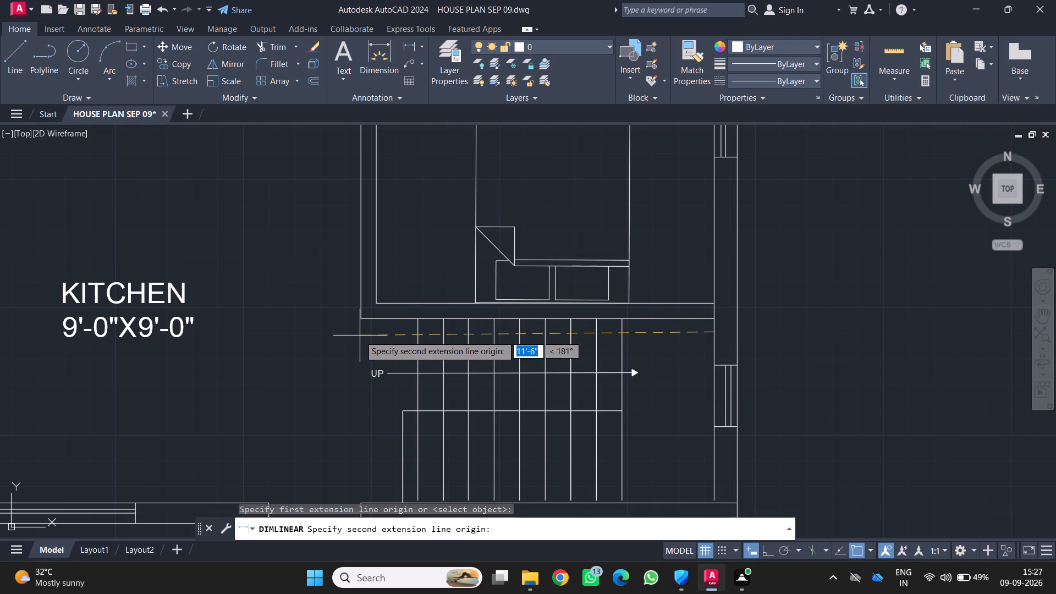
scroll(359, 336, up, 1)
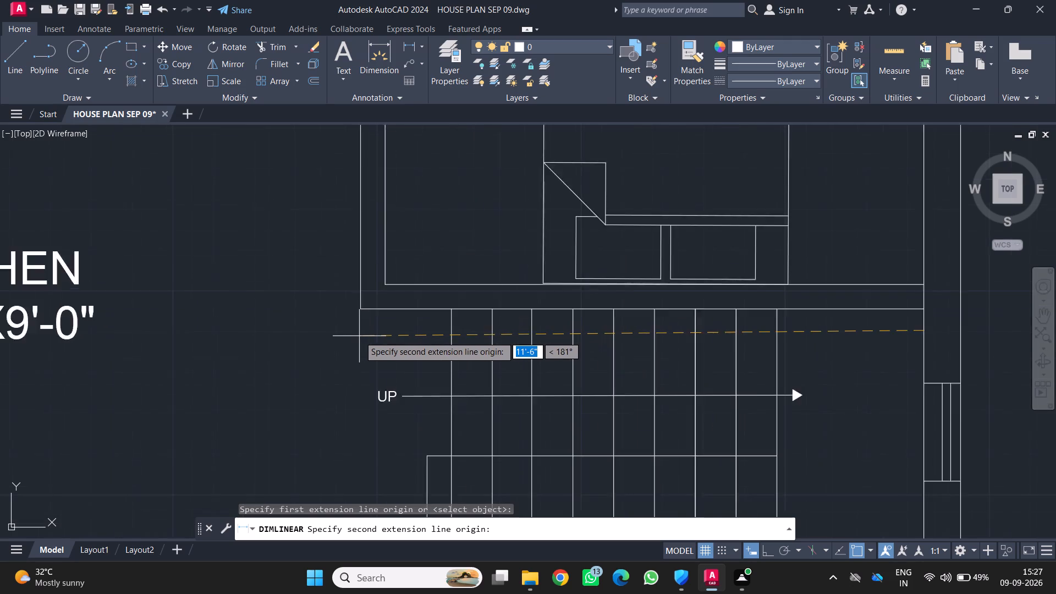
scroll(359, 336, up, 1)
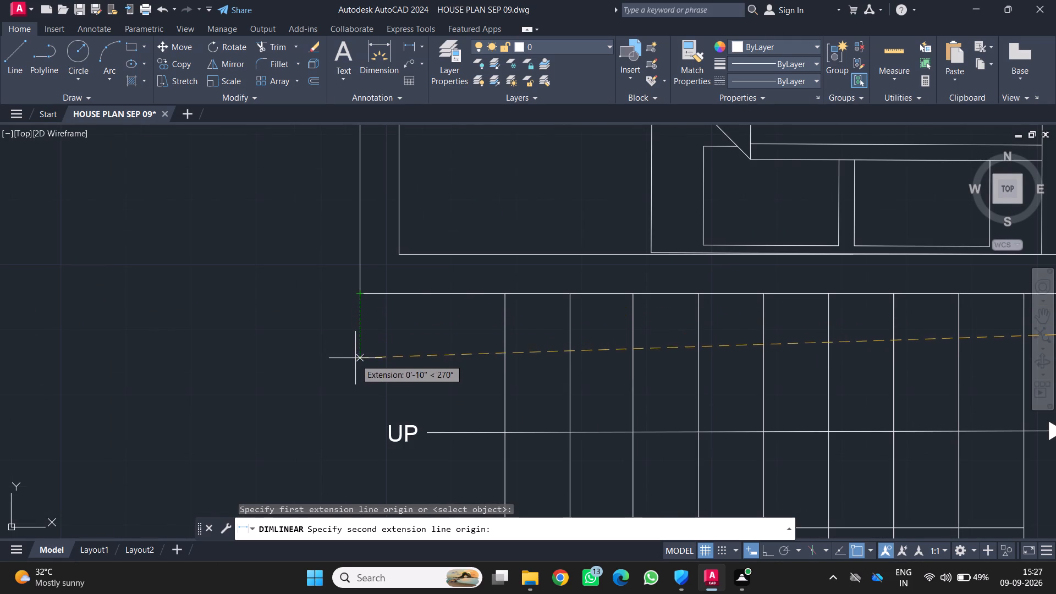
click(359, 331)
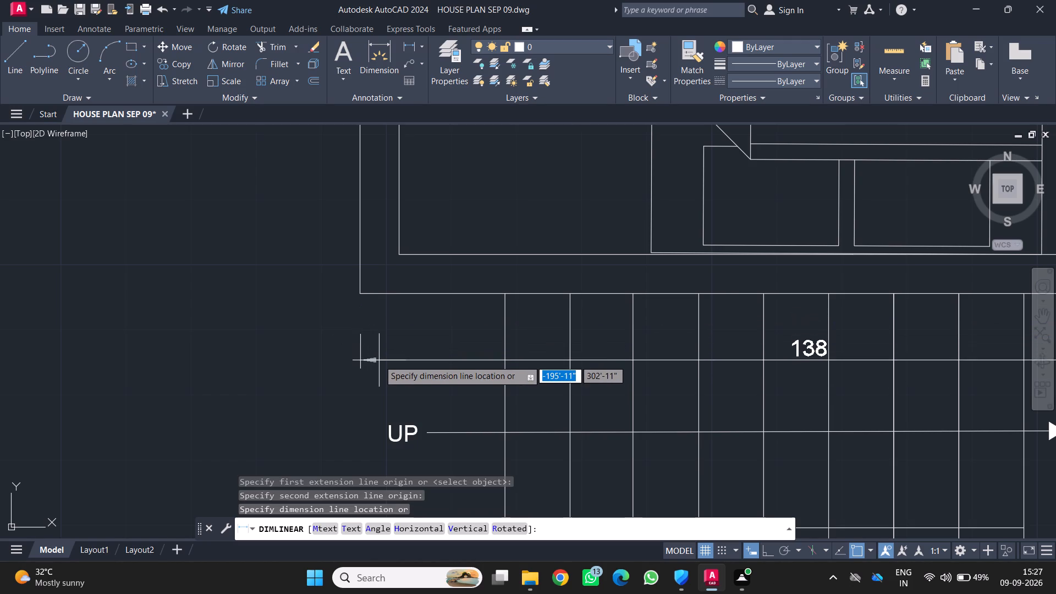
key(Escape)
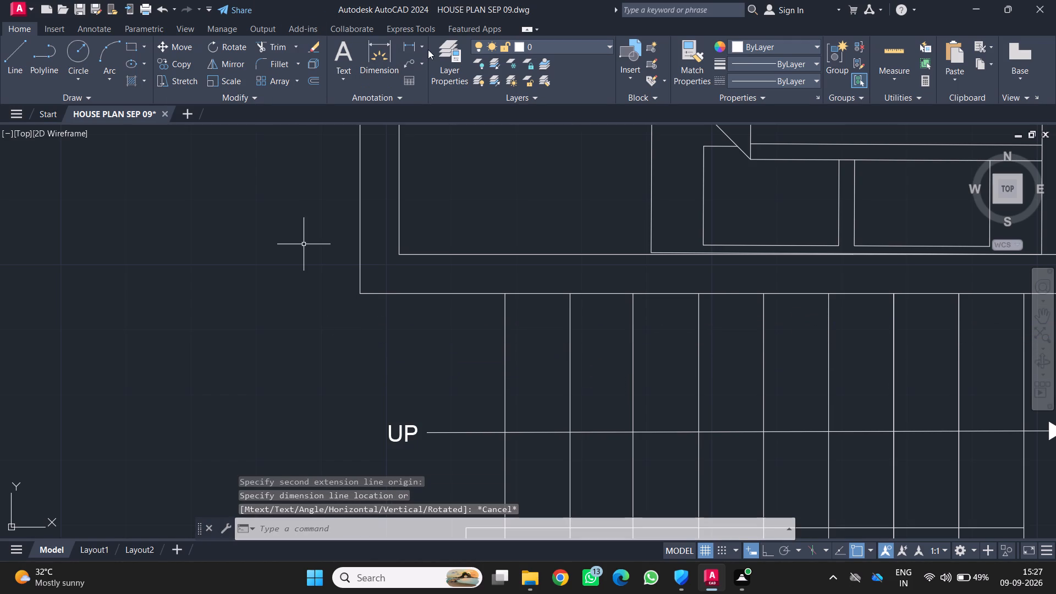
Modify the ISO-25 dimension style's primary units to Engineering format with 0'-0" precision and set the style current.
key(d)
key(Return)
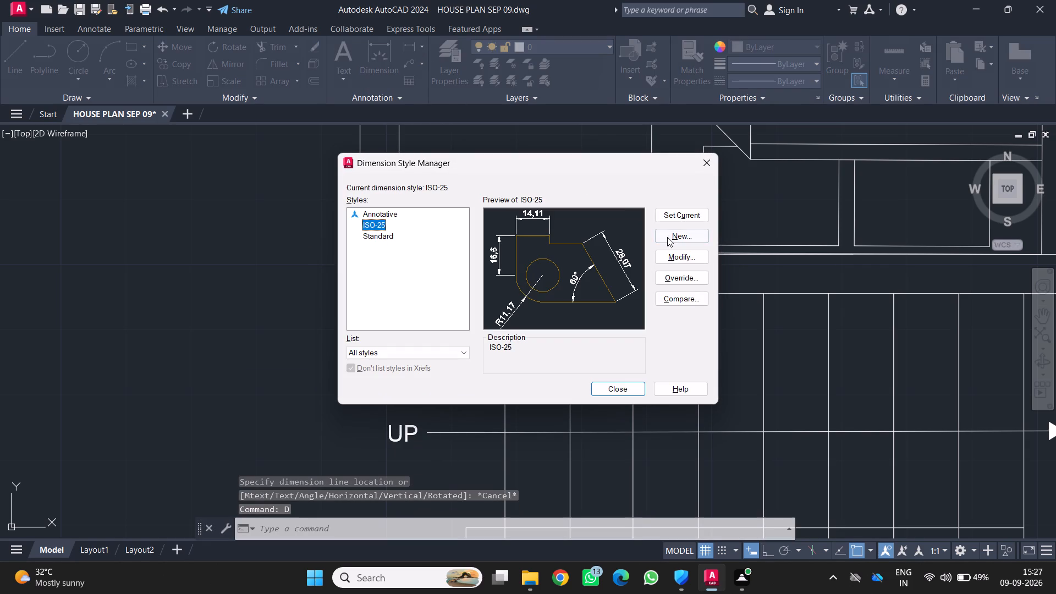
click(672, 254)
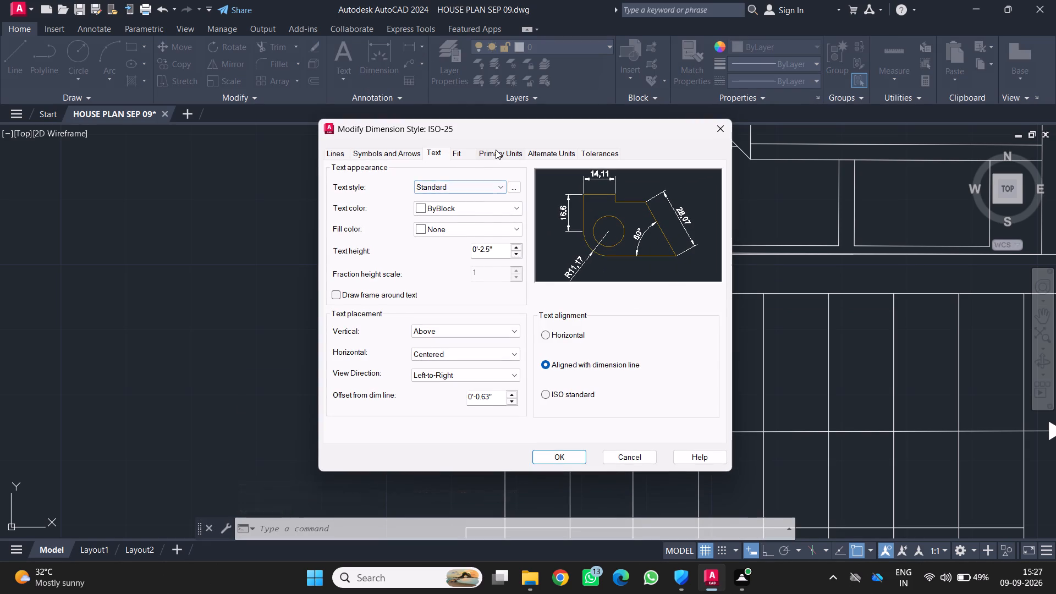
click(496, 150)
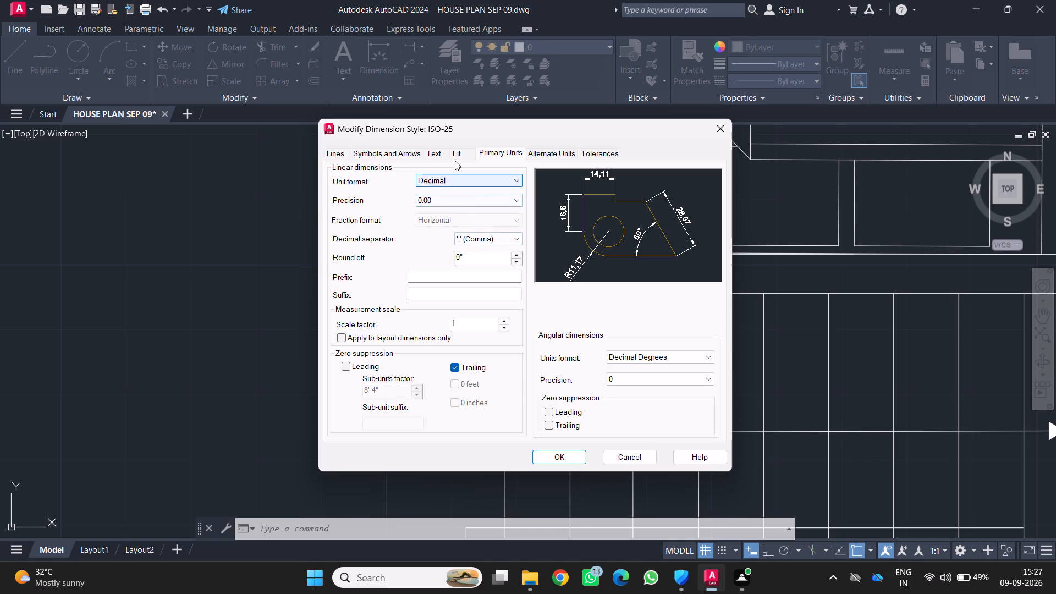
click(518, 175)
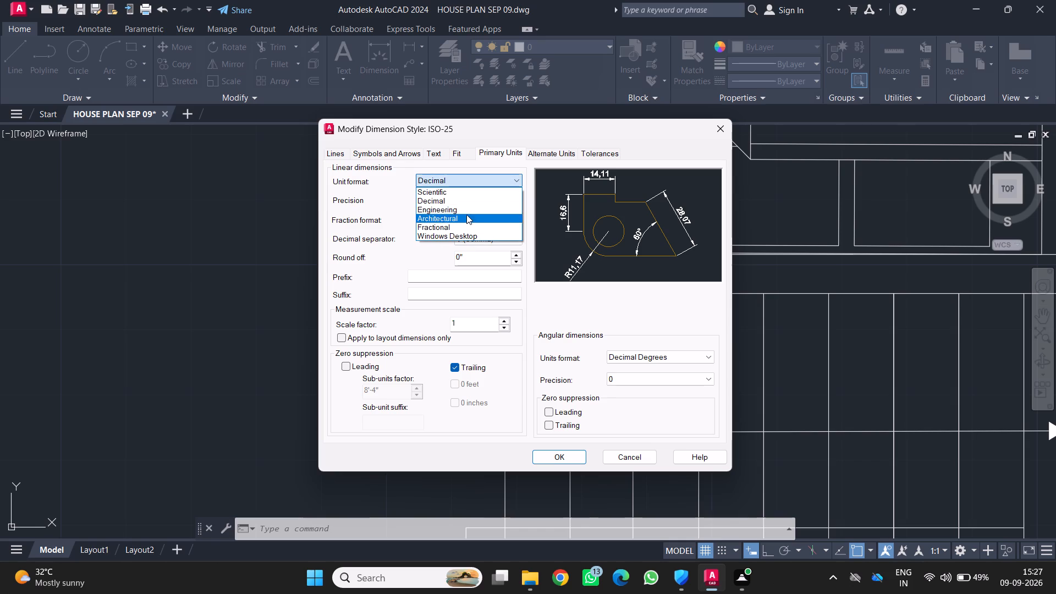
click(465, 212)
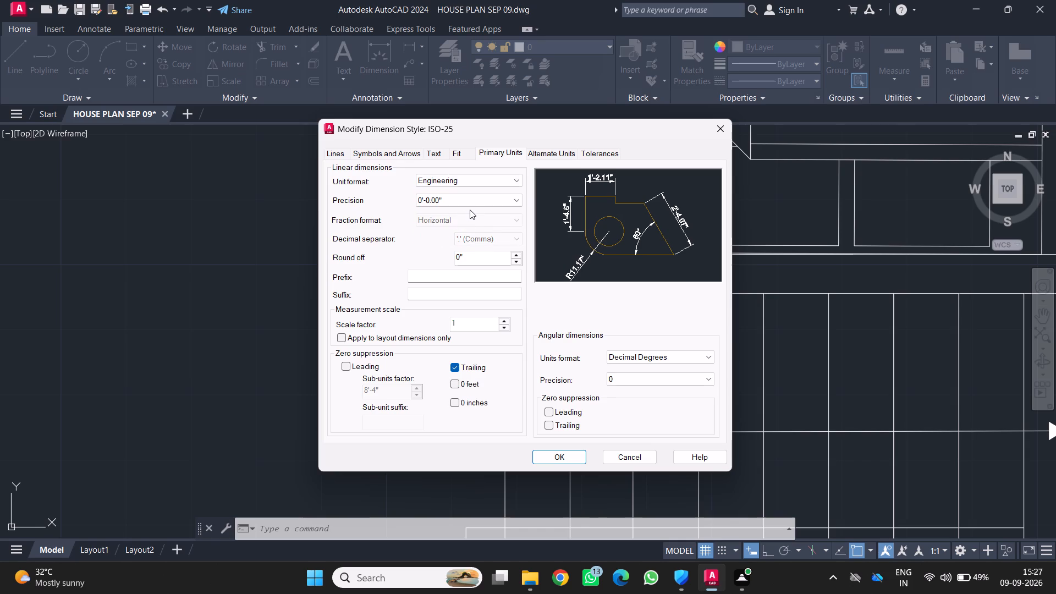
click(476, 201)
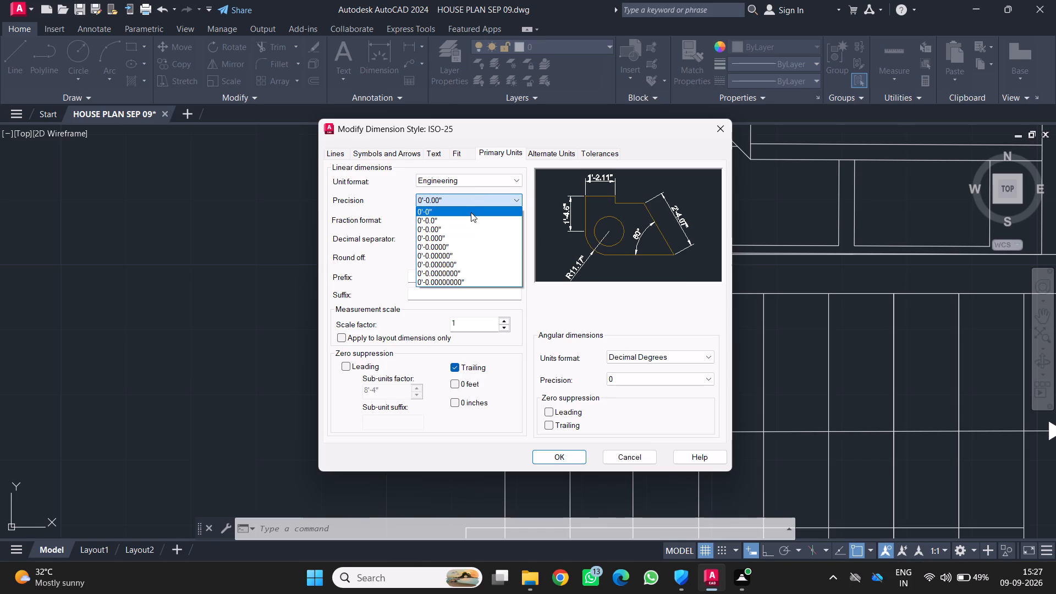
click(470, 215)
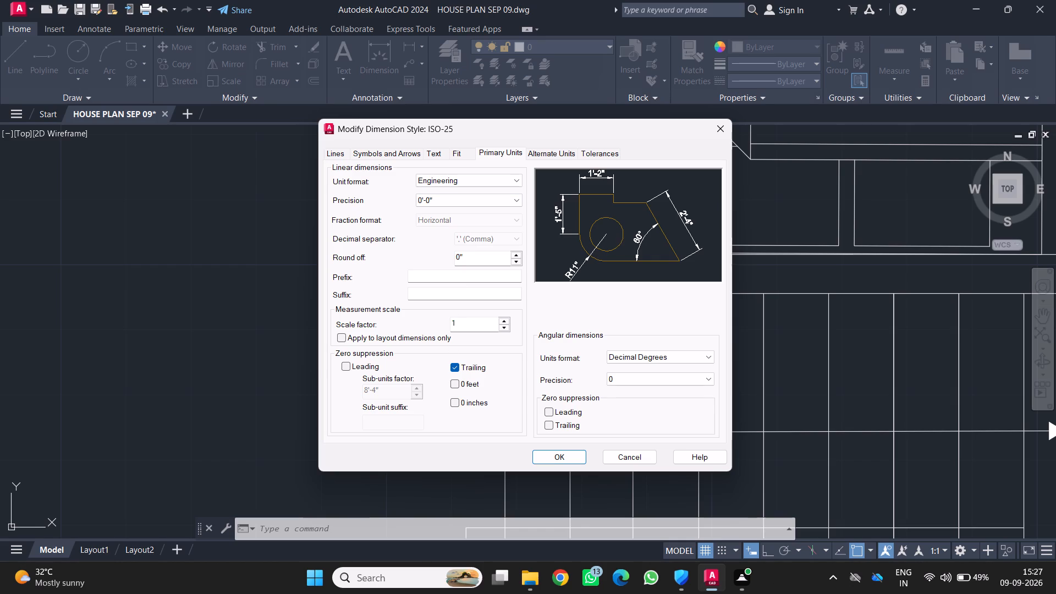
click(544, 456)
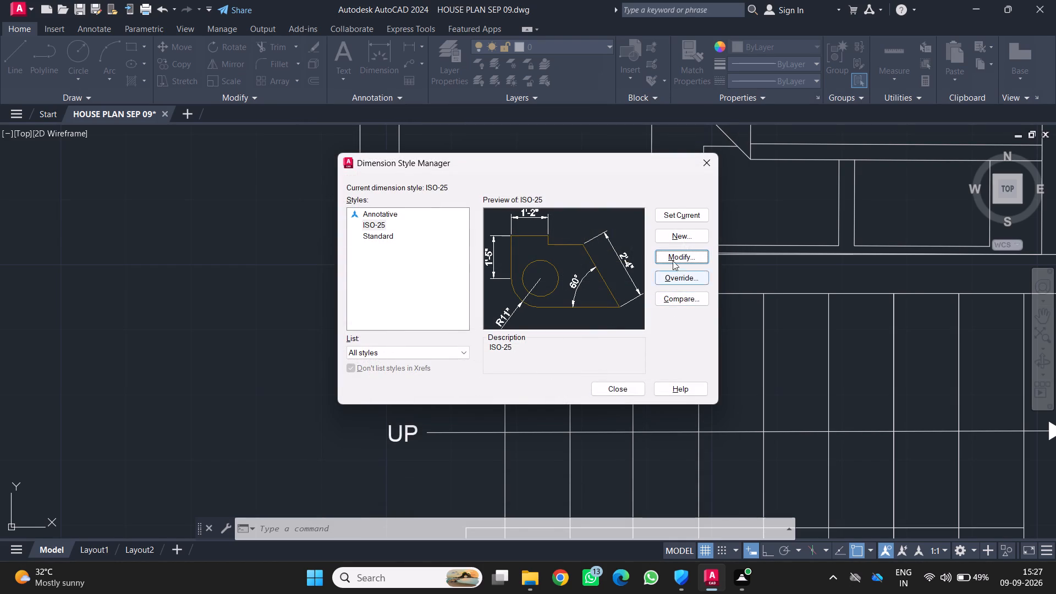
click(671, 254)
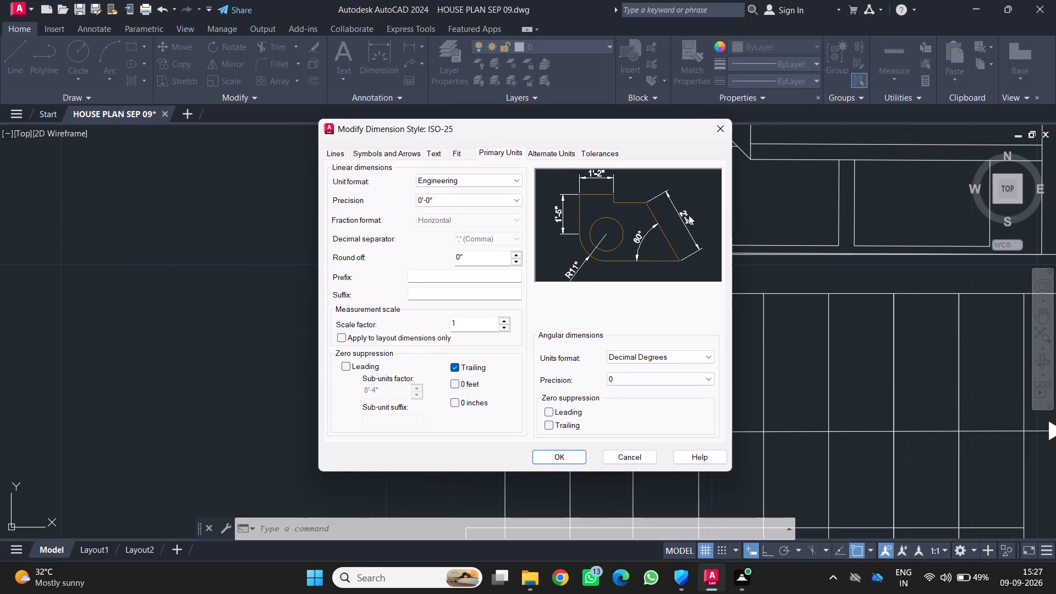
click(727, 123)
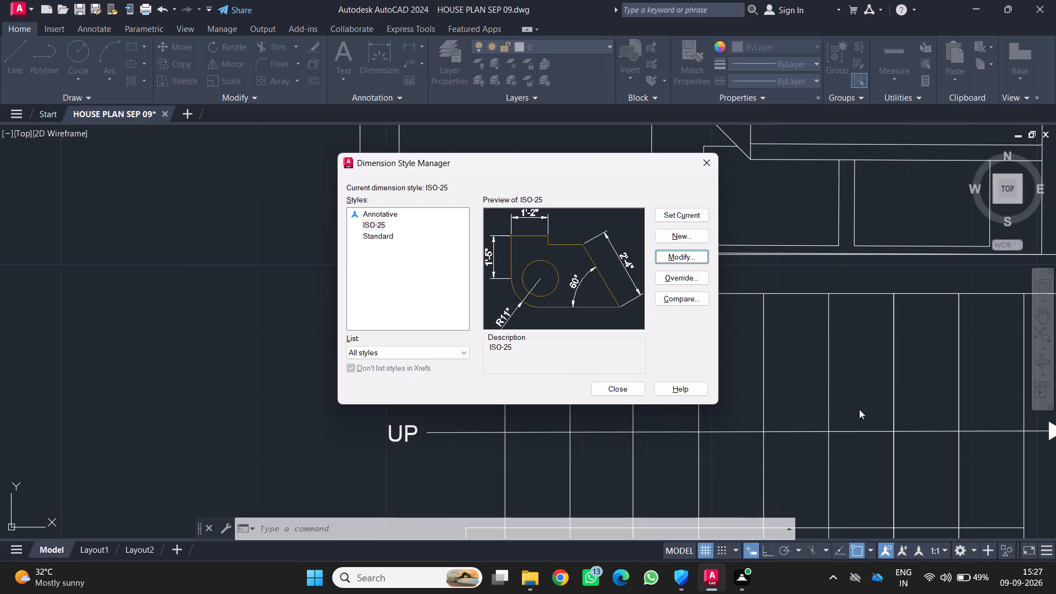
scroll(859, 410, down, 2)
click(687, 210)
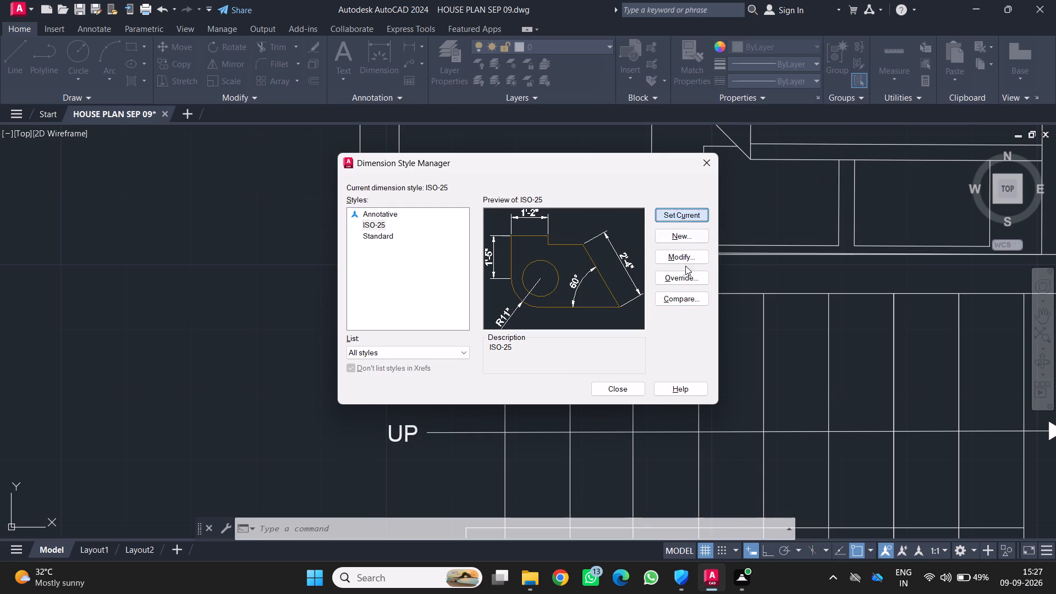
click(615, 383)
Add a horizontal linear dimension across the staircase bay, from the east wall's inner face to the bedroom's west wall line, just above the UP line.
scroll(740, 428, down, 1)
middle_drag(685, 416, 654, 415)
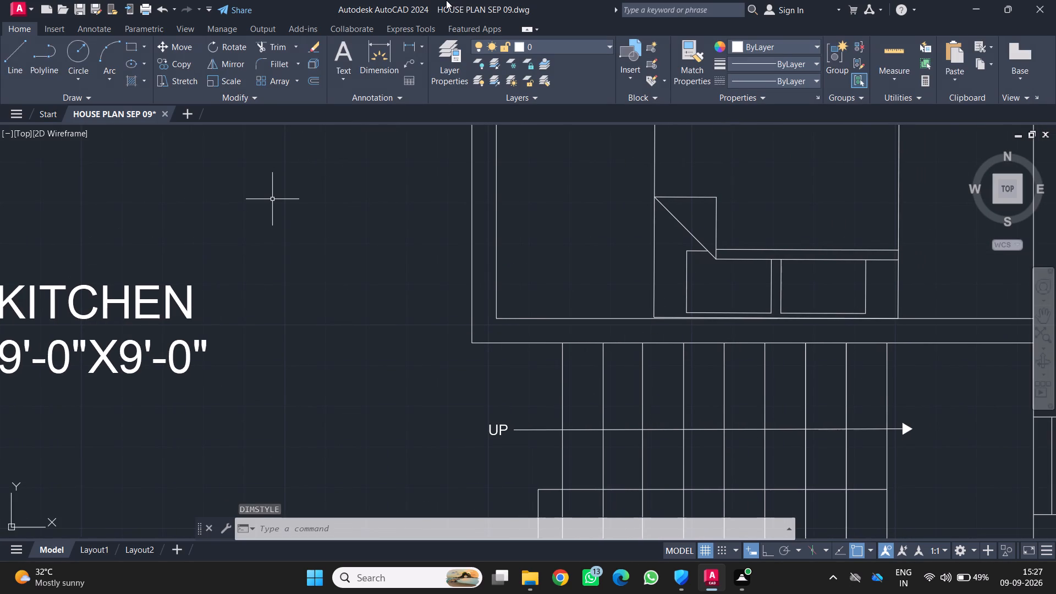
click(418, 42)
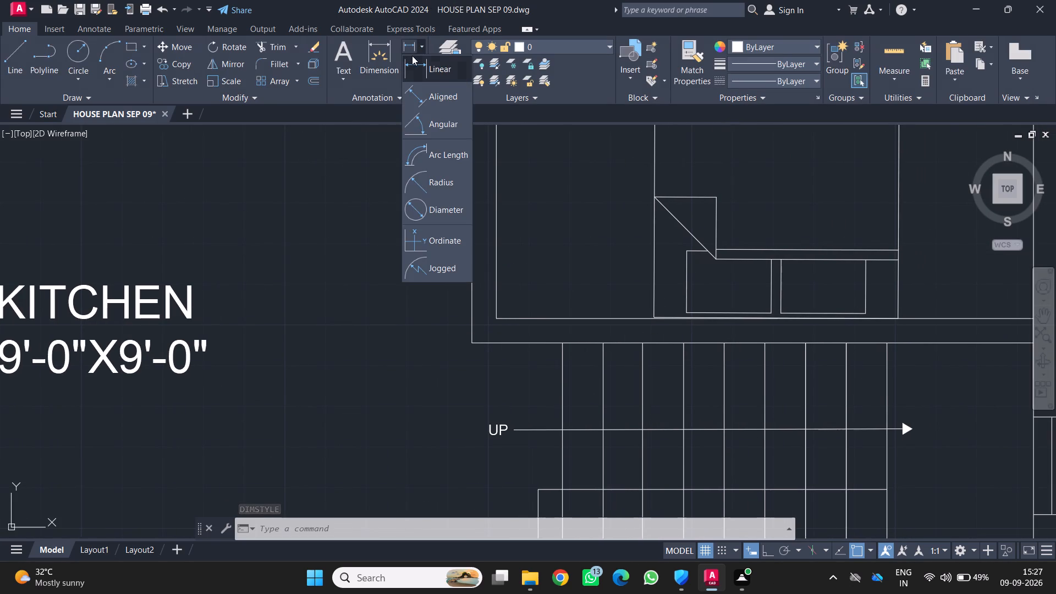
click(412, 66)
middle_drag(946, 425, 756, 424)
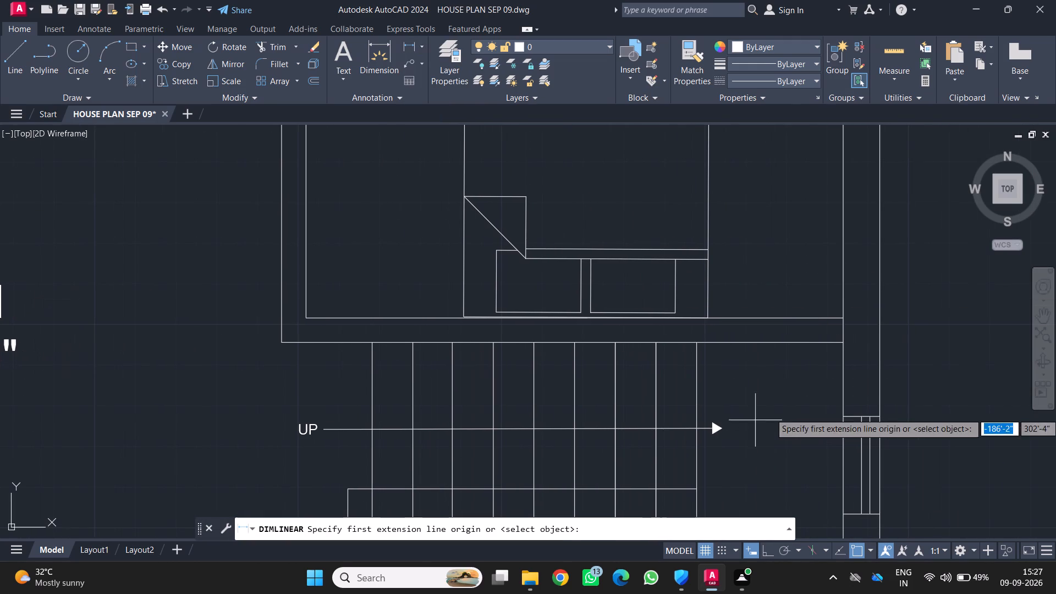
drag(843, 382, 838, 382)
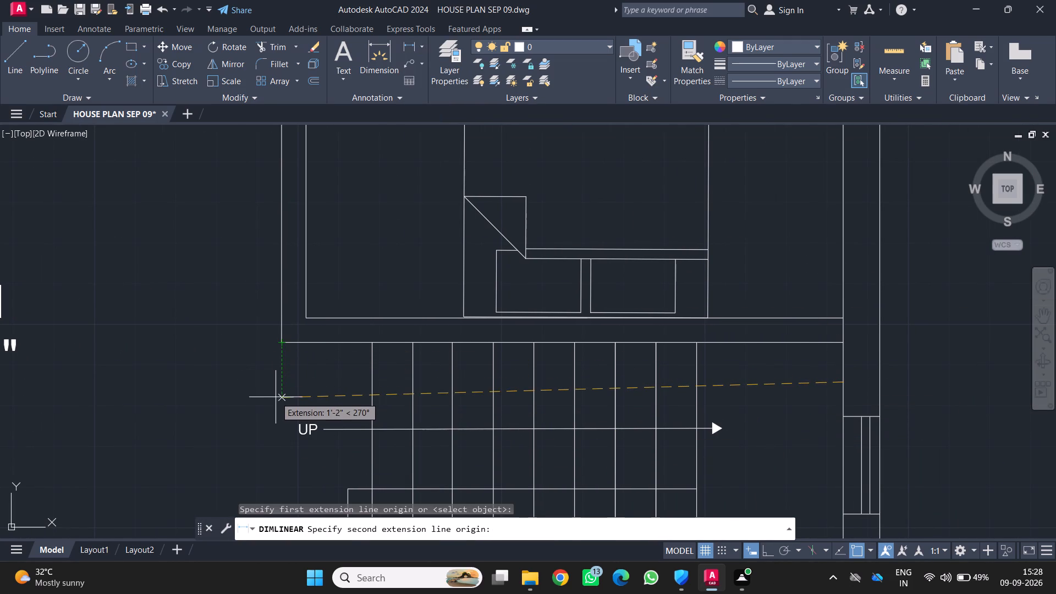
click(282, 382)
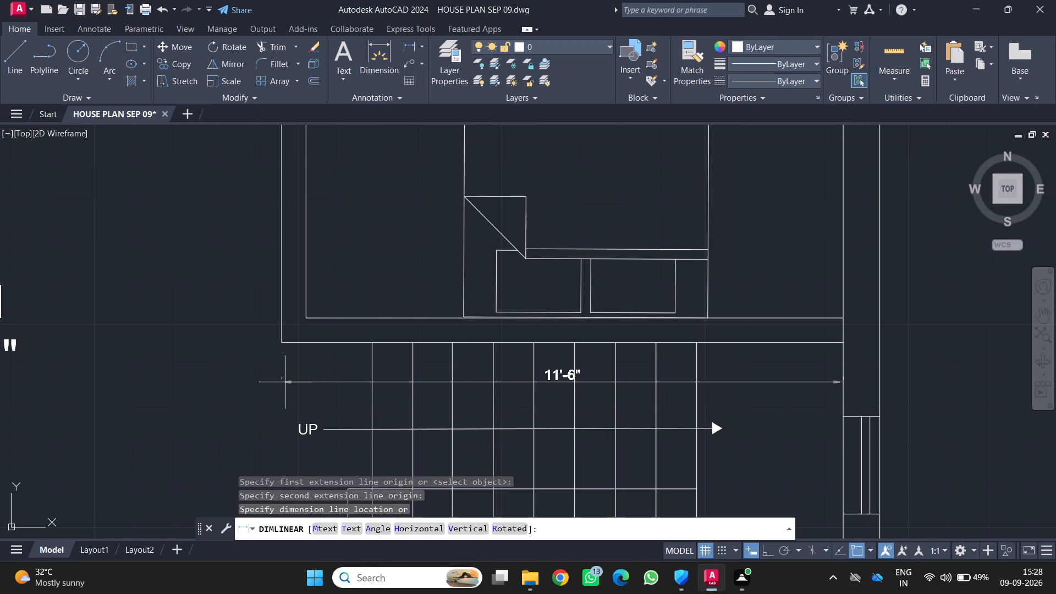
scroll(339, 593, down, 2)
click(299, 373)
Add a vertical linear dimension in the southwest room, from the partition's south face down to the staircase wall level, just west of the bedroom wall.
middle_drag(205, 407, 206, 407)
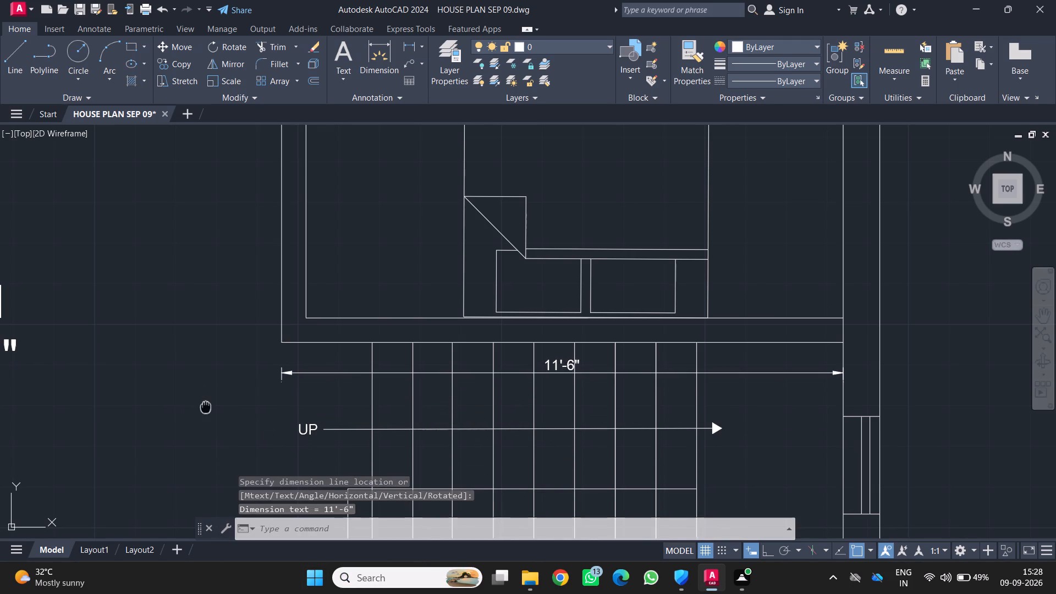
middle_drag(206, 407, 311, 409)
scroll(249, 410, down, 2)
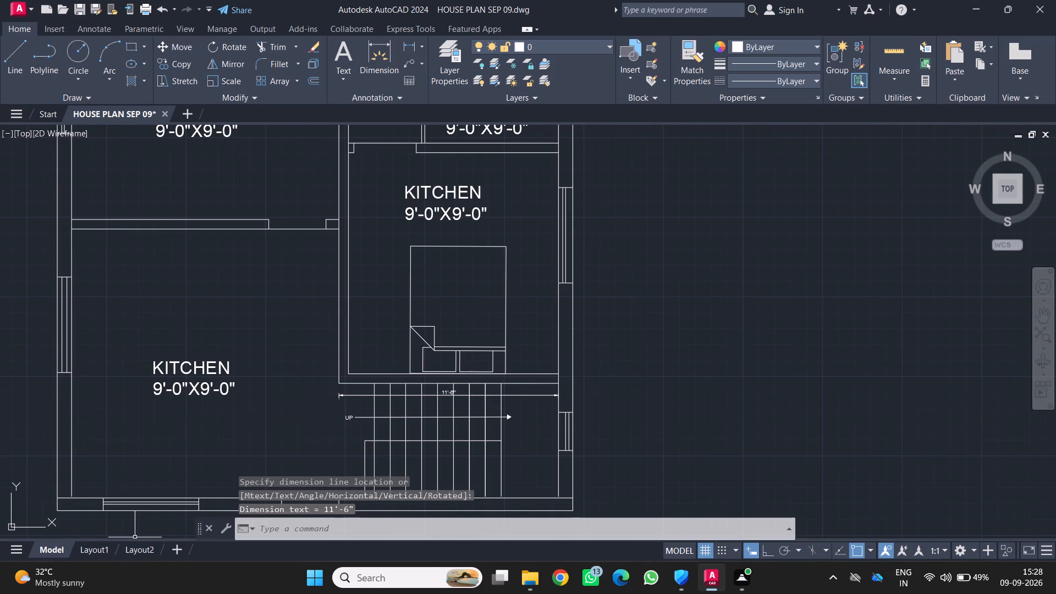
middle_drag(232, 373, 333, 398)
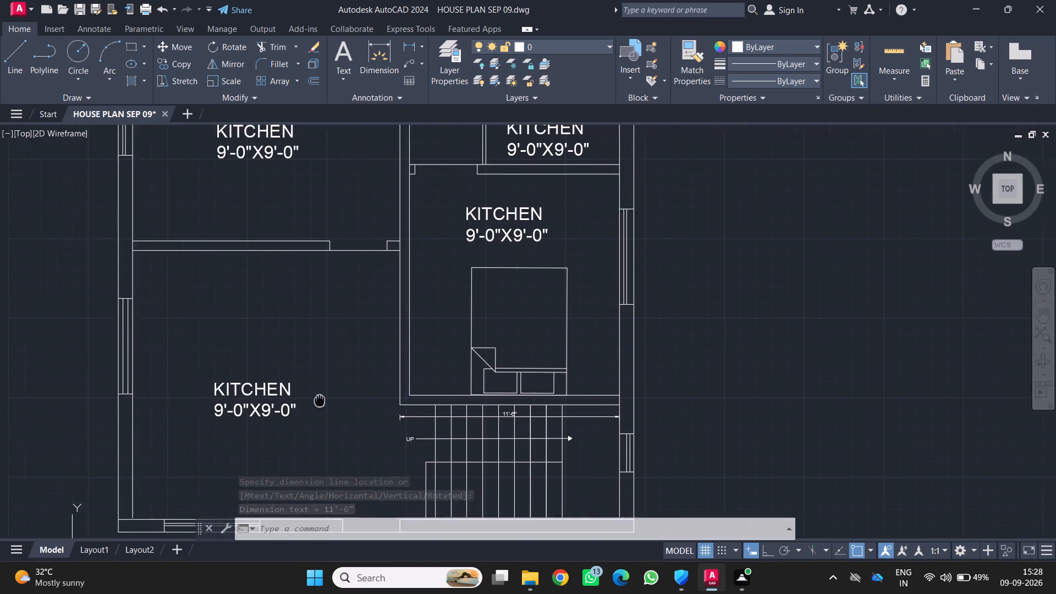
middle_drag(333, 398, 364, 392)
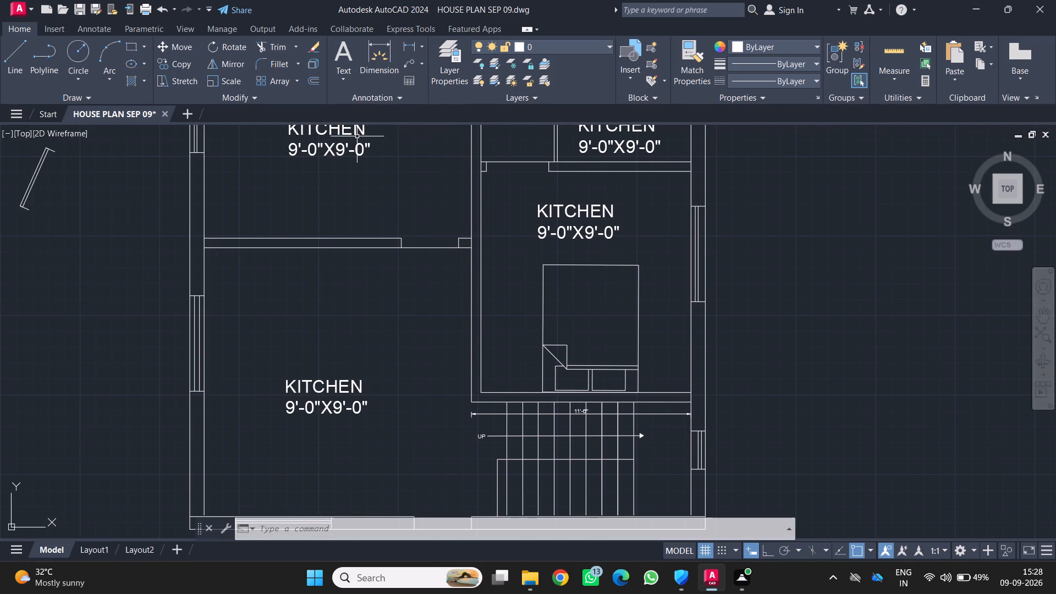
key(space)
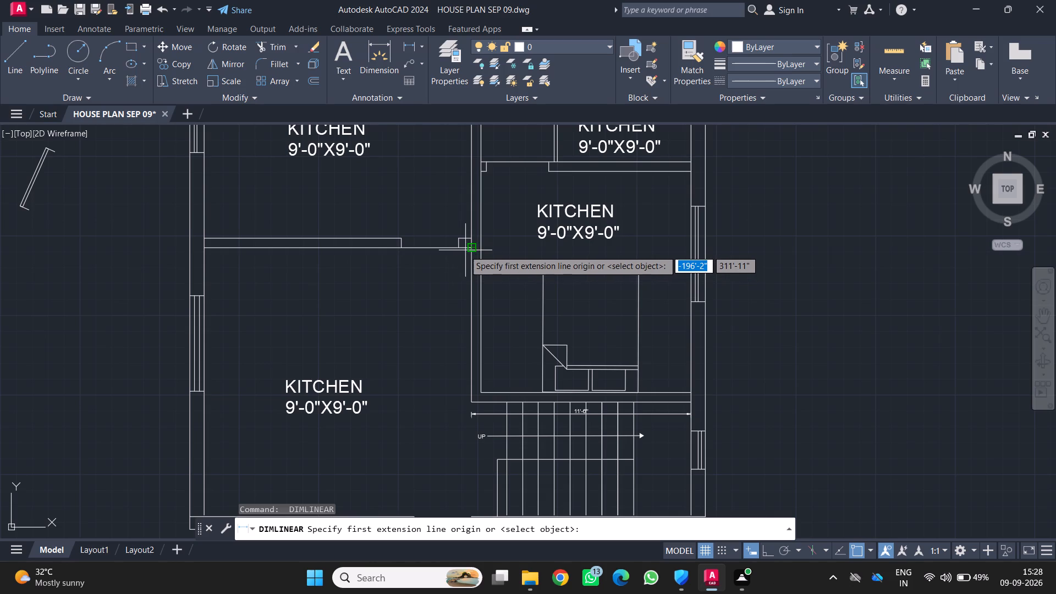
click(464, 251)
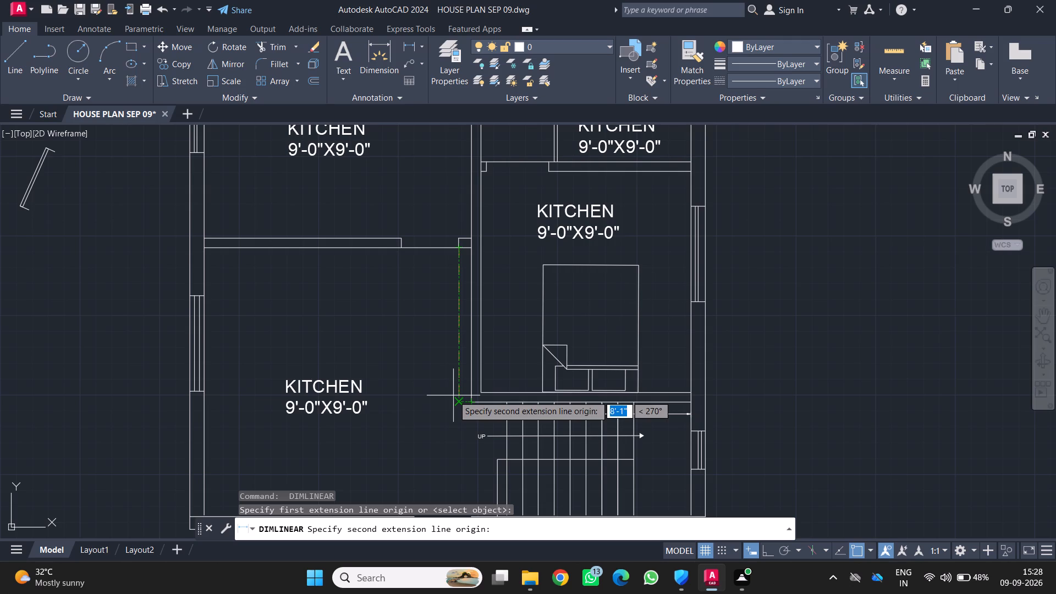
scroll(453, 394, up, 2)
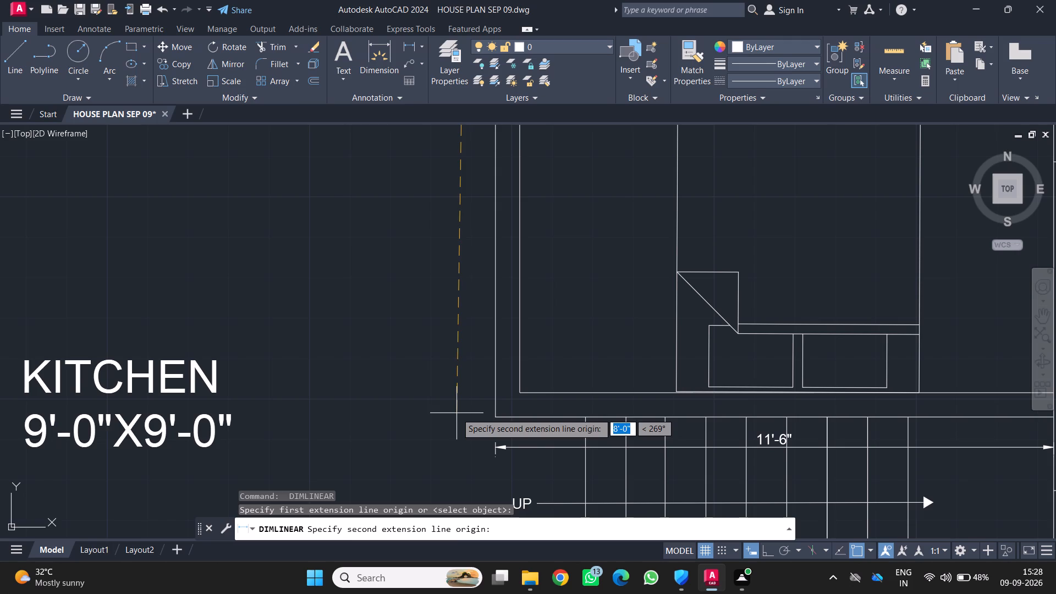
click(457, 413)
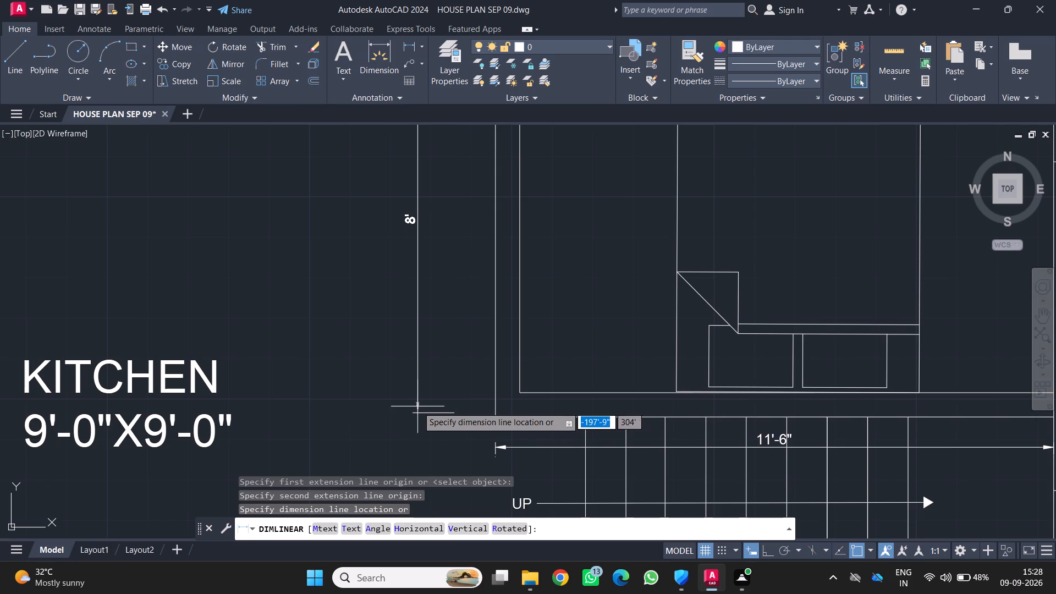
click(417, 406)
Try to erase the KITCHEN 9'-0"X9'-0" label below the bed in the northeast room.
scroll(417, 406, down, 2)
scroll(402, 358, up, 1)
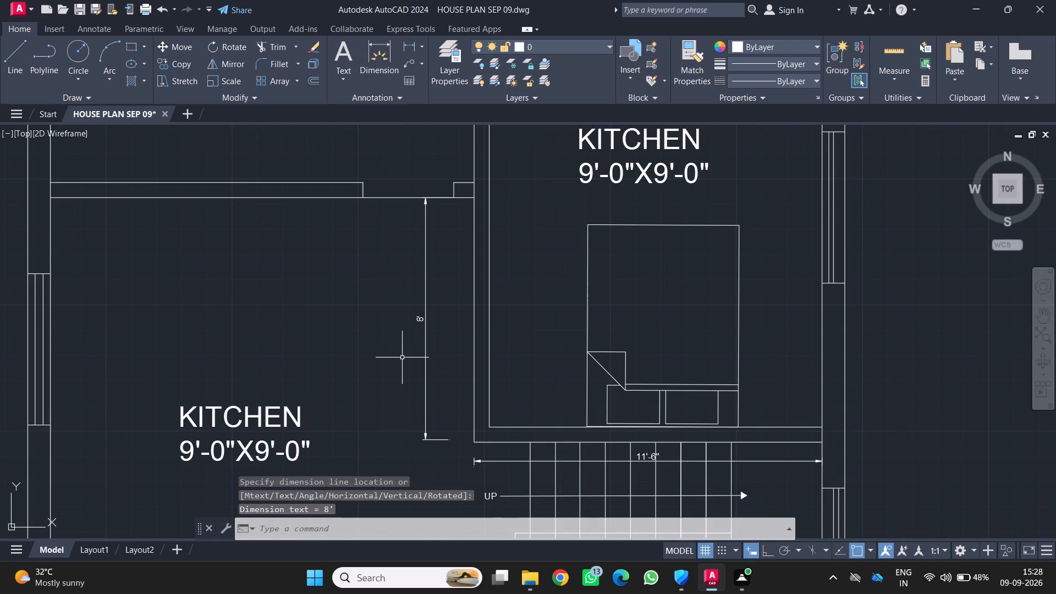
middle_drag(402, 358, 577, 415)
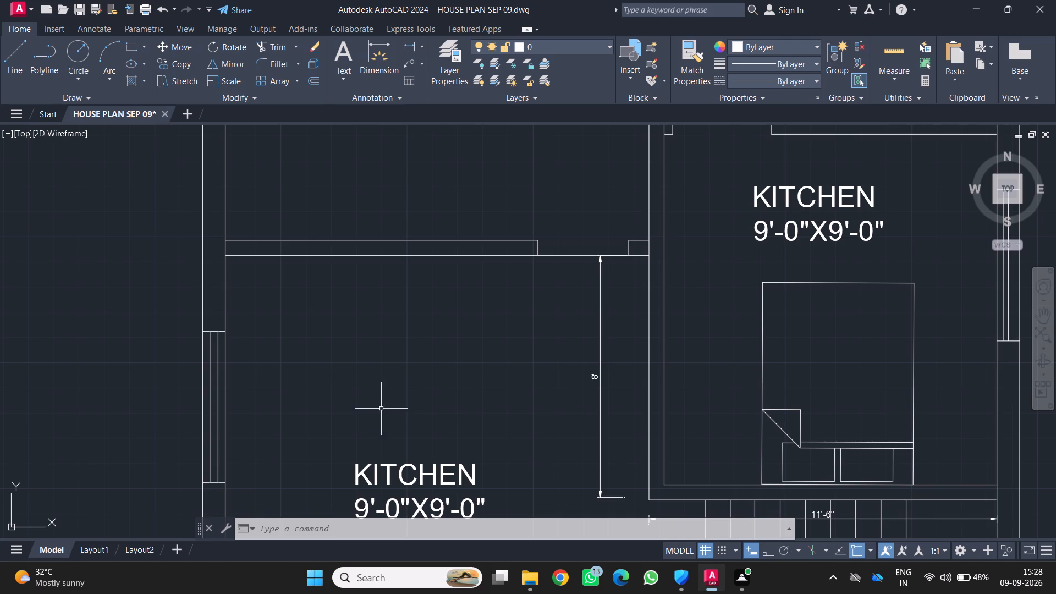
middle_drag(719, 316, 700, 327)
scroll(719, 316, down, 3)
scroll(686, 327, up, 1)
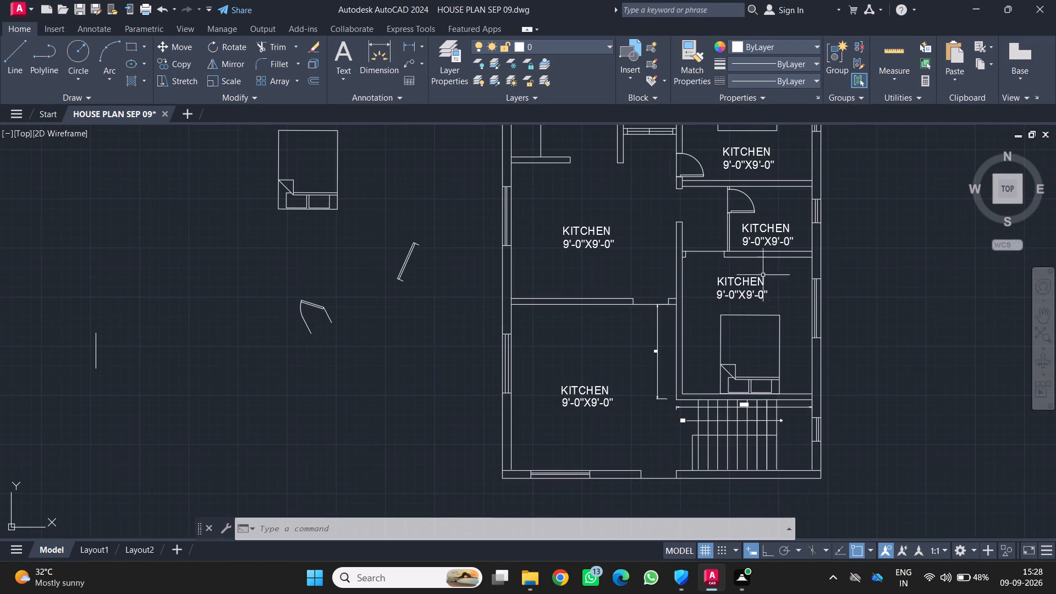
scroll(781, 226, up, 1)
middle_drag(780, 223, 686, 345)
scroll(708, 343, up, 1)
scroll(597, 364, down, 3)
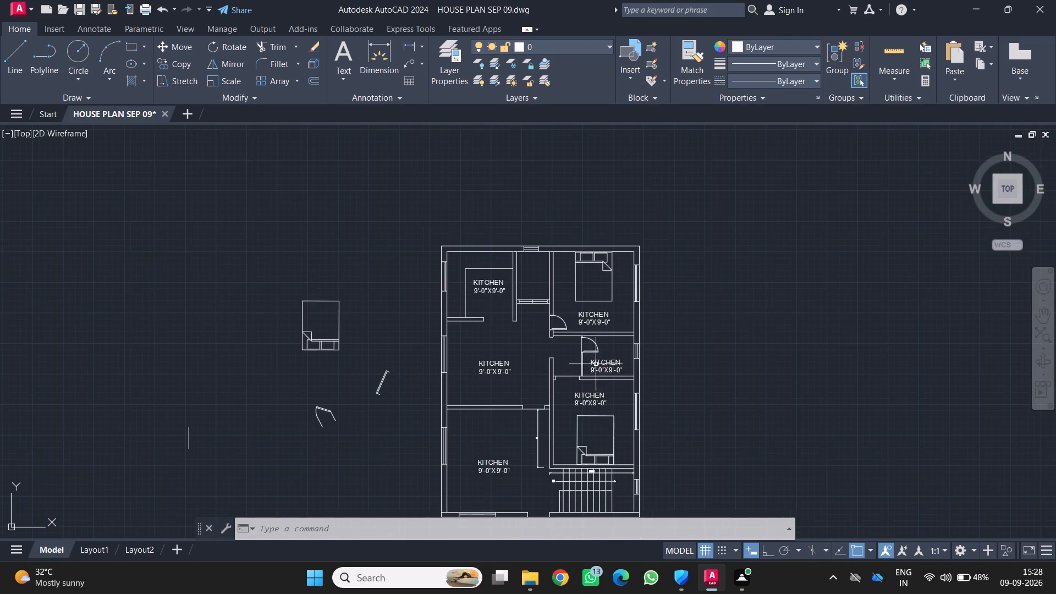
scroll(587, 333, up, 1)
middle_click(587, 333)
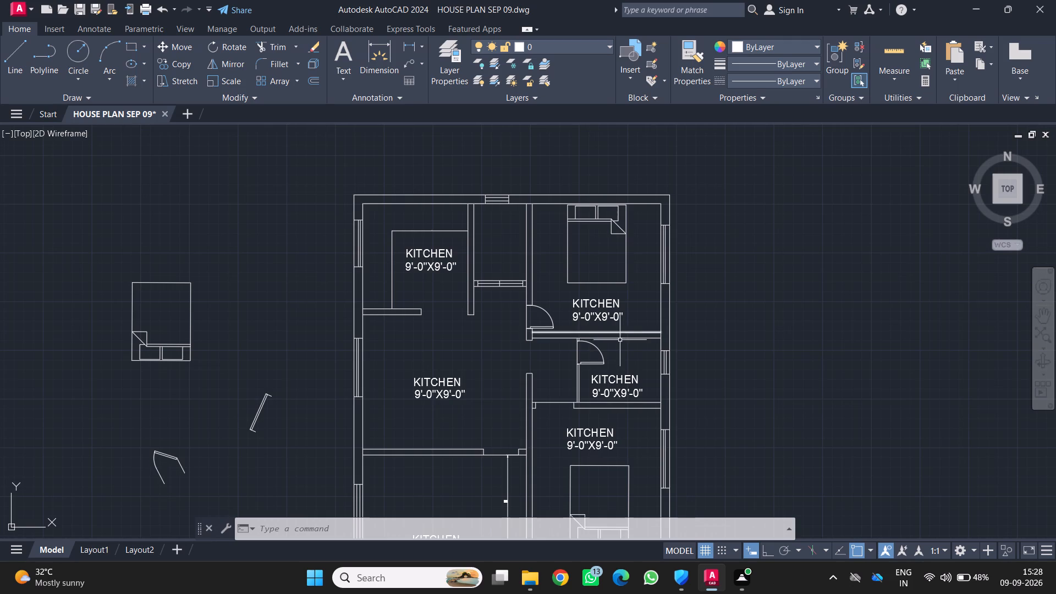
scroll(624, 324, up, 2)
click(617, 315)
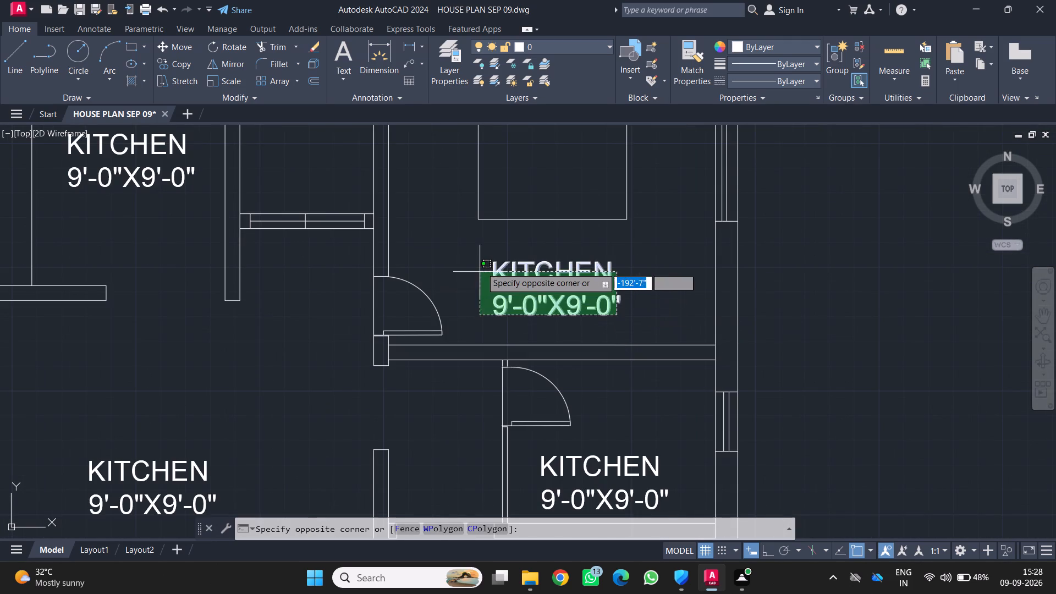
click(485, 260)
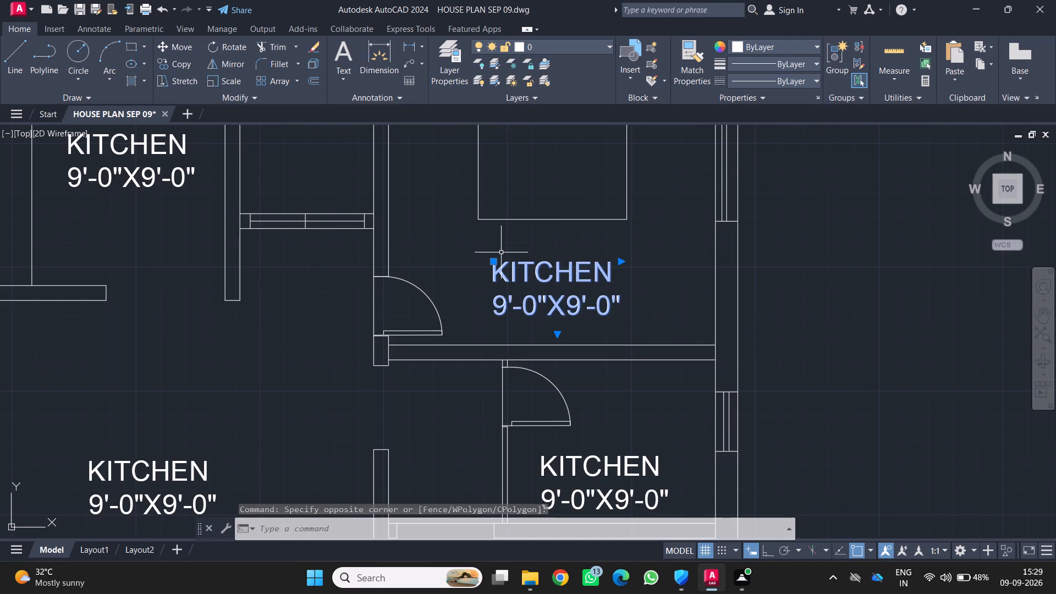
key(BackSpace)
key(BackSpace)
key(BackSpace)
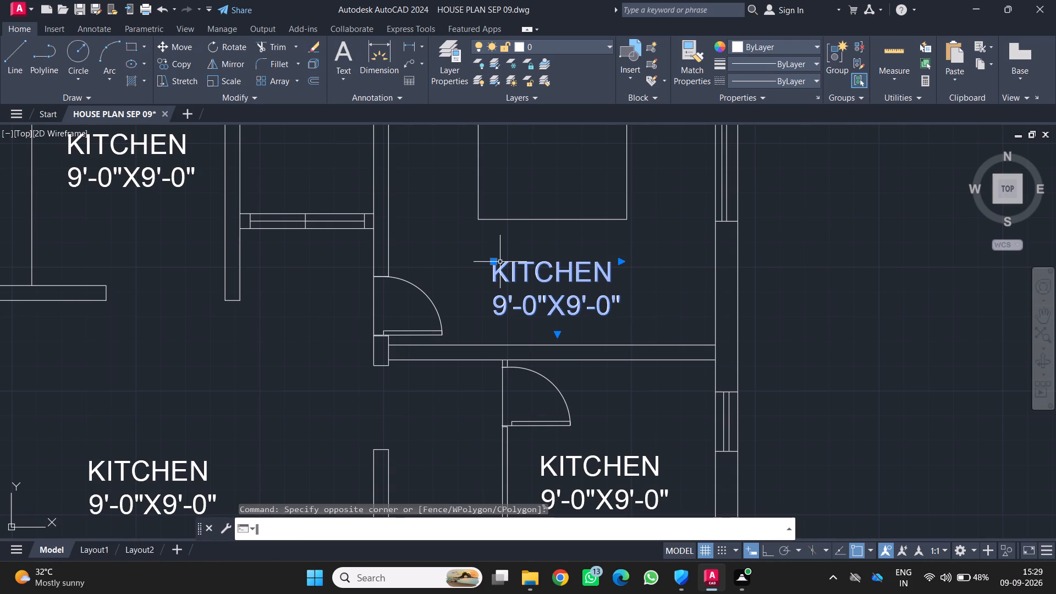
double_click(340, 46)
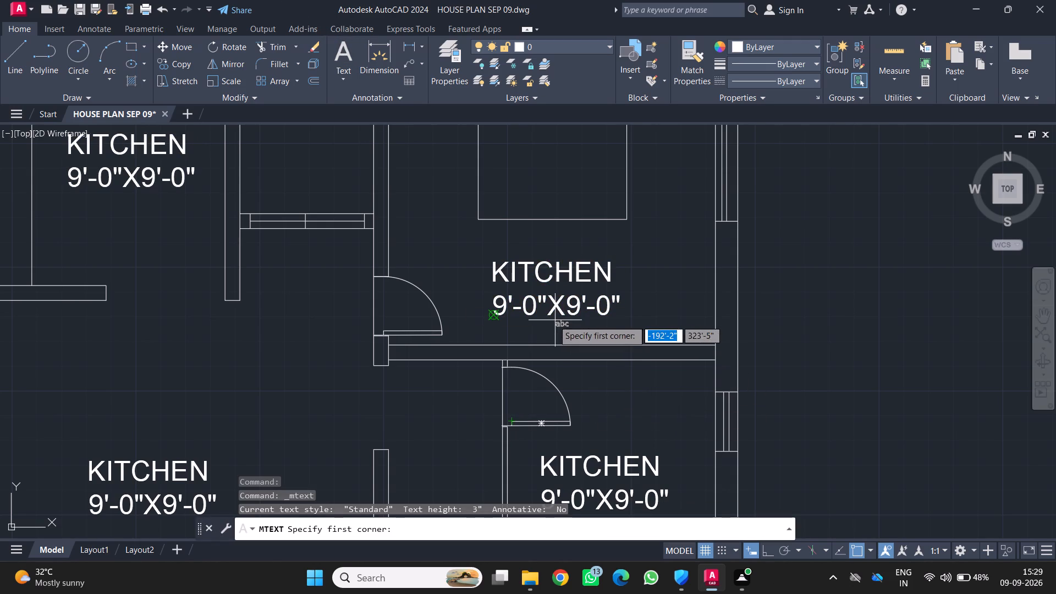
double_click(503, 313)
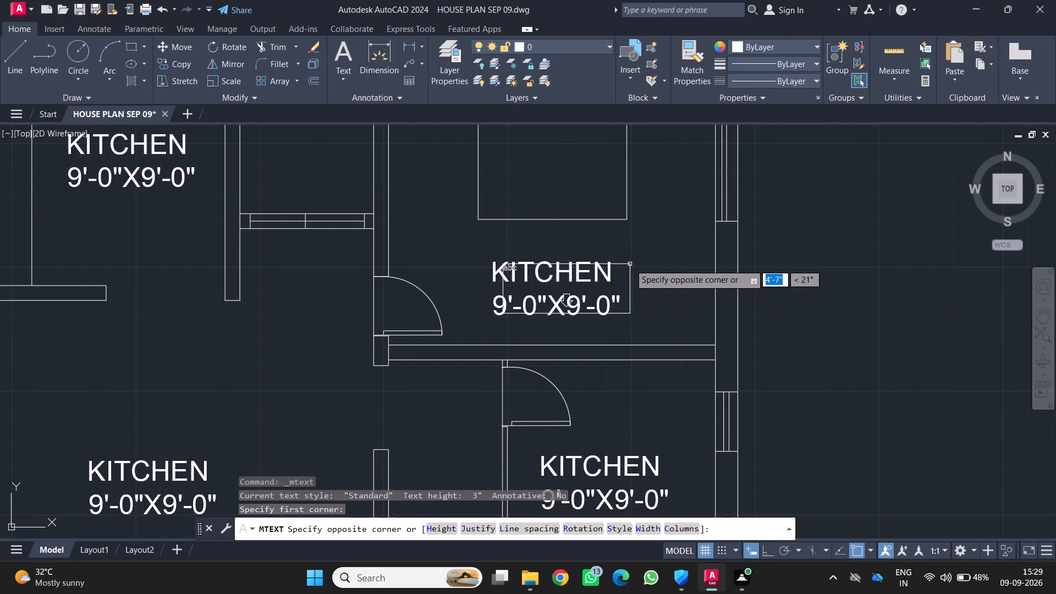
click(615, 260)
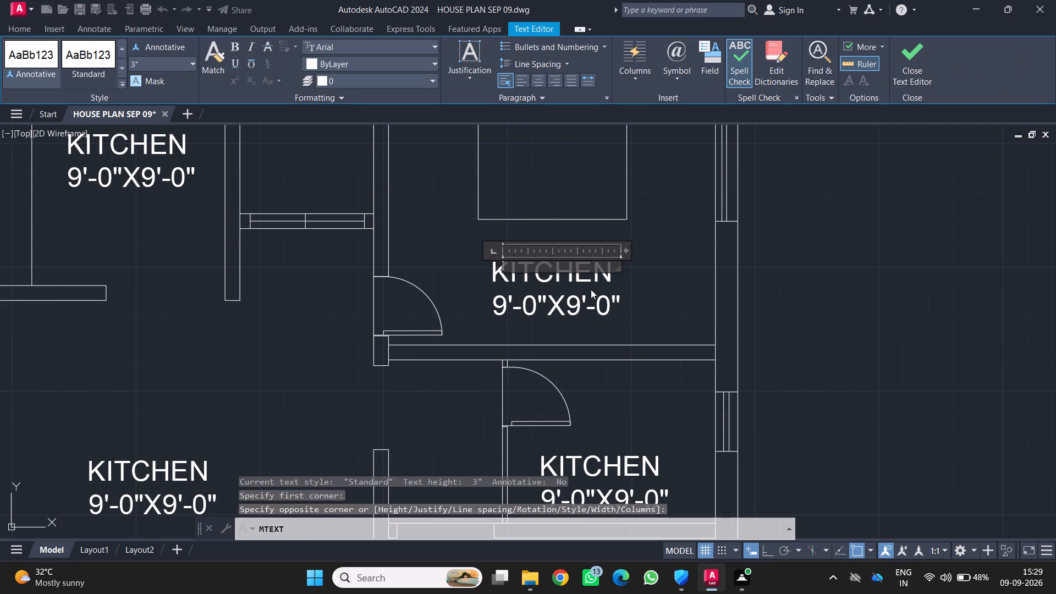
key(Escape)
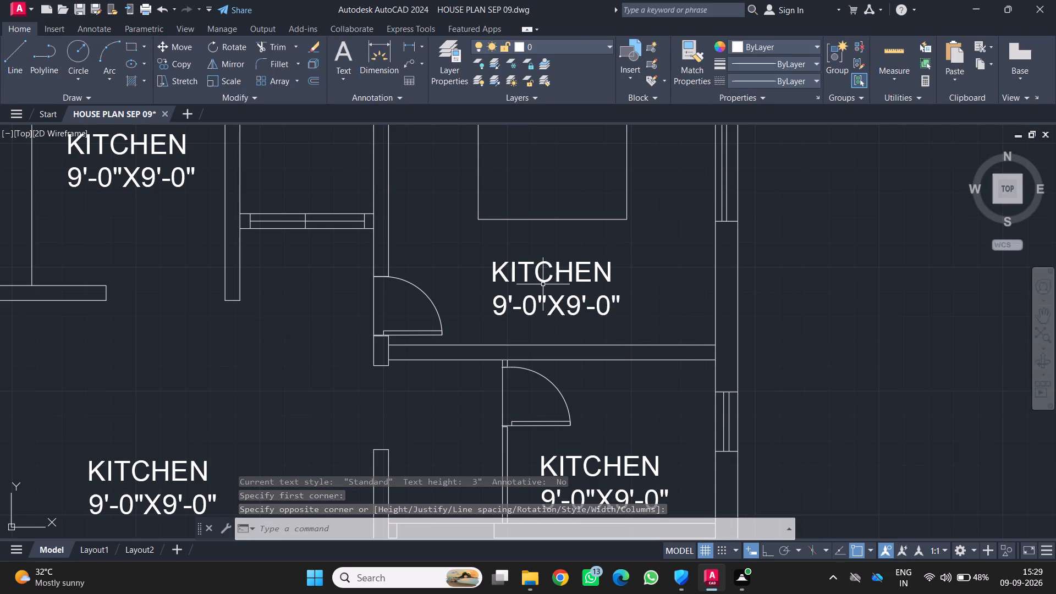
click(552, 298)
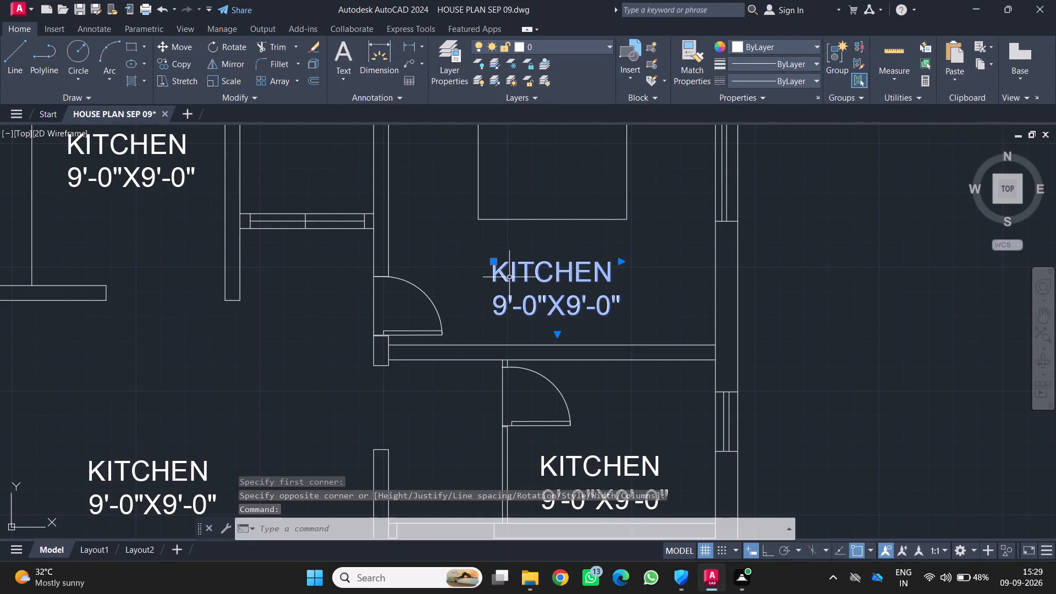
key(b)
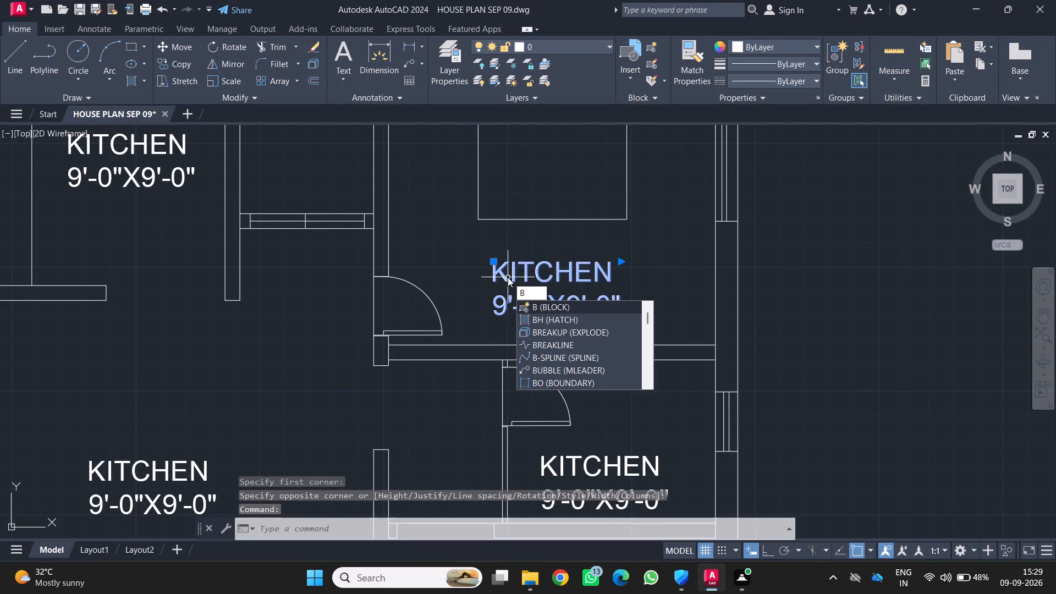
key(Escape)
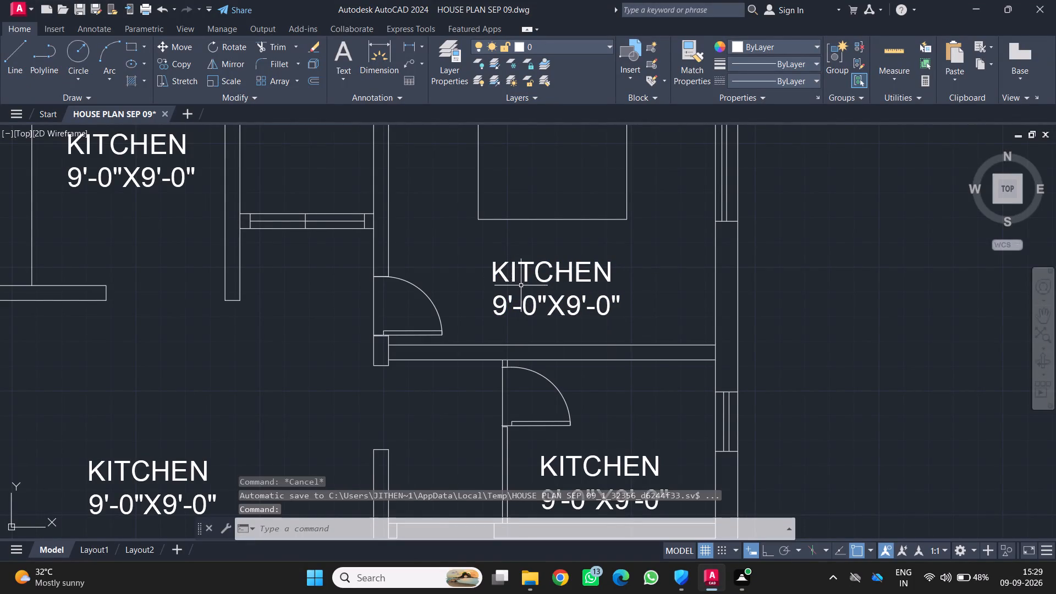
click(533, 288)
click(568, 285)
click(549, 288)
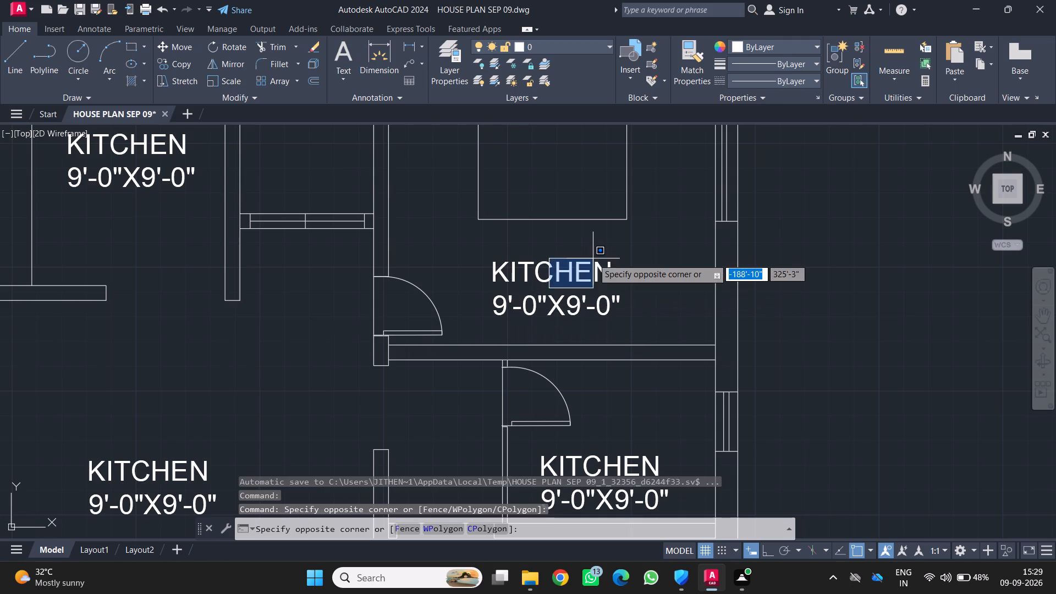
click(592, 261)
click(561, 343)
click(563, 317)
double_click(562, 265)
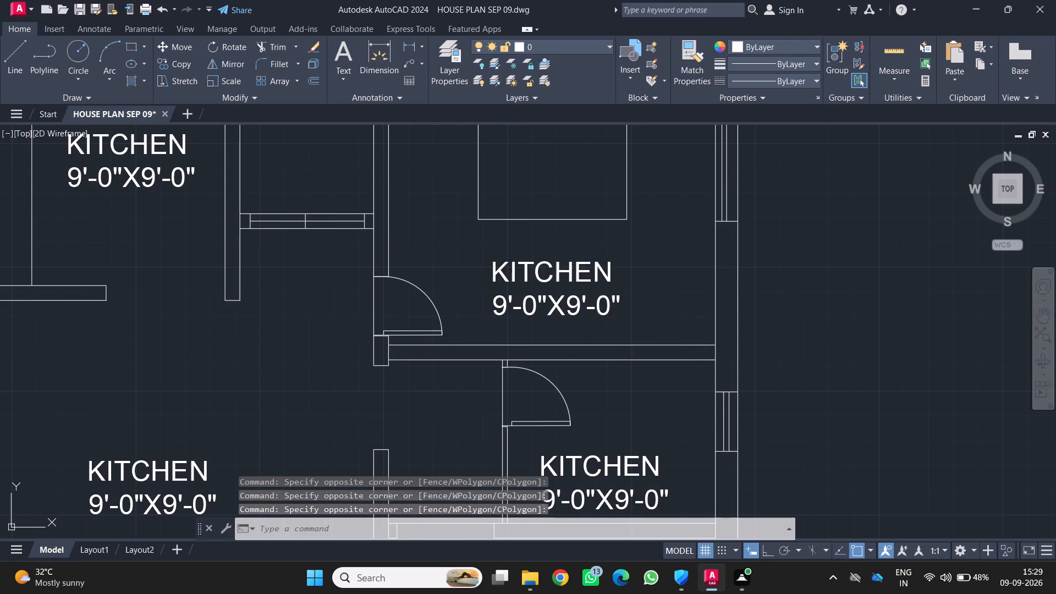
Add a multiline text label reading BEDROOM-1 with 11'-0"X11'-0" on its second line, over the KITCHEN label below the northeast room's bed.
click(560, 285)
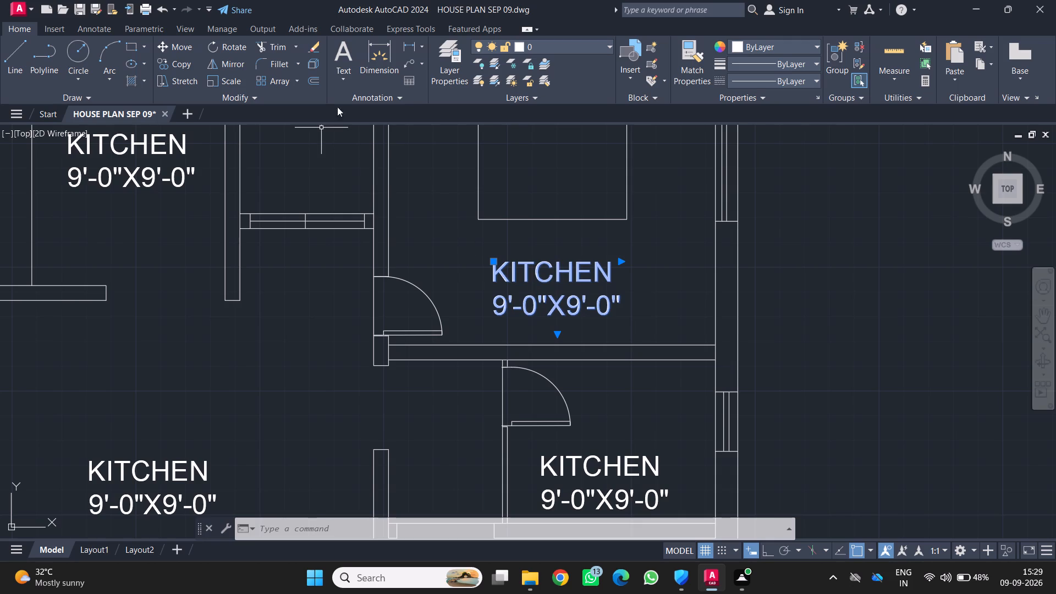
double_click(338, 54)
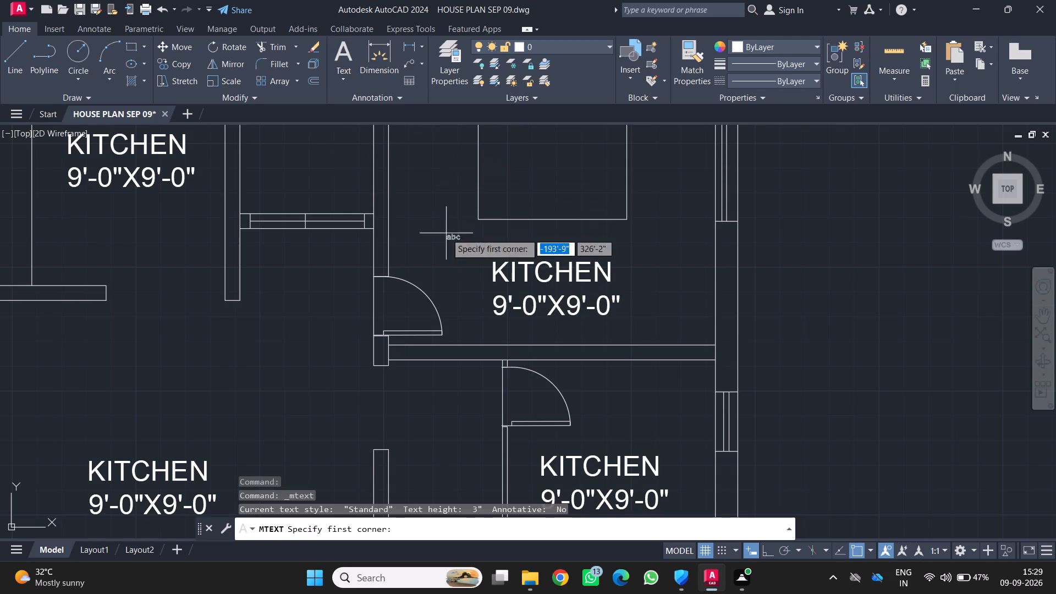
double_click(530, 279)
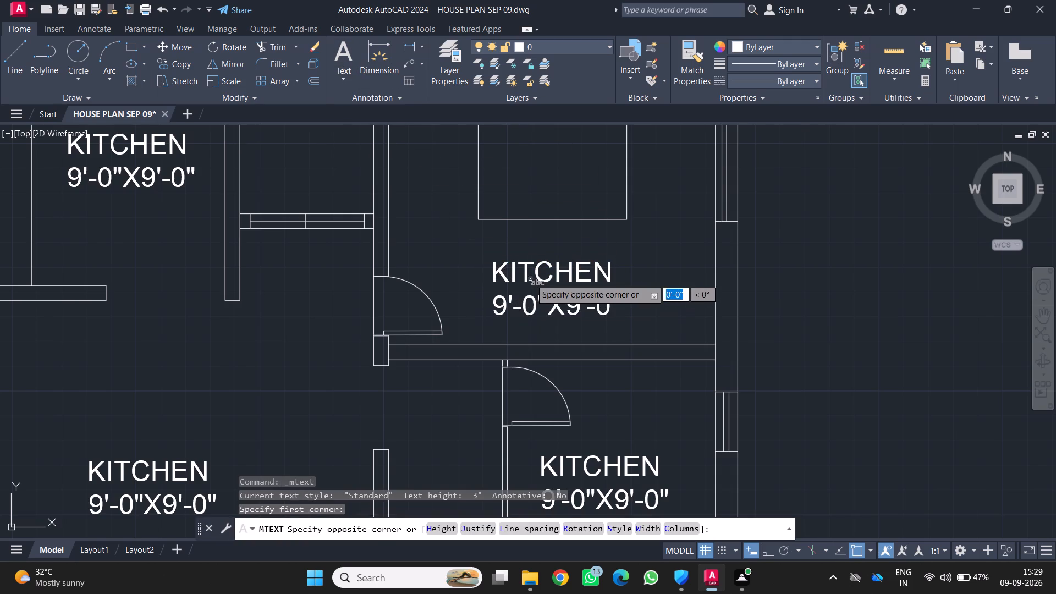
click(564, 293)
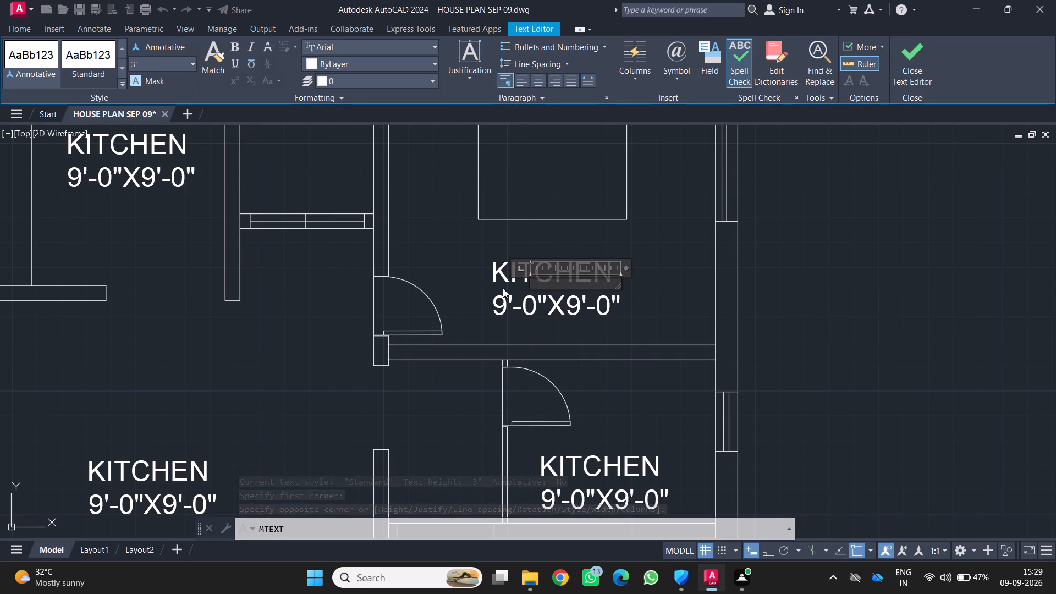
text(BE)
key(d)
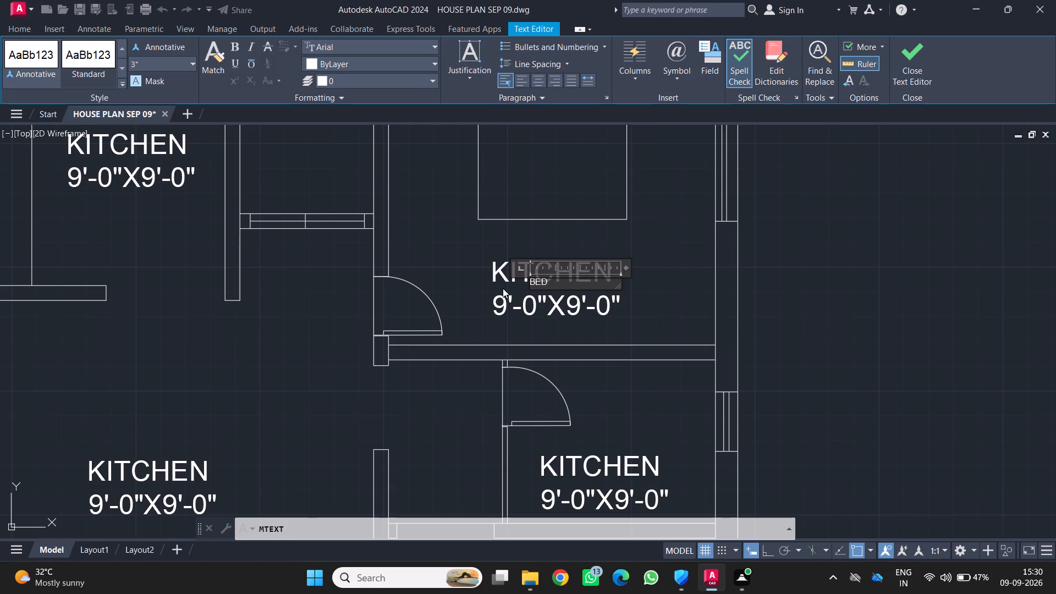
text(ROOM)
key(minus)
key(1)
key(Return)
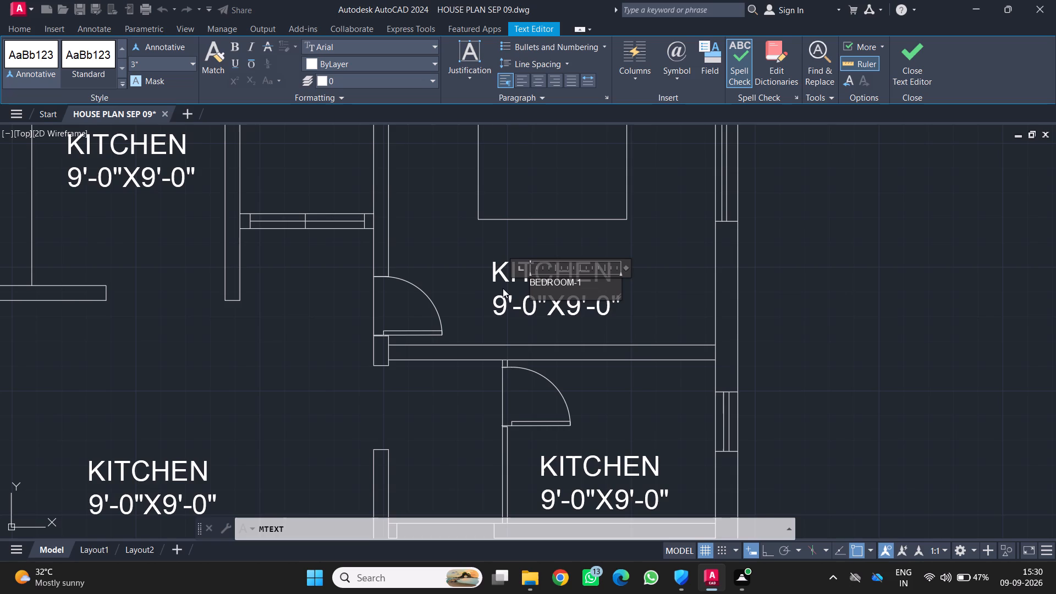
text(11)
key(apostrophe)
text(-0)
key(shift+quotedbl)
key(x)
text(11)
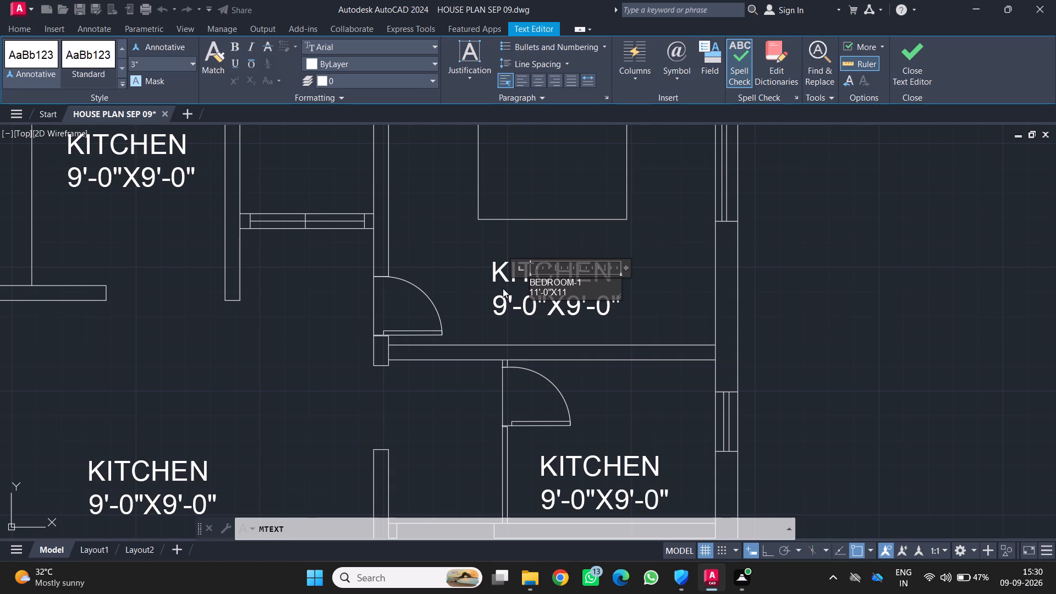
key(apostrophe)
text(-0)
key(shift+quotedbl)
click(653, 284)
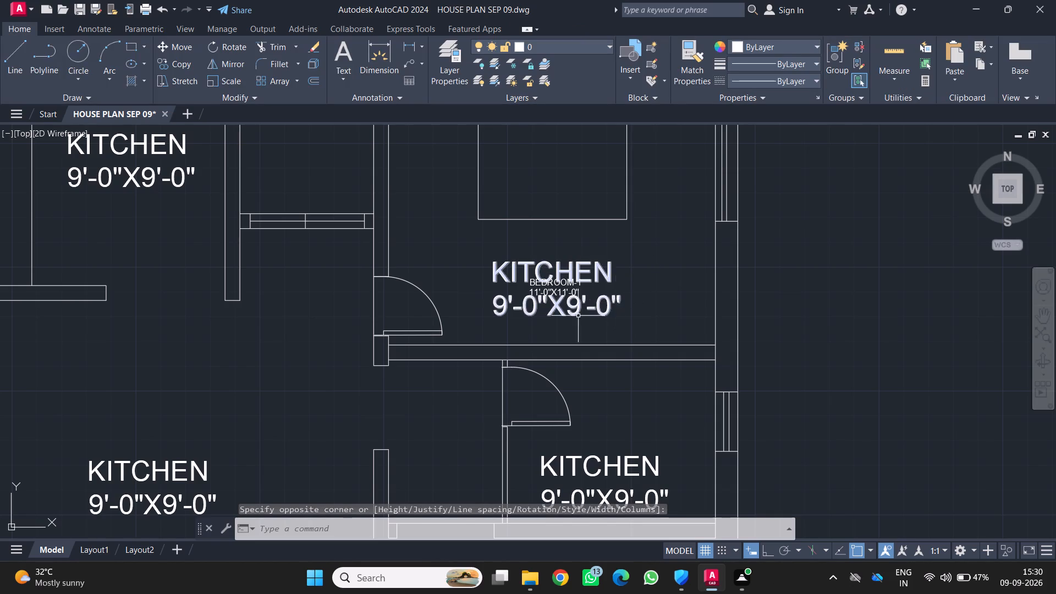
Erase the KITCHEN 9'-0"X9'-0" label overlapping the BEDROOM-1 label in the northeast room.
scroll(578, 316, up, 1)
click(579, 301)
key(Delete)
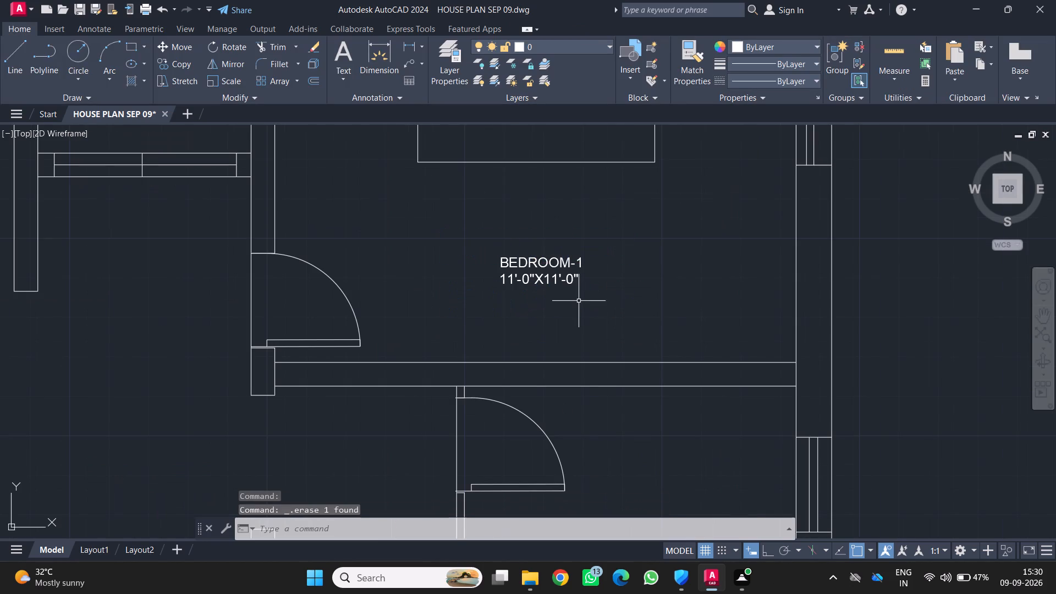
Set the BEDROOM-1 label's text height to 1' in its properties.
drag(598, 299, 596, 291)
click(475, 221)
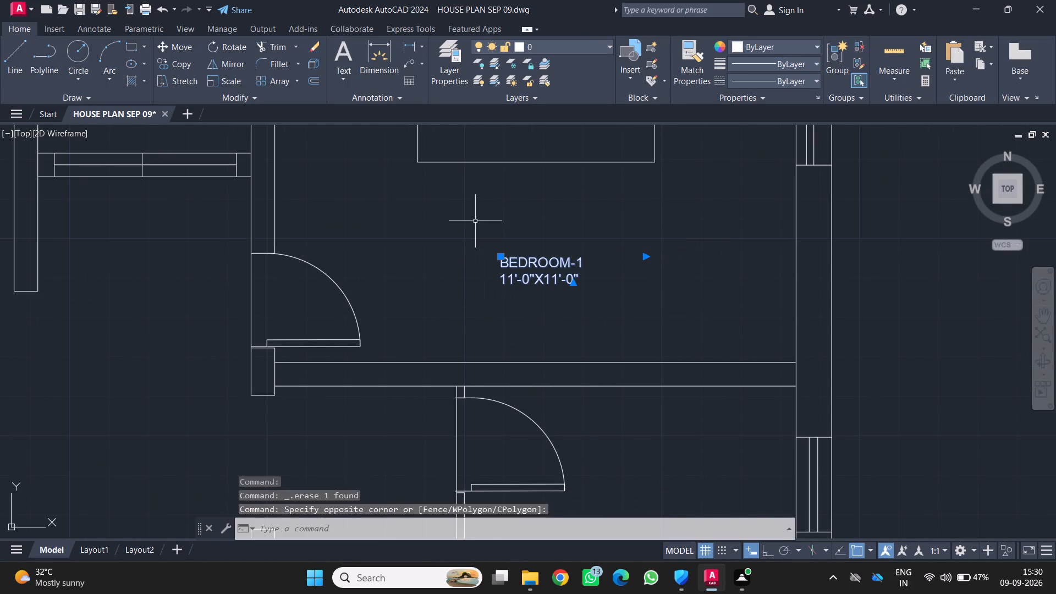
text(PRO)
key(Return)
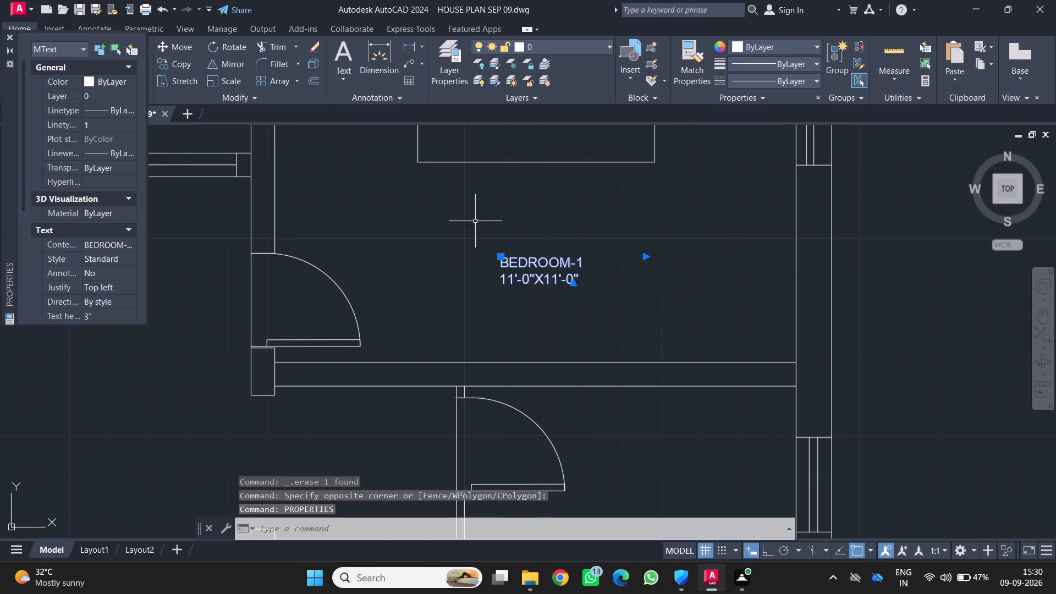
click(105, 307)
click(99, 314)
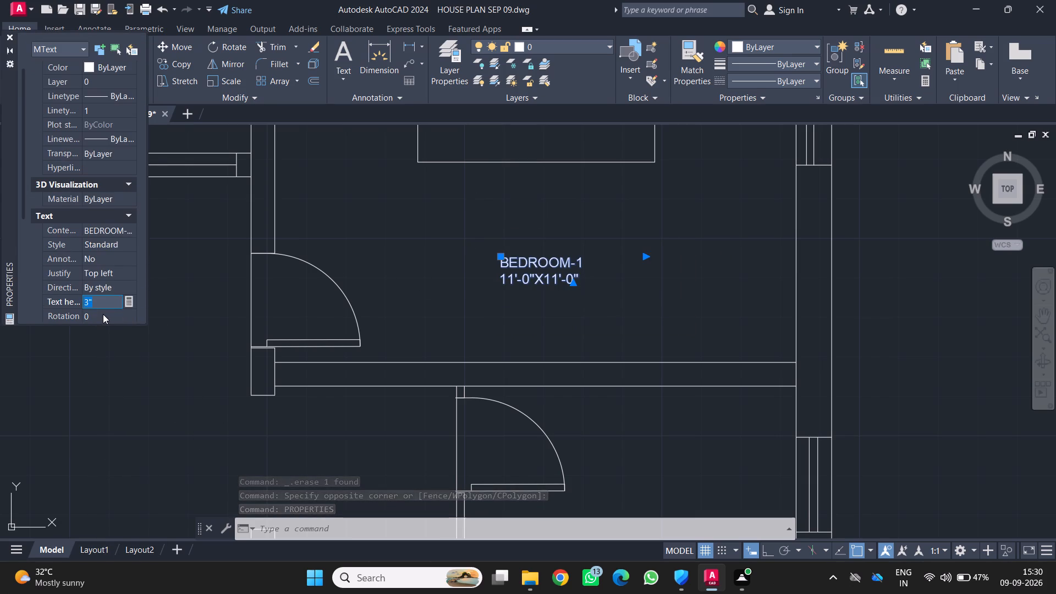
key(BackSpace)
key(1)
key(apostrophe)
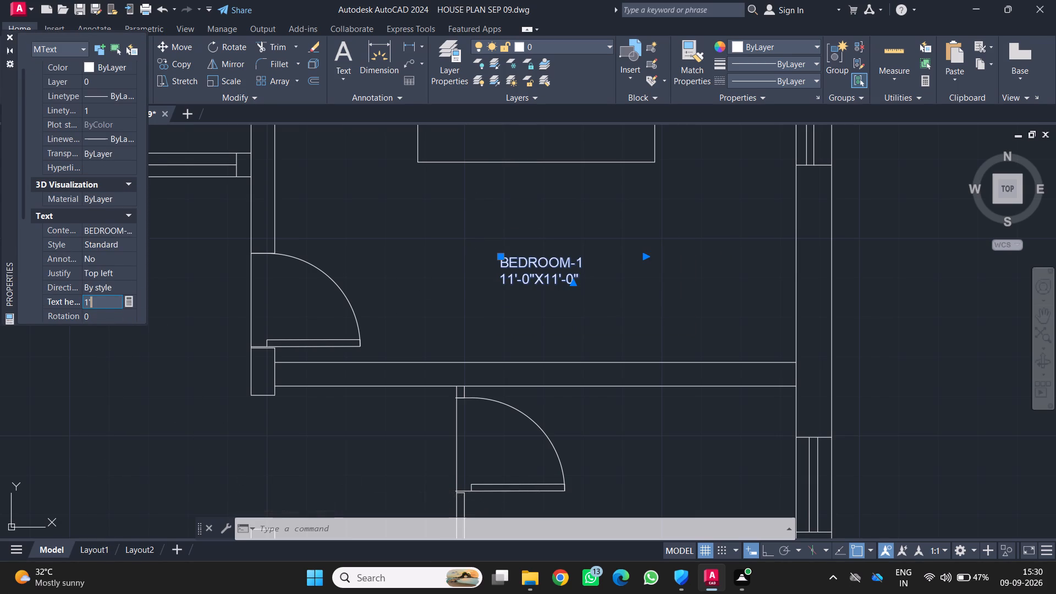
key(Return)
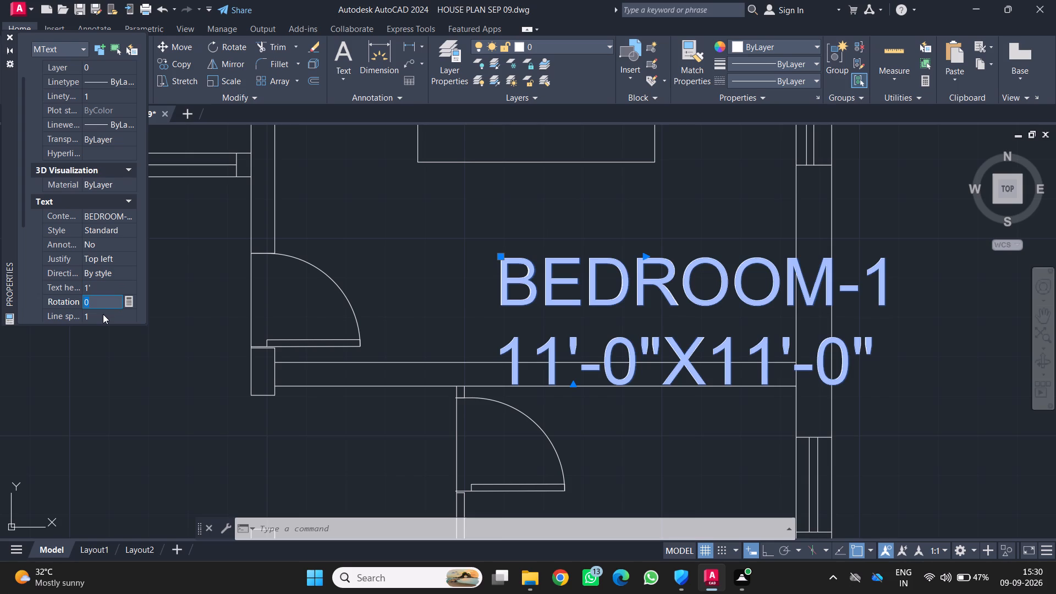
Set the BEDROOM-1 label's text height to 8".
click(96, 299)
click(100, 284)
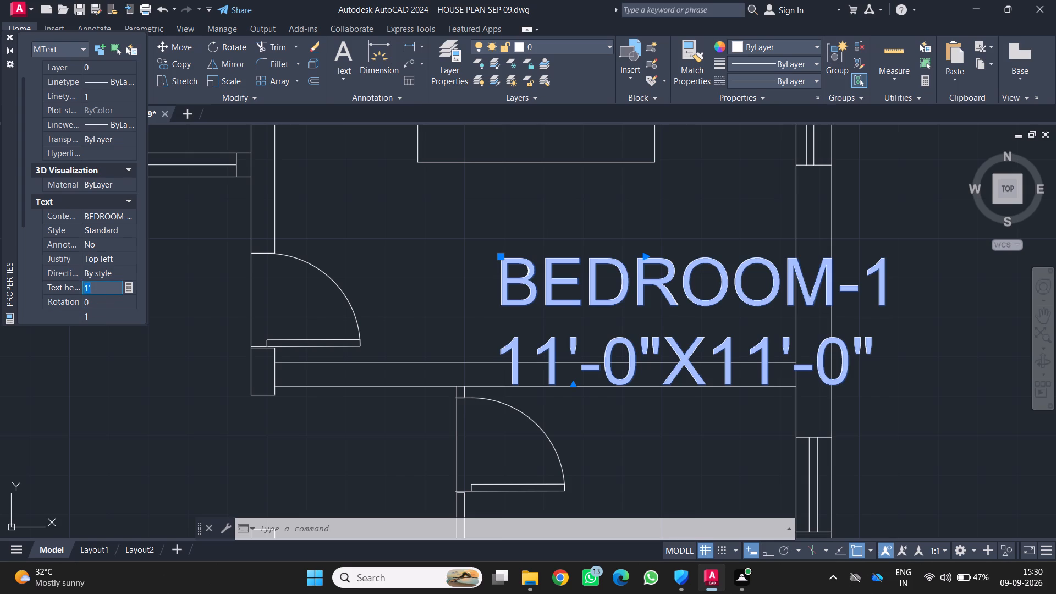
key(BackSpace)
text(8")
key(Return)
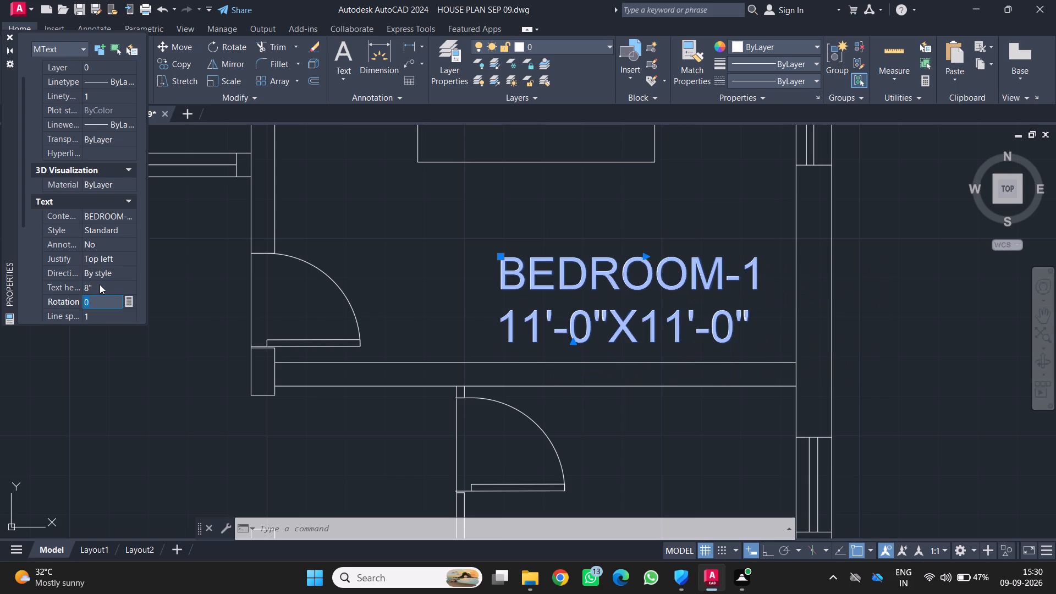
Set the BEDROOM-1 label's text height to 7" and close its properties.
click(99, 287)
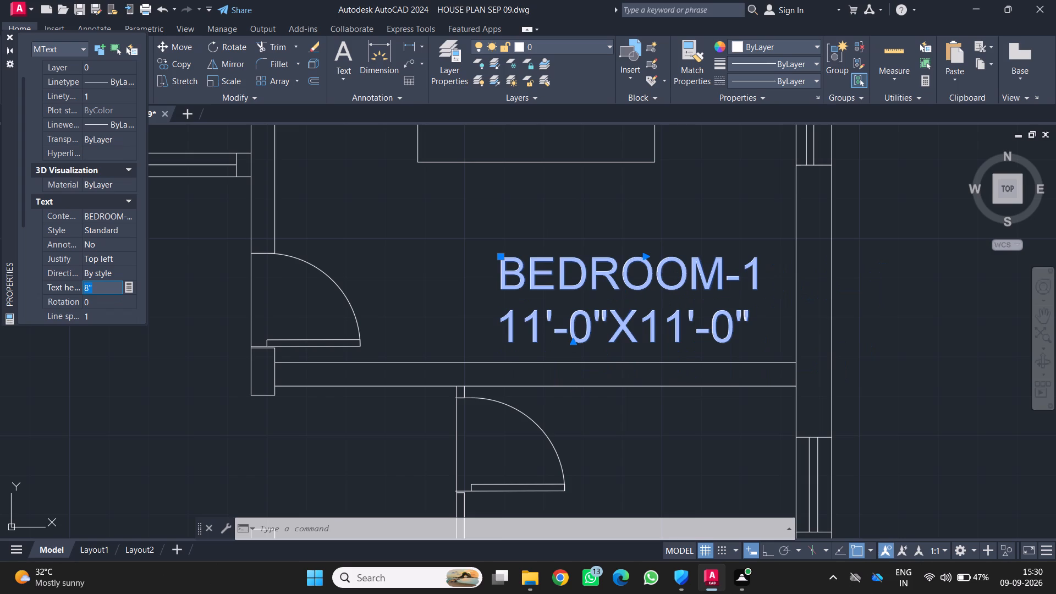
key(BackSpace)
text(7")
key(Return)
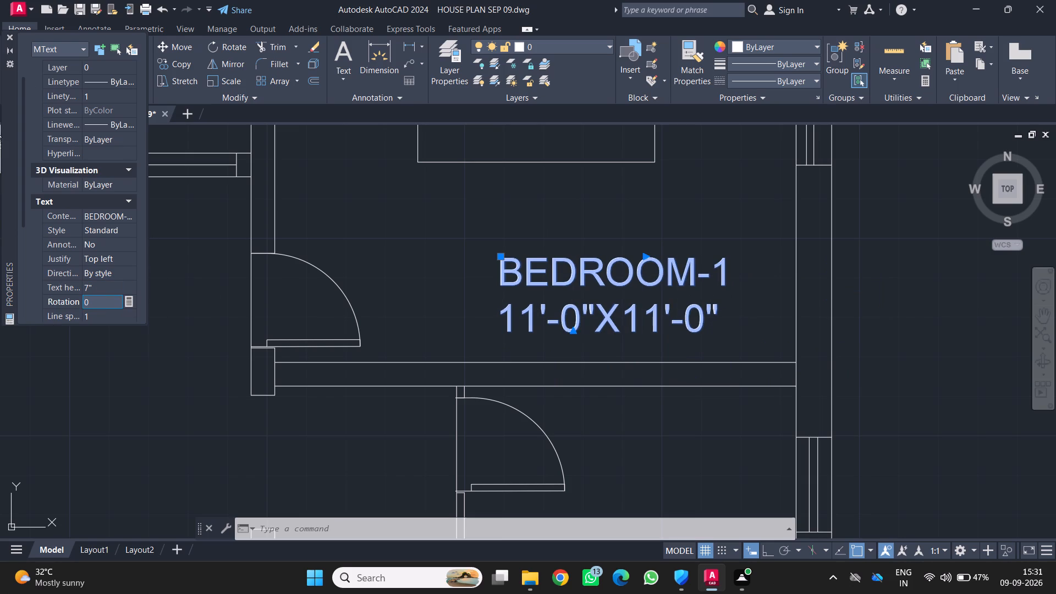
click(3, 34)
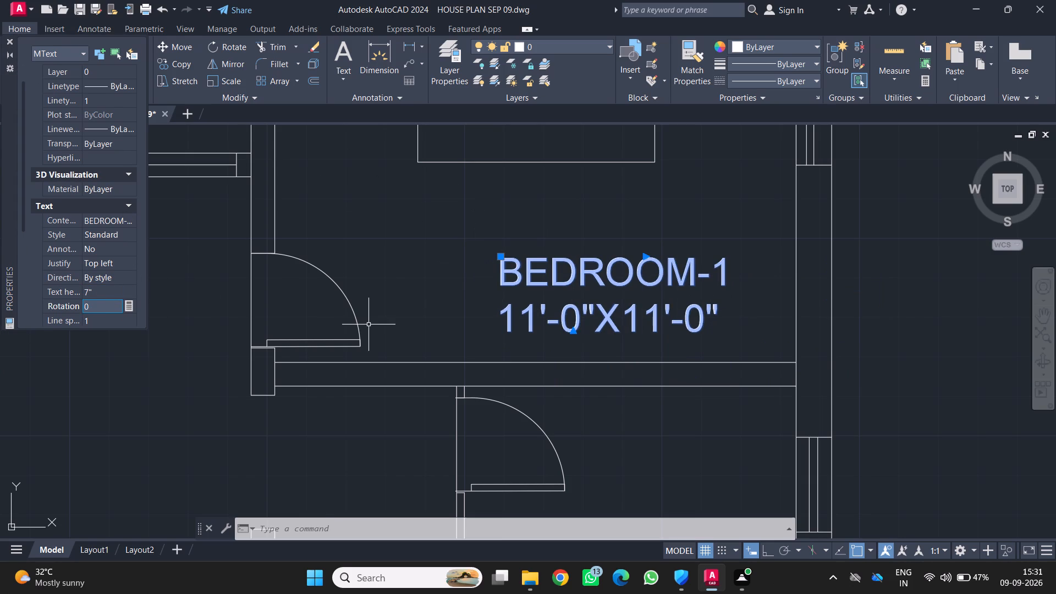
key(Escape)
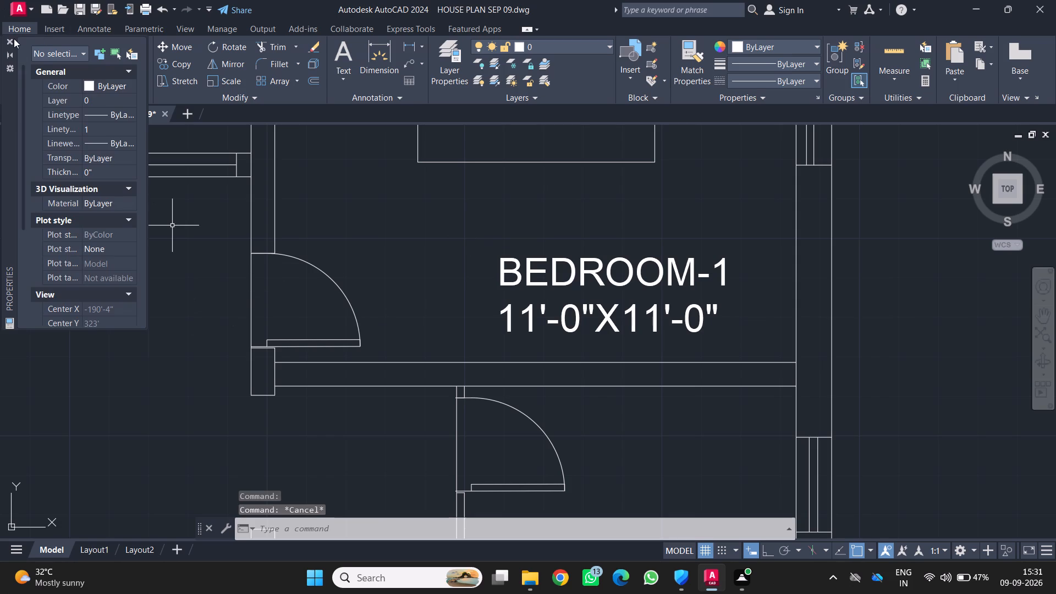
click(10, 38)
Move the BEDROOM-1 label a short distance west and slightly north so it sits beneath the bed.
scroll(491, 276, down, 1)
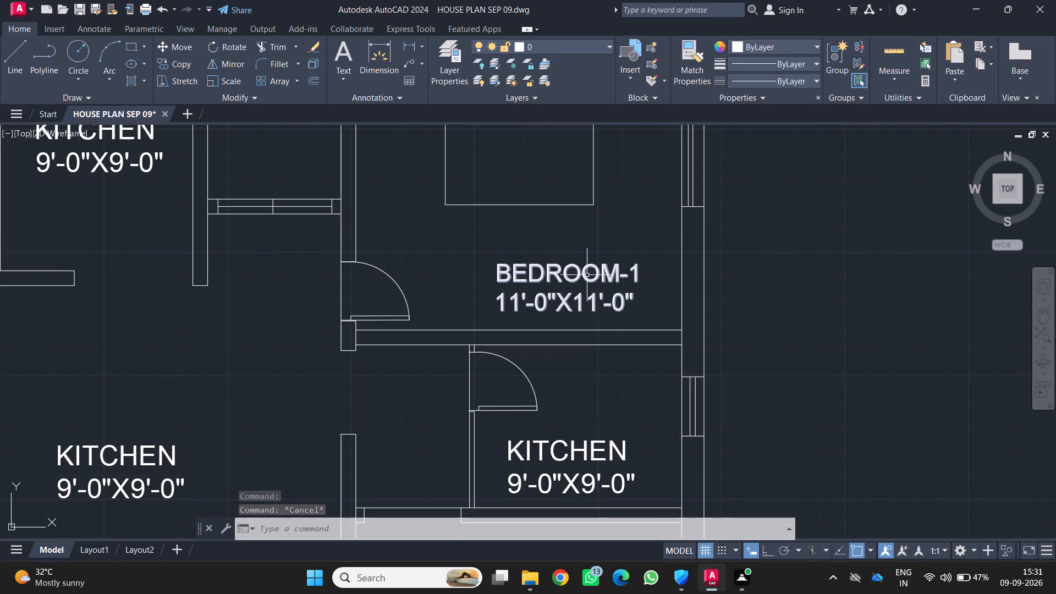
click(587, 288)
click(587, 302)
click(525, 299)
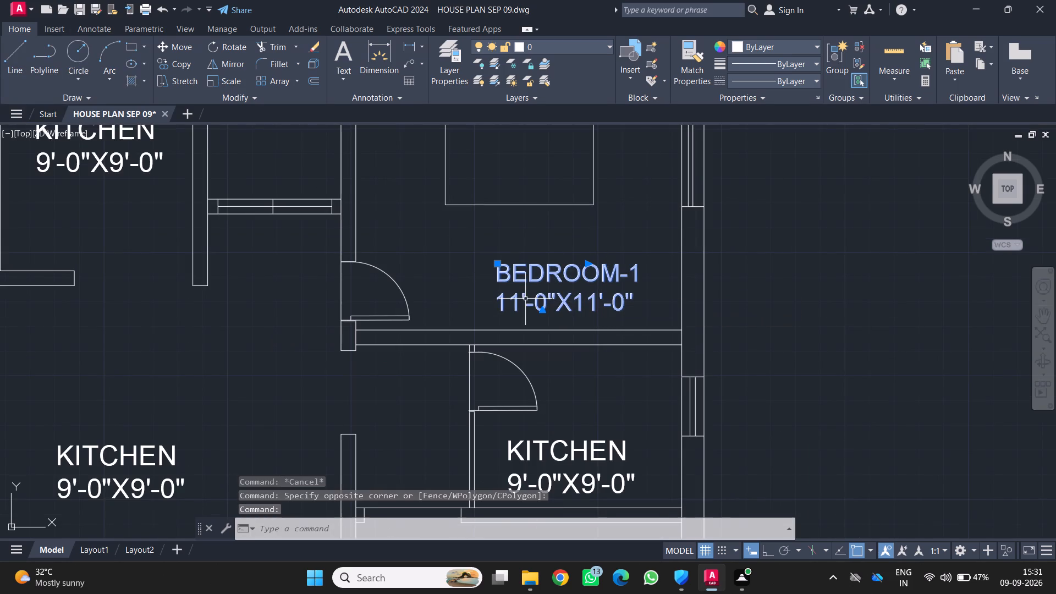
key(m)
key(Return)
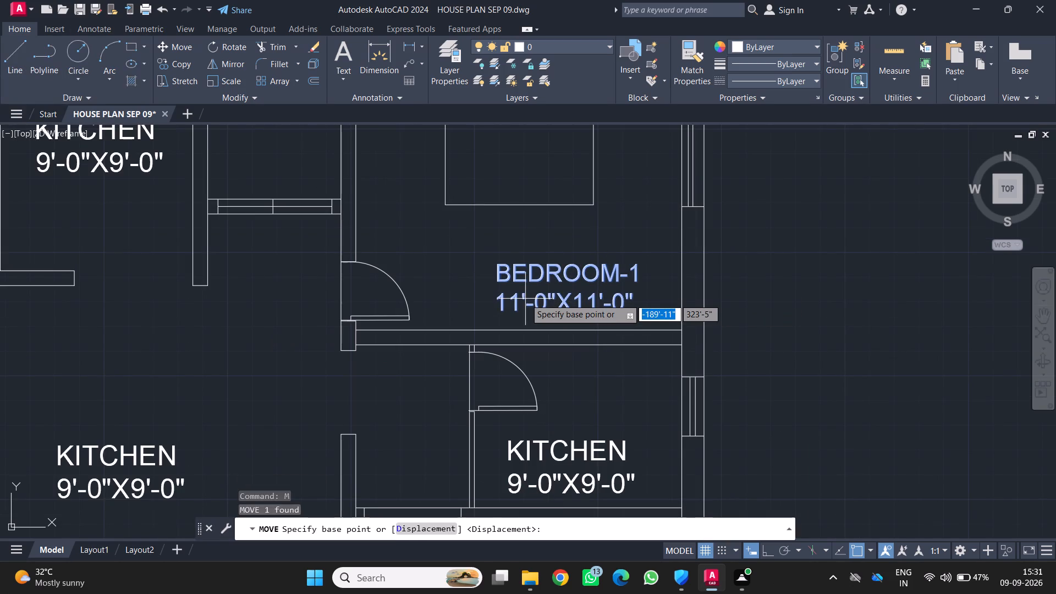
click(497, 303)
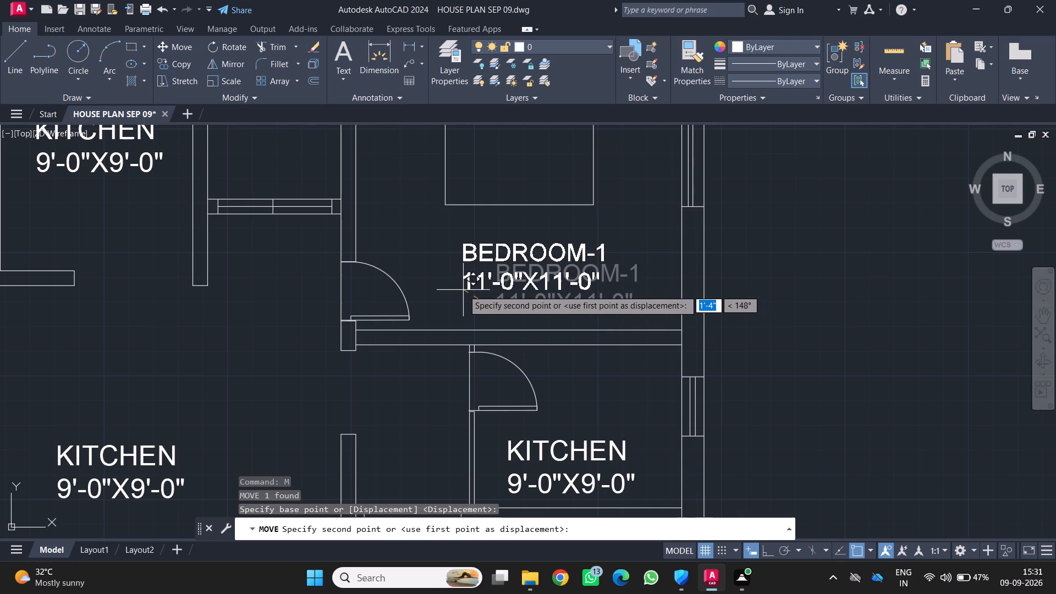
click(449, 295)
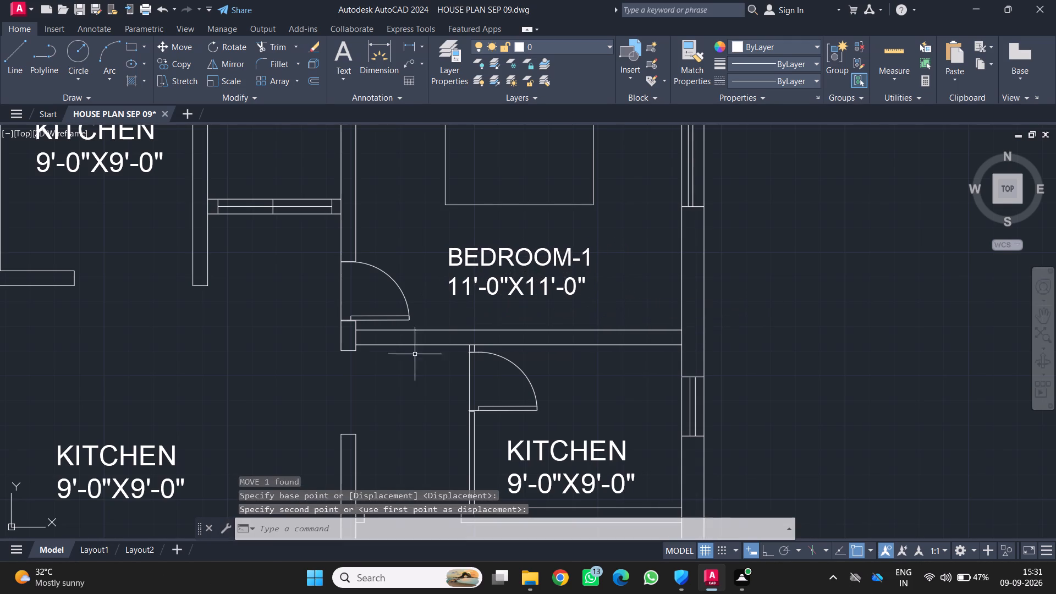
Replace the KITCHEN label in the small room south of BEDROOM-1 with TOILET and 7'-0"X5'-6" on its second line.
scroll(368, 391, down, 2)
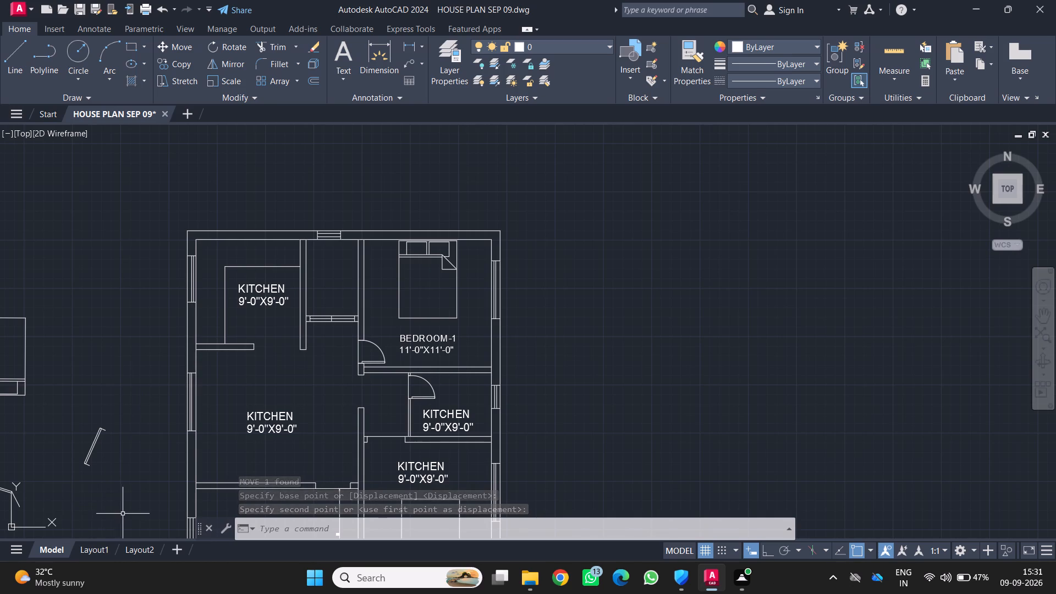
scroll(365, 445, up, 1)
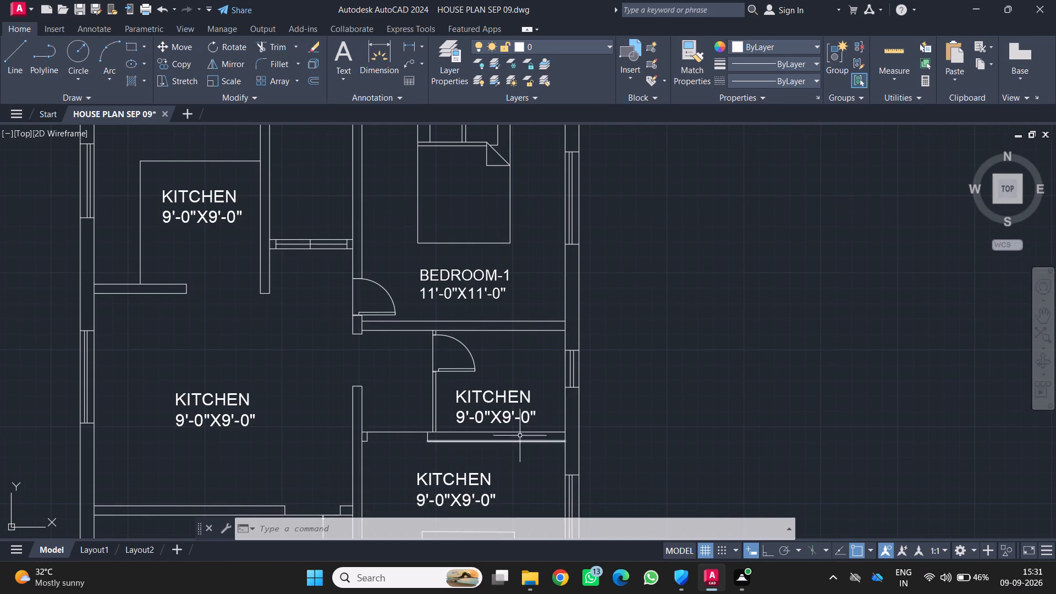
double_click(492, 396)
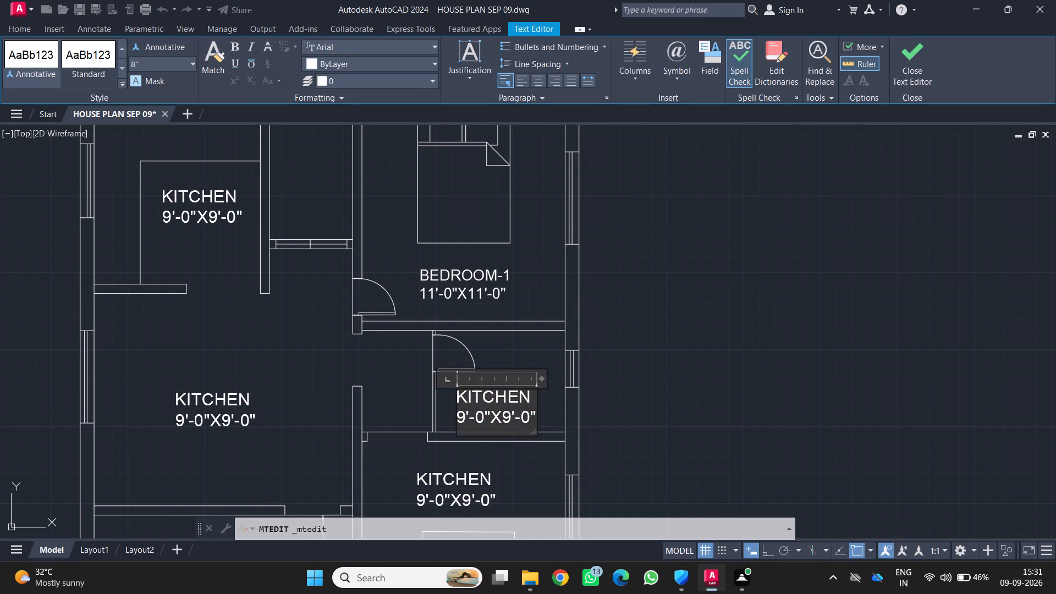
key(BackSpace)
key(BackSpace)
key(BackSpace)
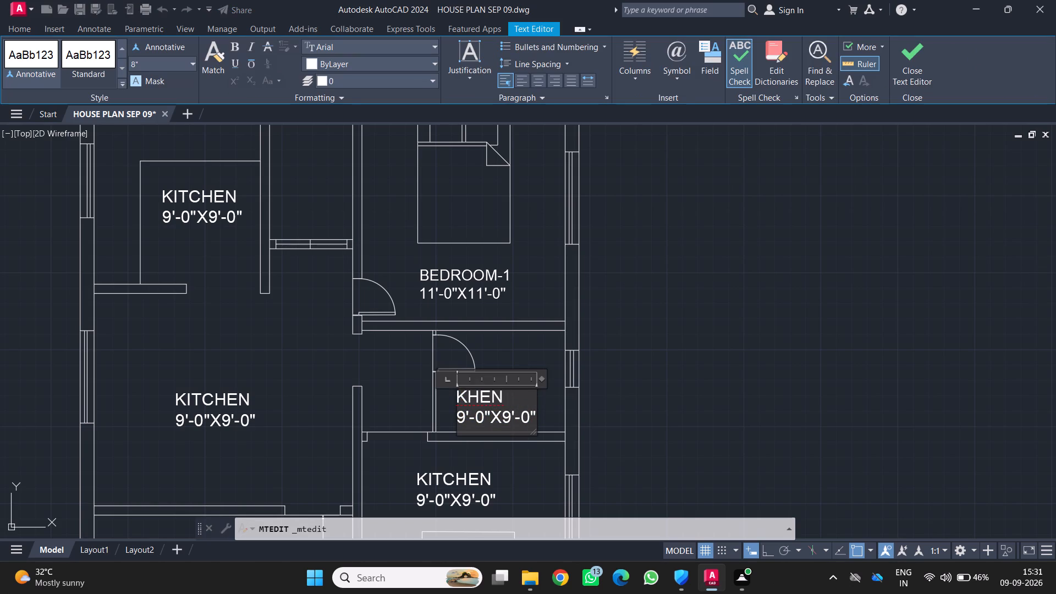
click(533, 412)
key(BackSpace)
key(BackSpace)
key(BackSpace)
key(BackSpace)
key(BackSpace)
key(BackSpace)
key(BackSpace)
key(BackSpace)
key(BackSpace)
key(BackSpace)
key(BackSpace)
key(BackSpace)
key(BackSpace)
key(BackSpace)
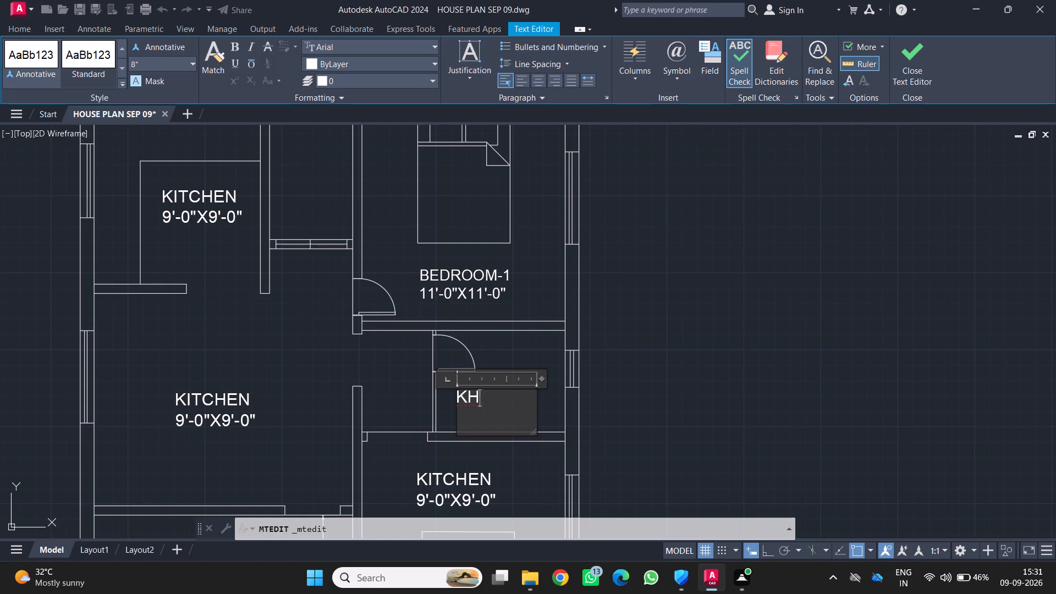
key(BackSpace)
key(BackSpace)
text(TOILE)
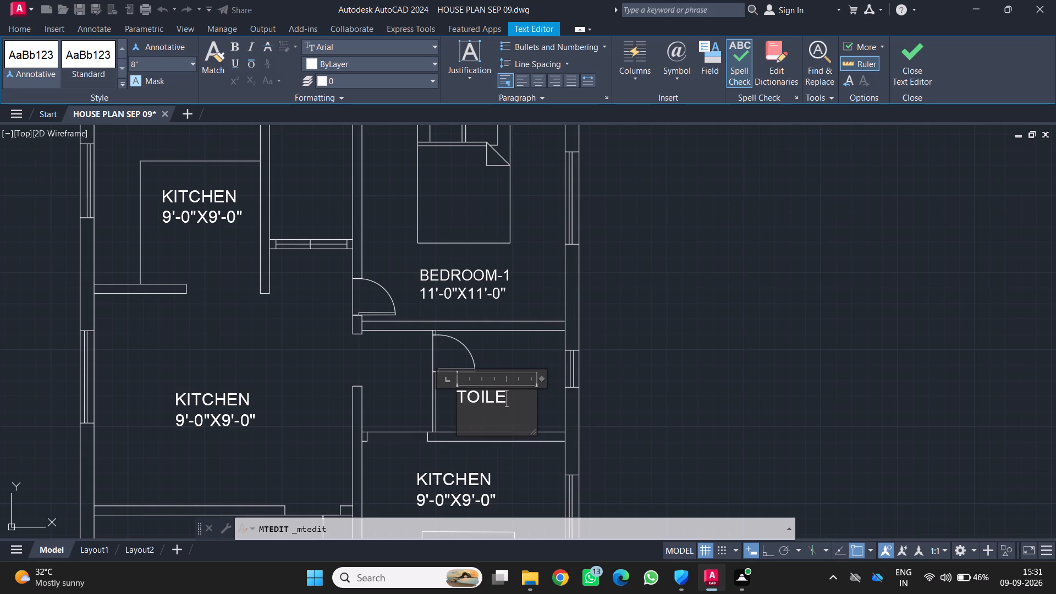
key(t)
key(Return)
key(7)
key(apostrophe)
text(-0)
key(shift+quotedbl)
key(x)
key(5)
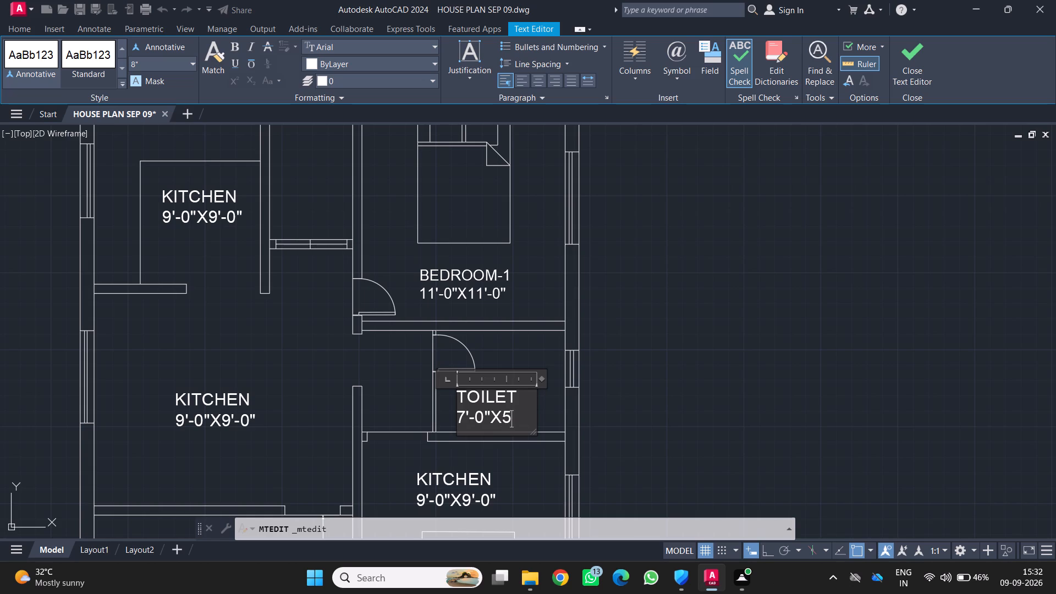
key(apostrophe)
key(minus)
key(6)
key(shift+quotedbl)
click(553, 408)
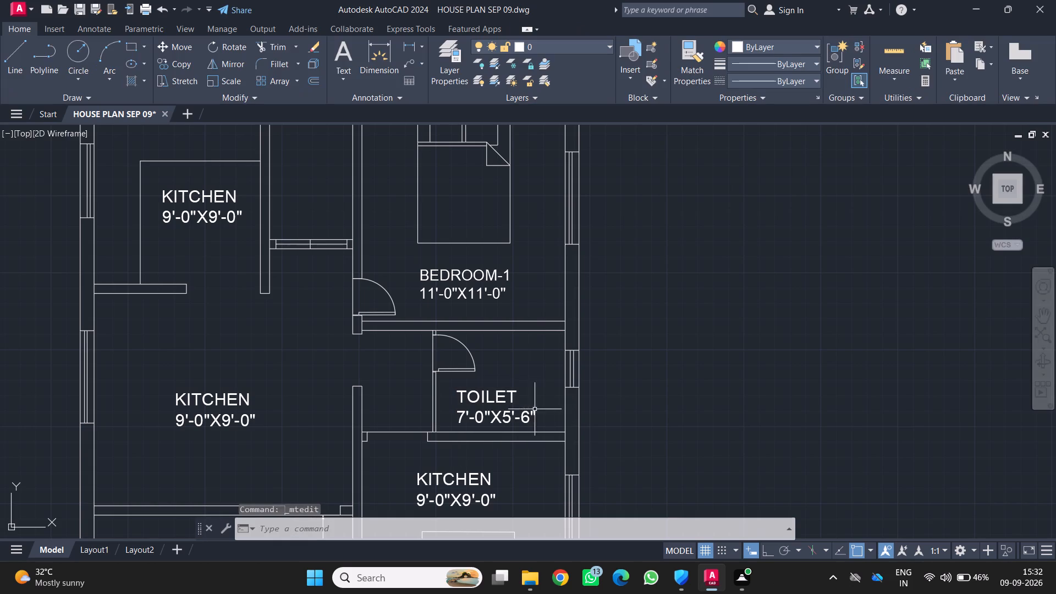
Replace the KITCHEN label in the large room west of the toilet with DINING and 13'-11"X11'-6" on its second line.
scroll(496, 366, down, 1)
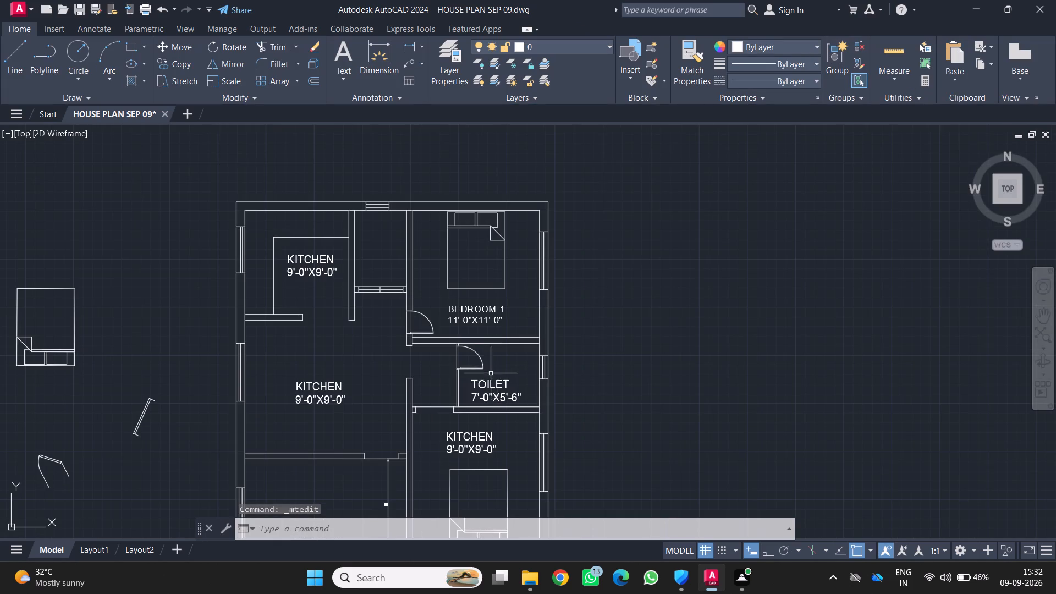
scroll(349, 381, up, 1)
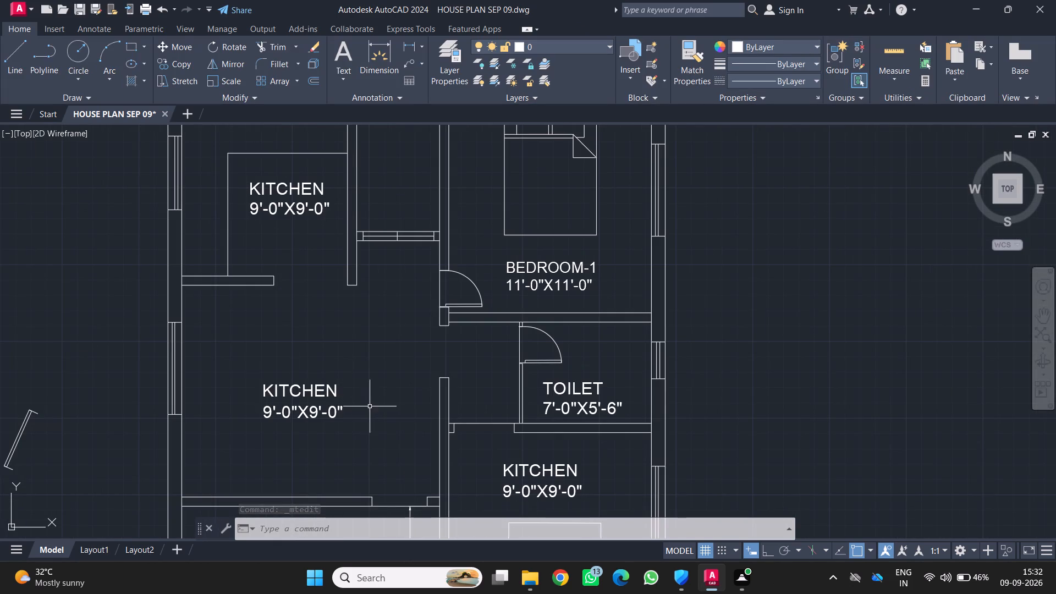
middle_drag(362, 413, 576, 365)
click(544, 372)
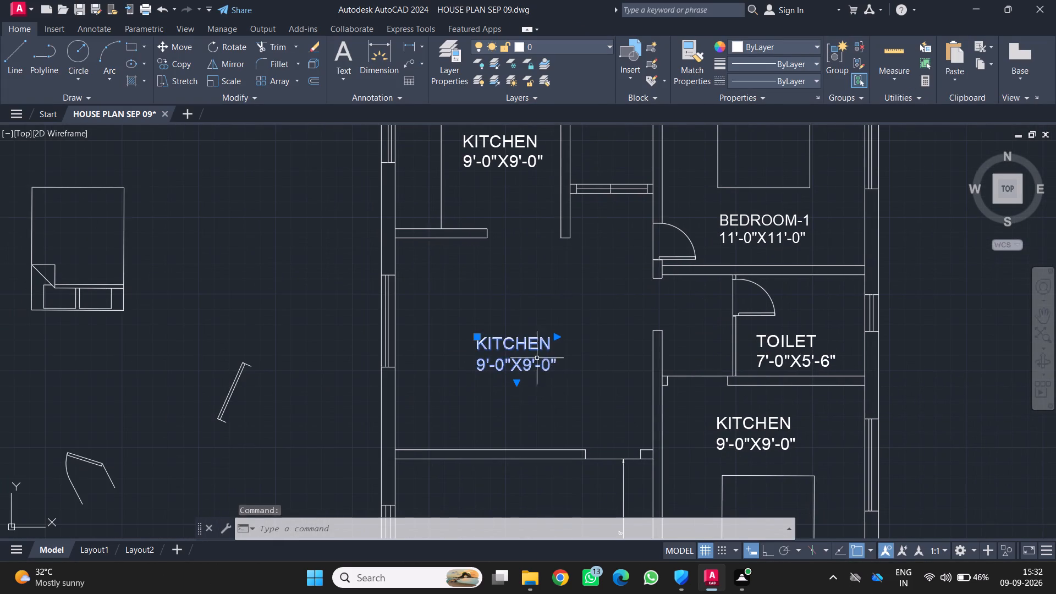
double_click(500, 349)
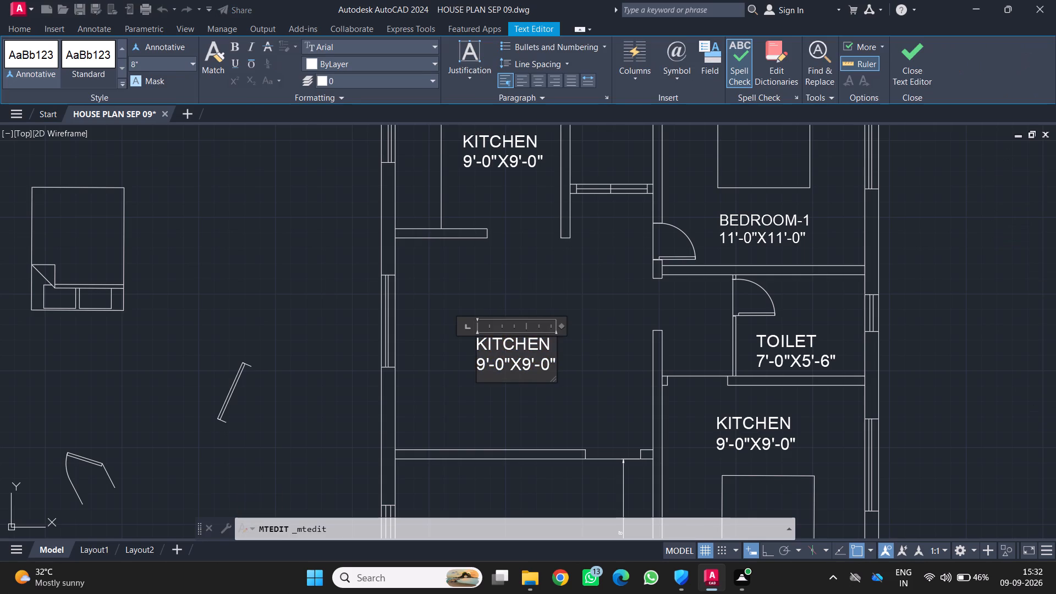
key(Return)
key(Return)
key(Return)
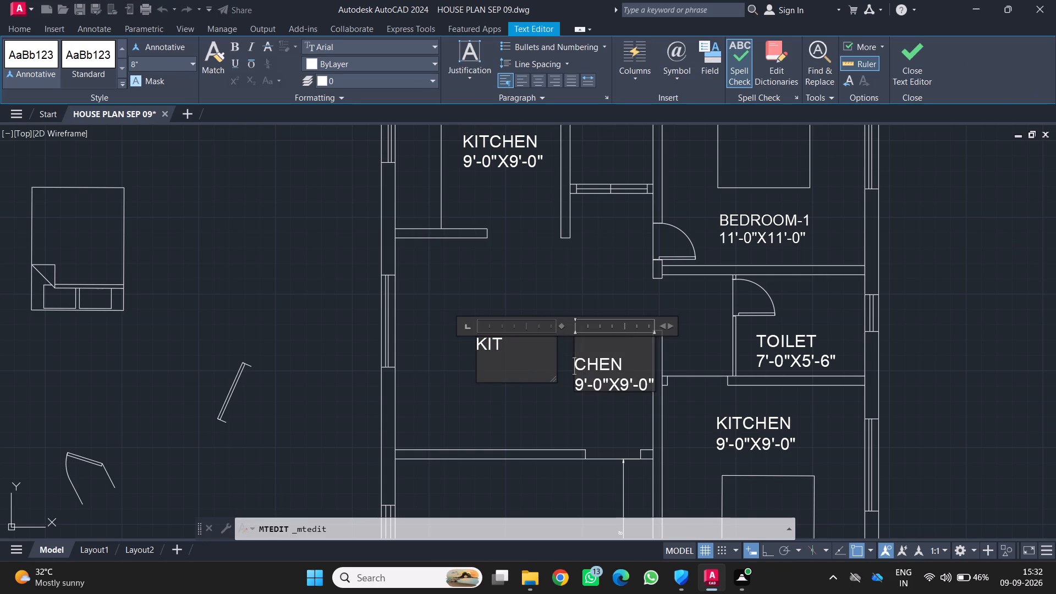
key(Return)
key(Return)
key(Return)
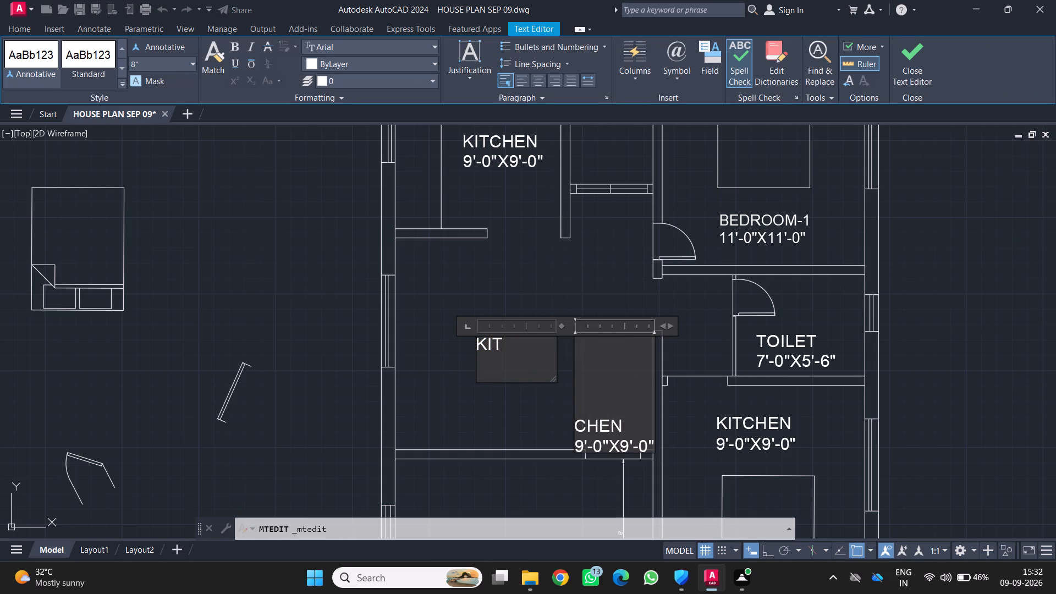
key(BackSpace)
key(BackSpace)
key(BackSpace)
key(BackSpace)
key(BackSpace)
key(BackSpace)
key(BackSpace)
key(BackSpace)
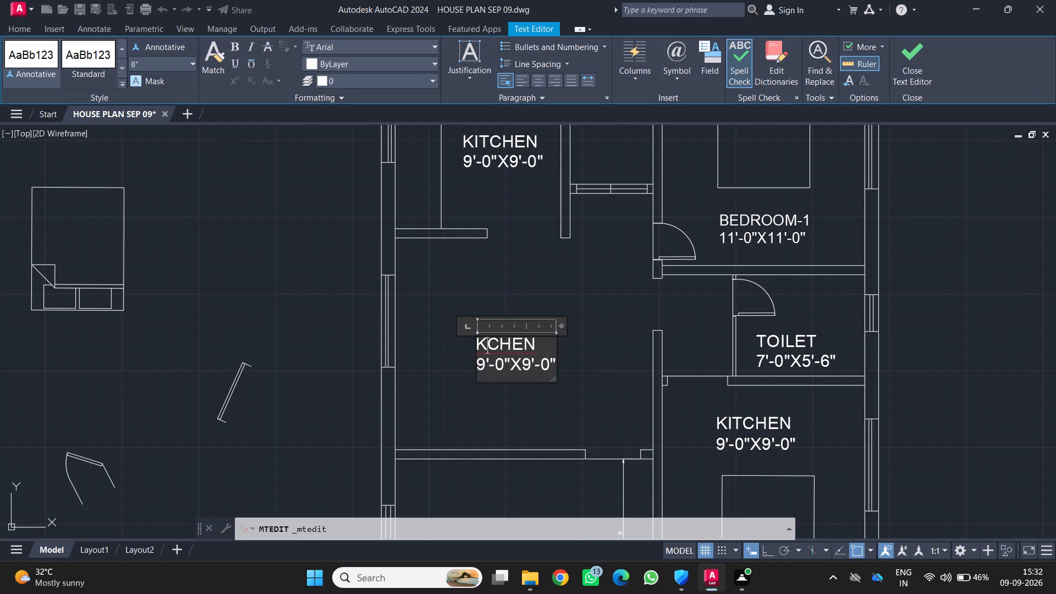
key(BackSpace)
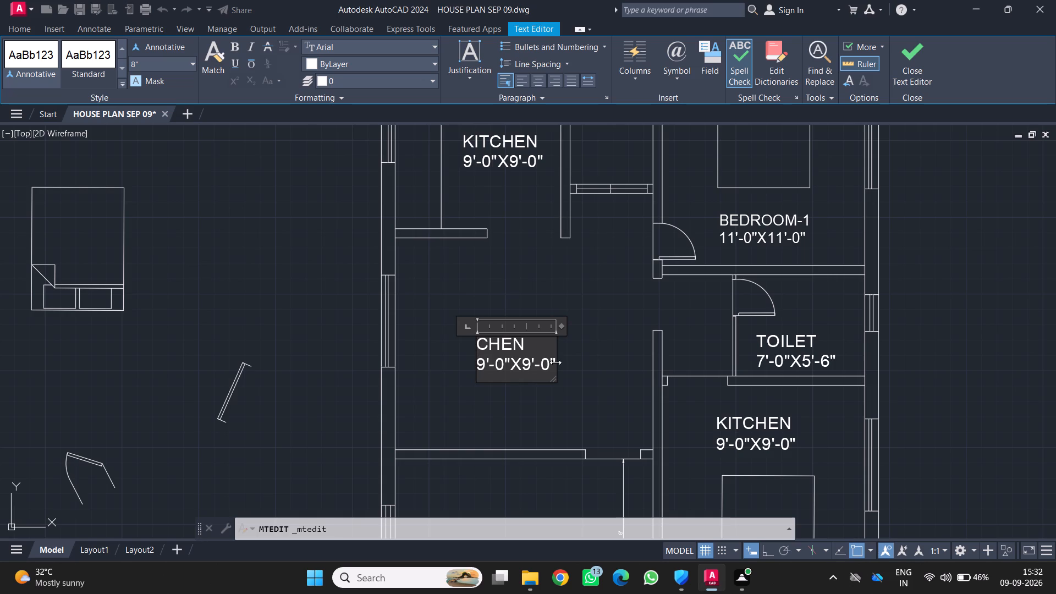
click(550, 366)
key(BackSpace)
key(BackSpace)
key(BackSpace)
key(BackSpace)
key(BackSpace)
key(BackSpace)
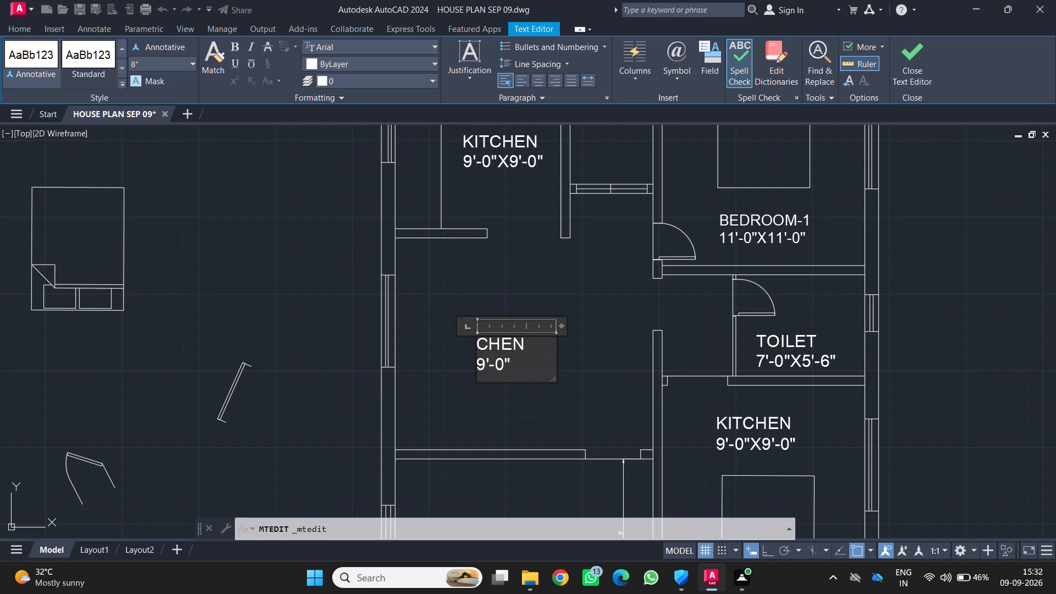
click(538, 365)
key(BackSpace)
key(BackSpace)
key(BackSpace)
key(BackSpace)
key(BackSpace)
key(BackSpace)
key(BackSpace)
key(BackSpace)
key(BackSpace)
key(BackSpace)
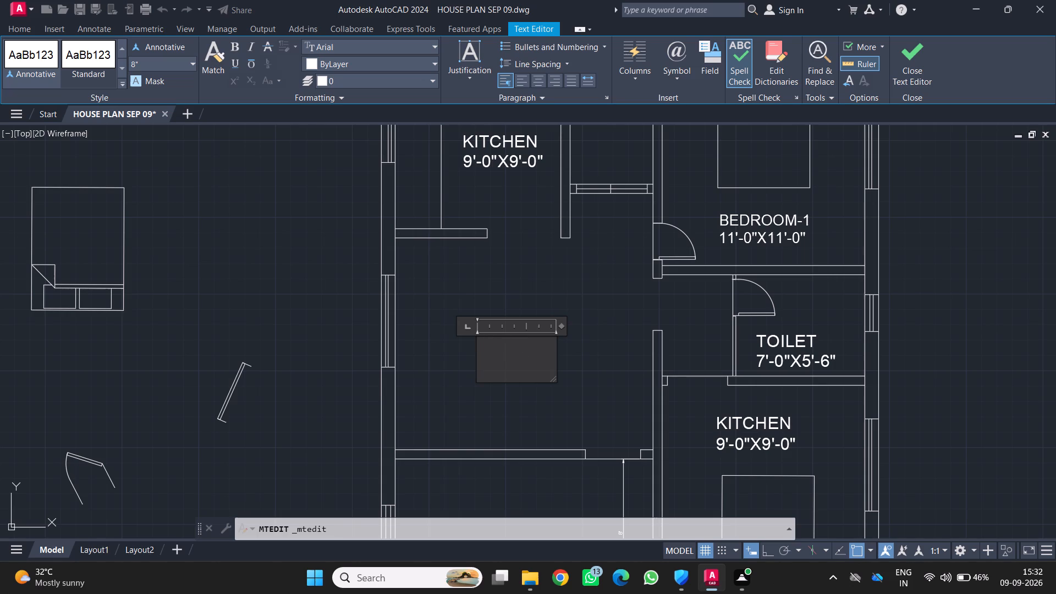
key(d)
key(i)
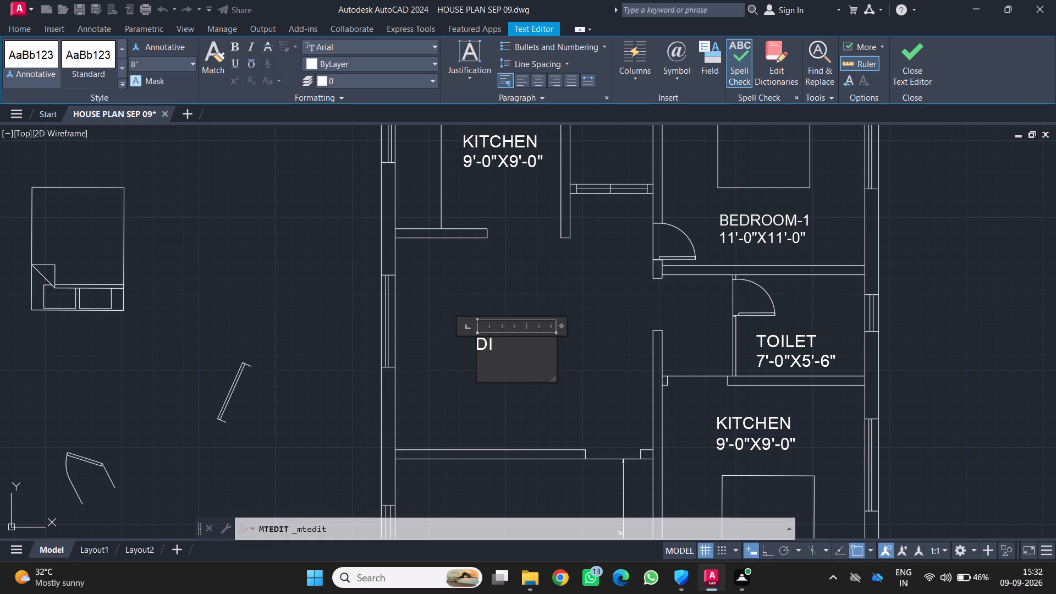
text(NING)
key(Return)
text(13)
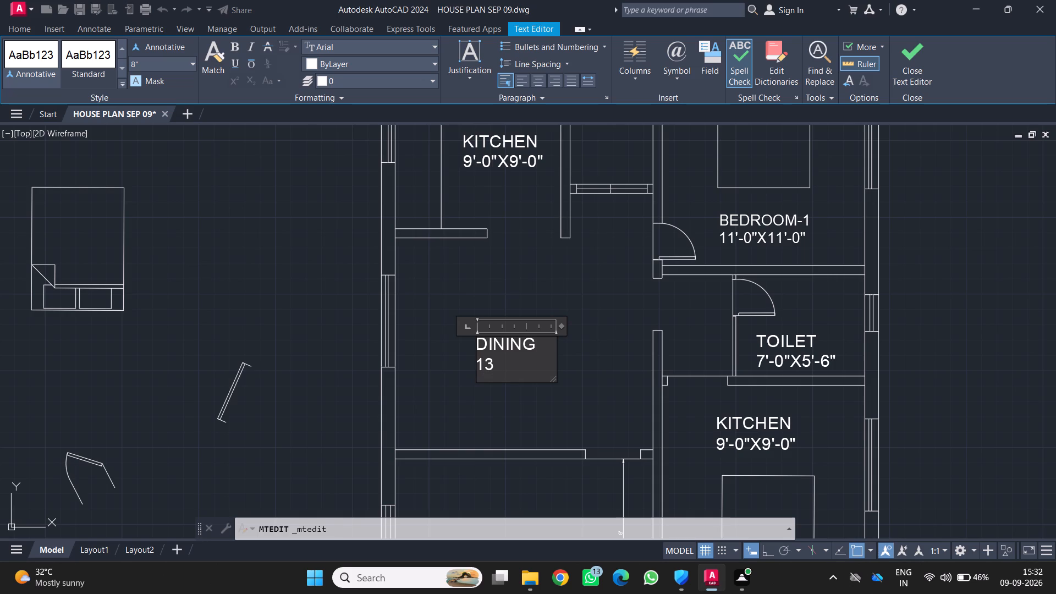
key(apostrophe)
key(minus)
text(11)
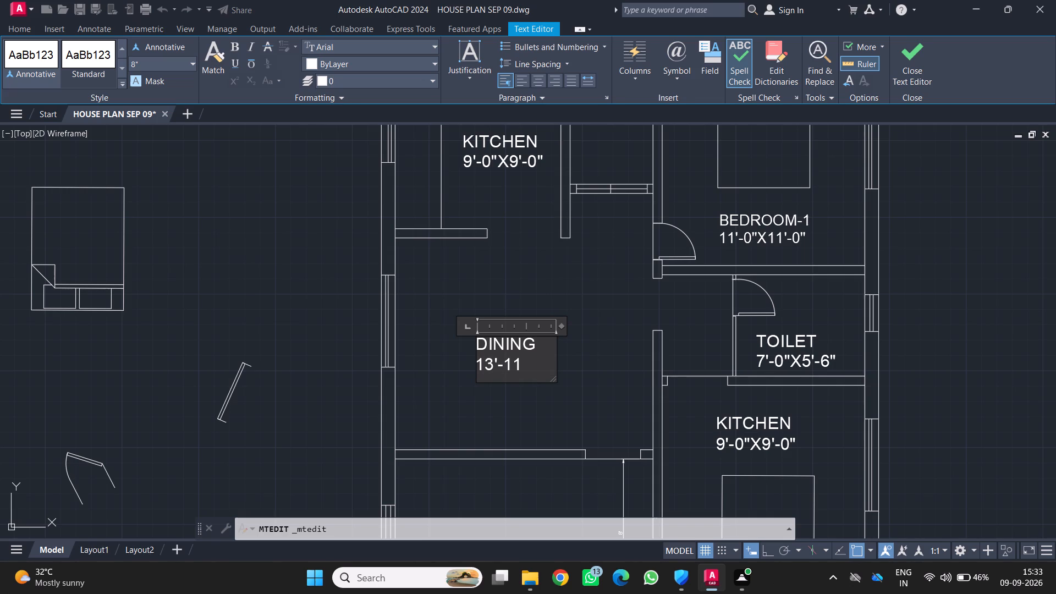
key(shift+quotedbl)
key(x)
text(11)
key(apostrophe)
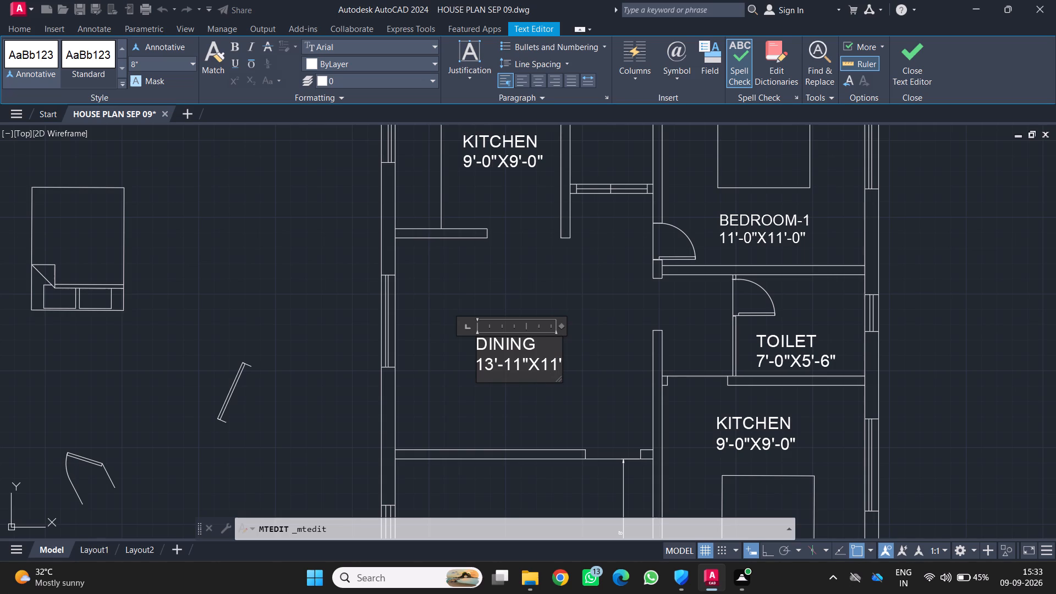
text(-6)
key(shift+quotedbl)
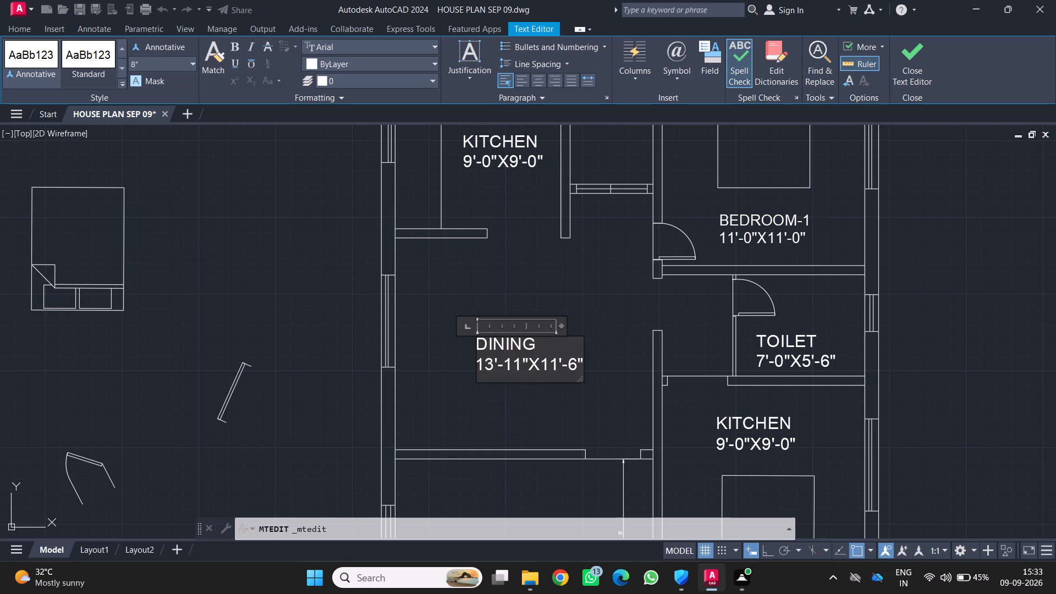
click(568, 397)
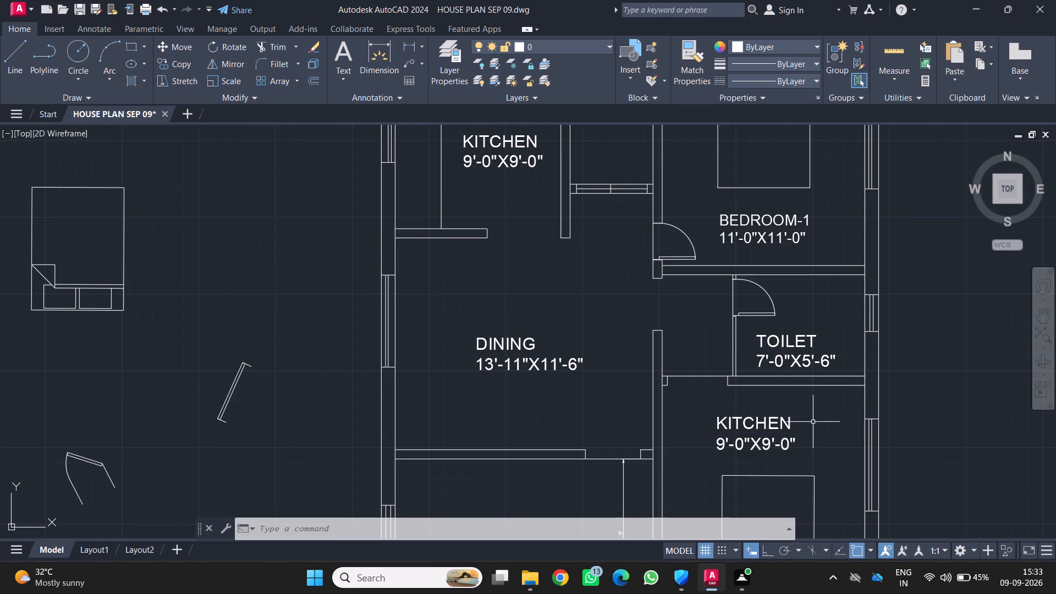
Delete the KITCHEN label in the bedroom south of the toilet.
click(810, 454)
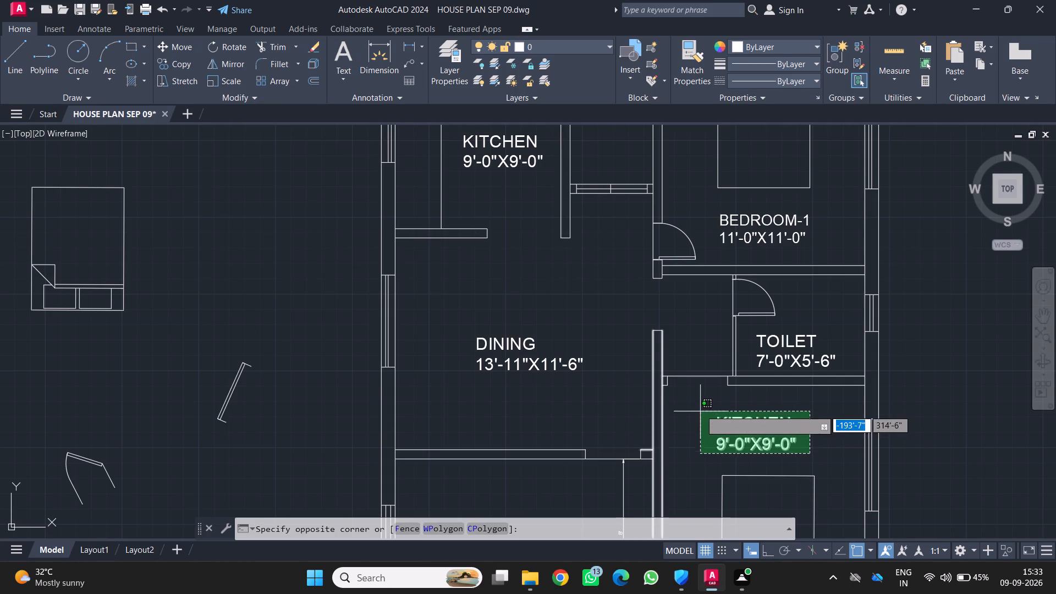
click(698, 409)
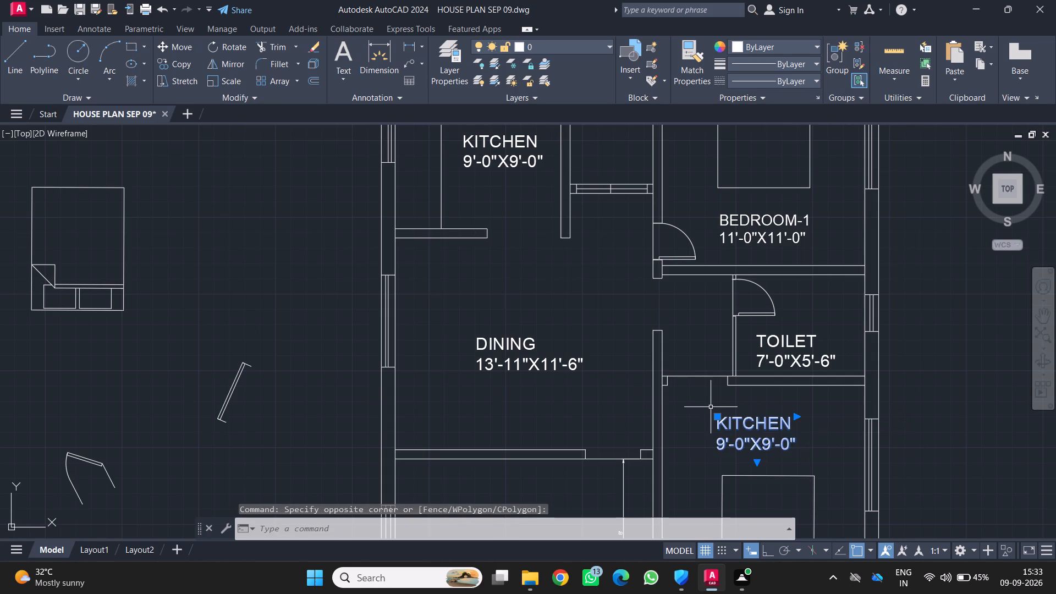
key(Delete)
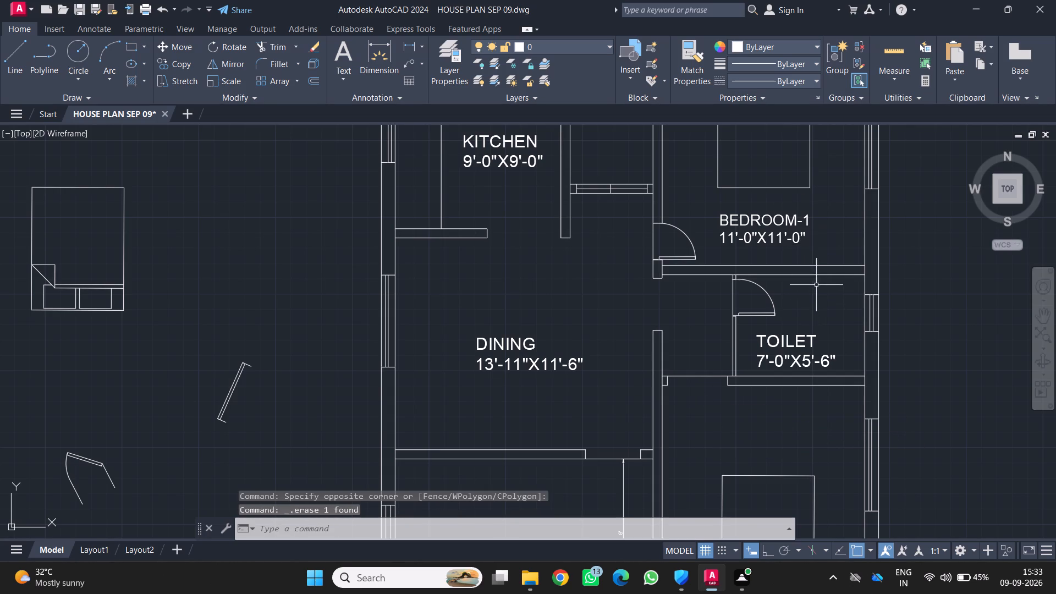
Copy the BEDROOM-1 label straight south into the room below the toilet, just above its bed.
click(755, 220)
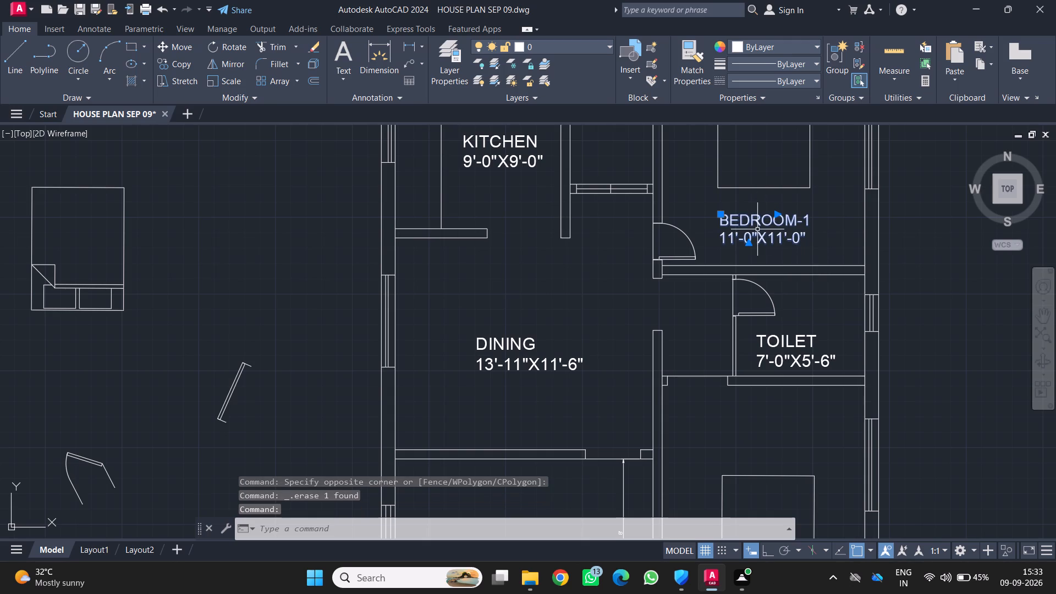
text(CO)
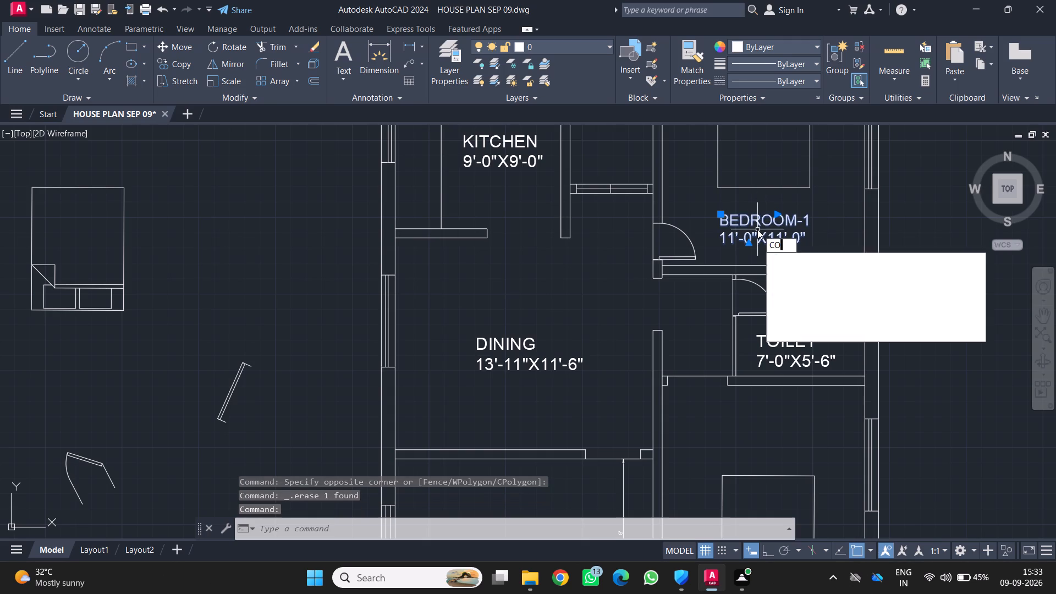
key(Return)
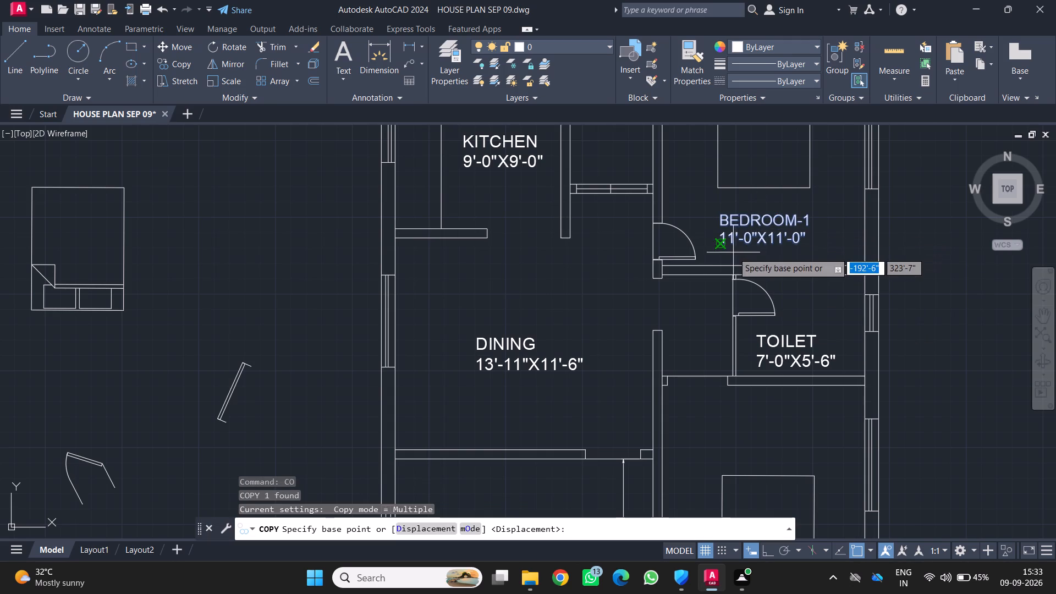
drag(719, 244, 727, 280)
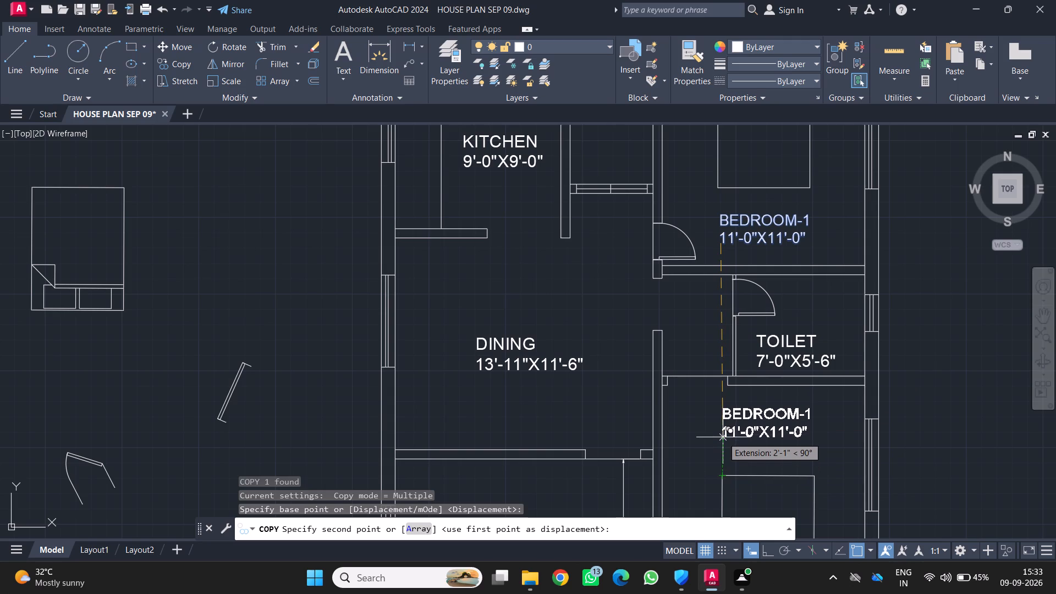
click(717, 438)
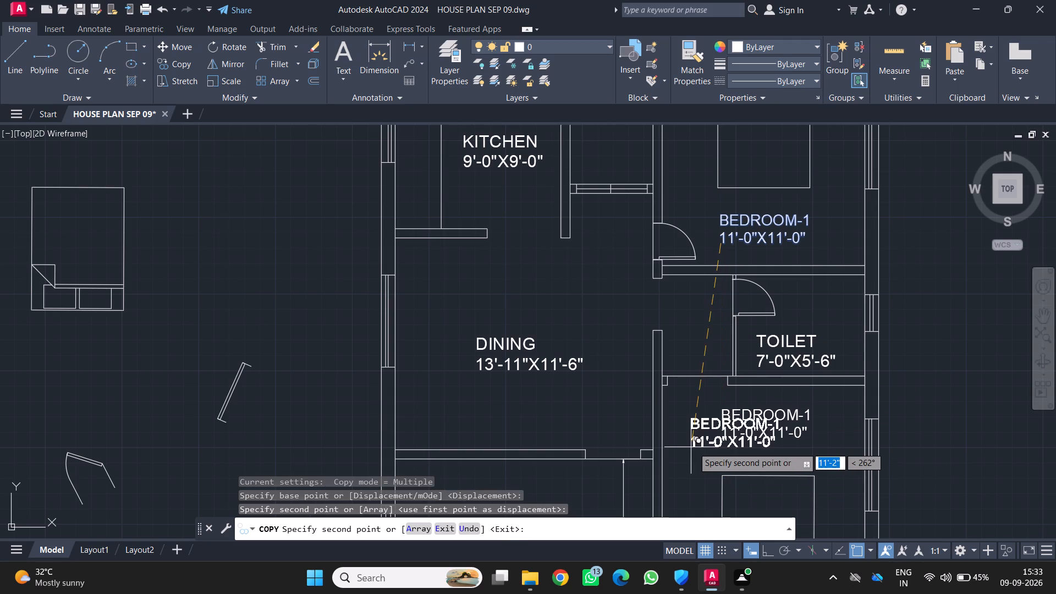
key(Return)
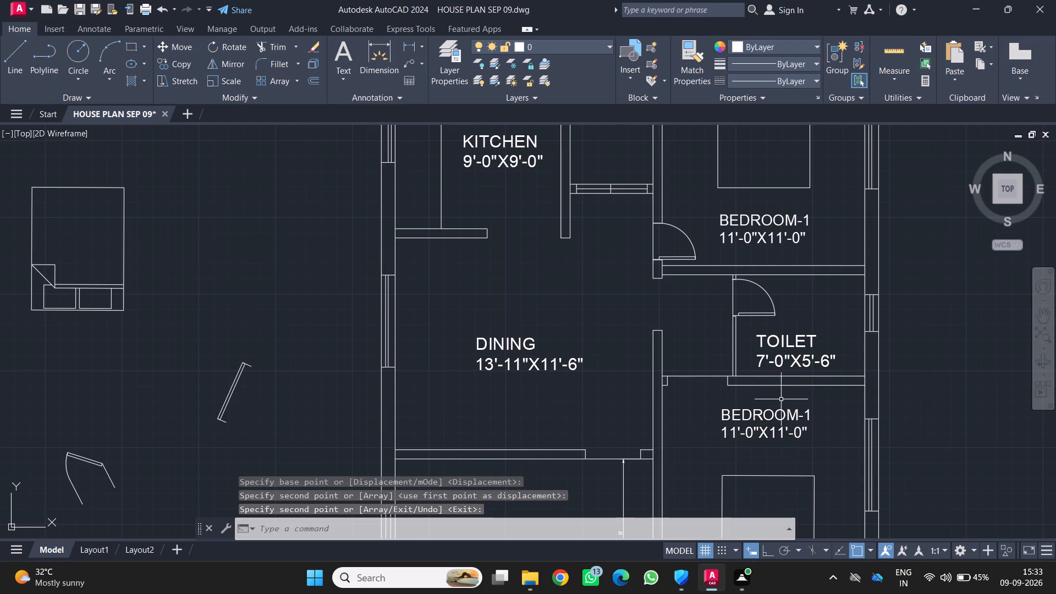
Rename the copied BEDROOM-1 label in the room south of the toilet as BEDROOM-2.
click(756, 434)
click(757, 434)
double_click(765, 429)
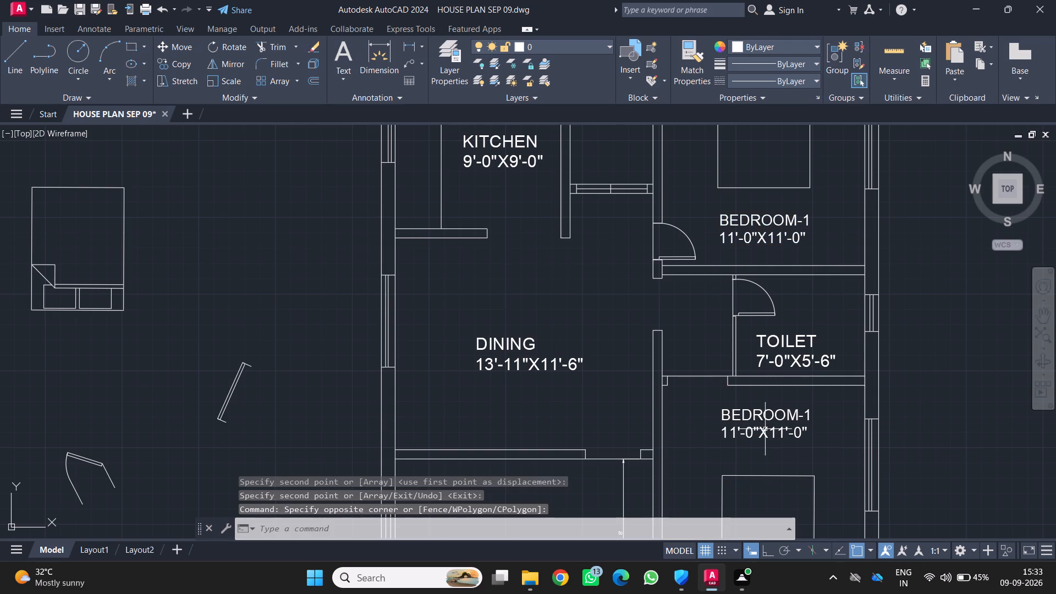
double_click(760, 426)
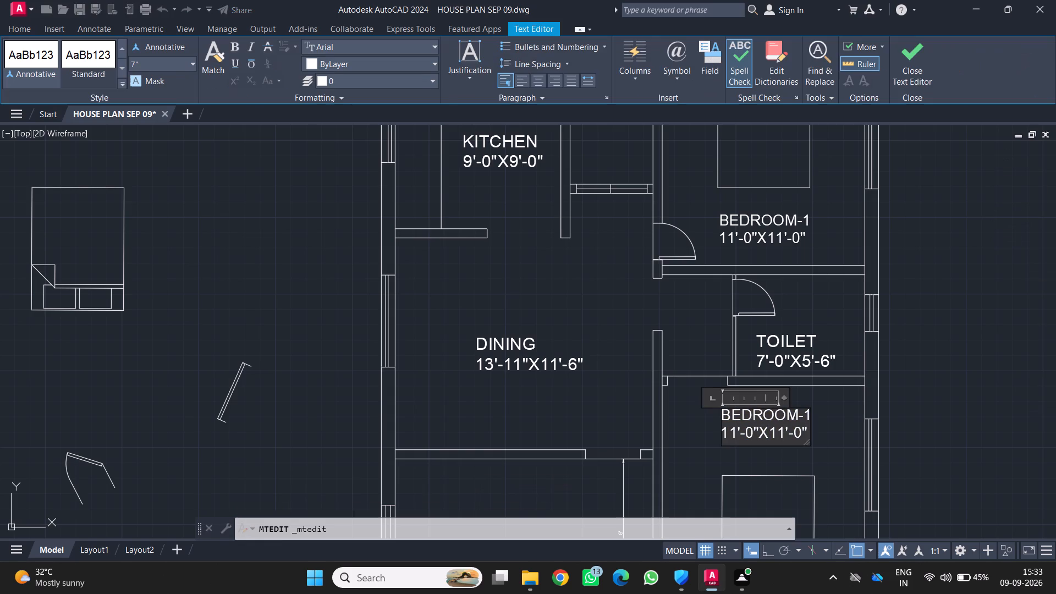
click(811, 414)
key(BackSpace)
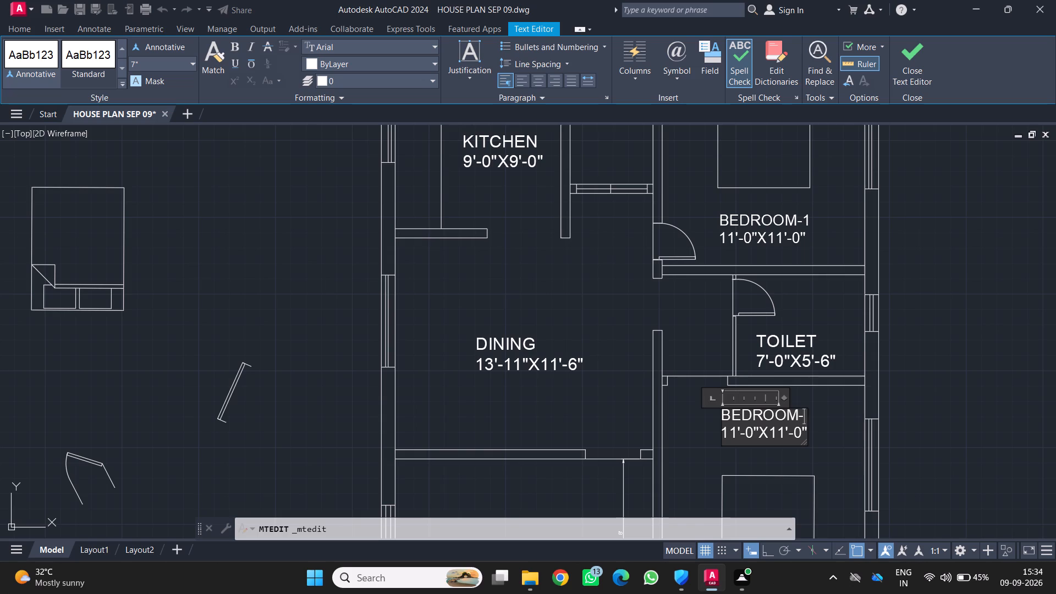
key(2)
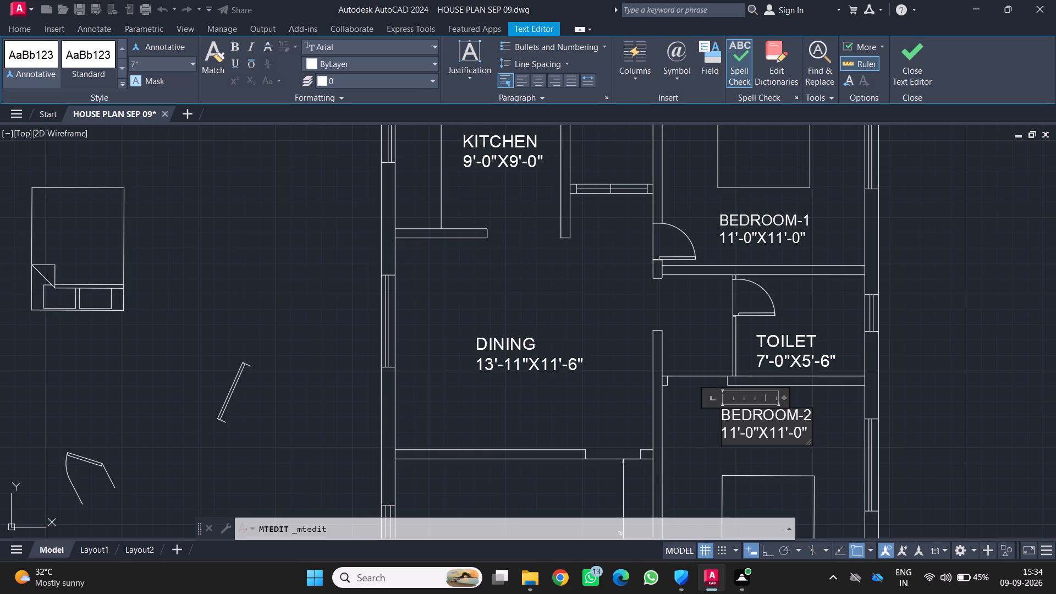
Change the BEDROOM-2 label's size line to 11'-0"X11'-7".
click(809, 428)
click(810, 431)
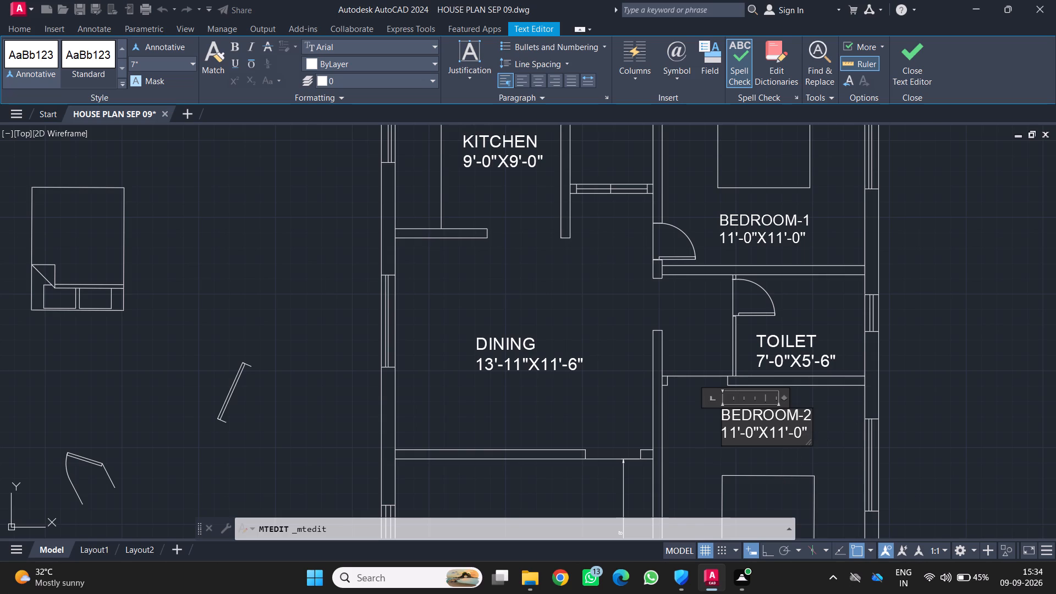
click(809, 429)
click(806, 431)
key(BackSpace)
key(BackSpace)
key(7)
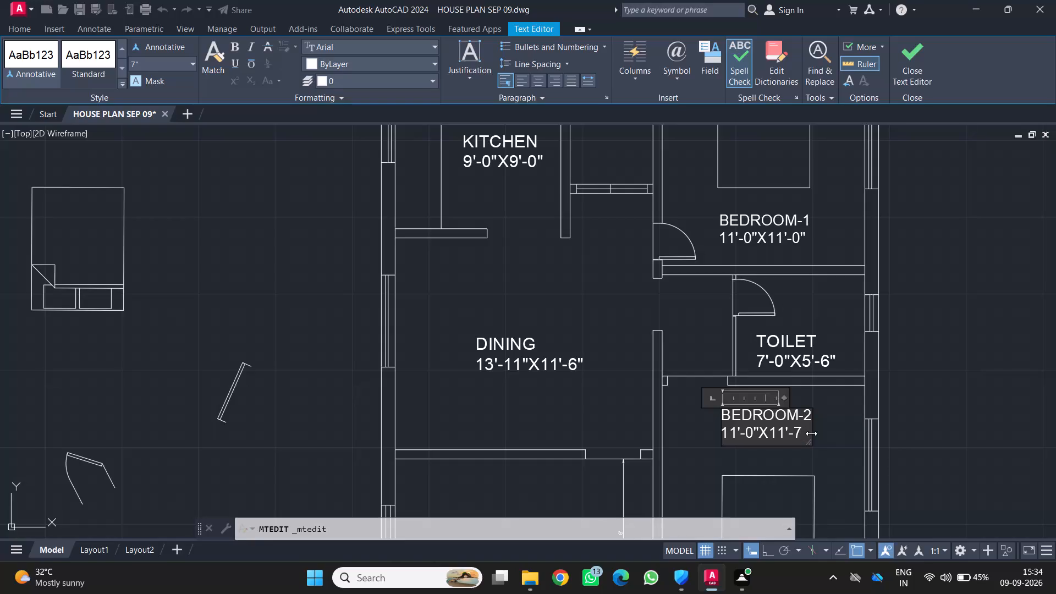
key(shift+quotedbl)
click(826, 448)
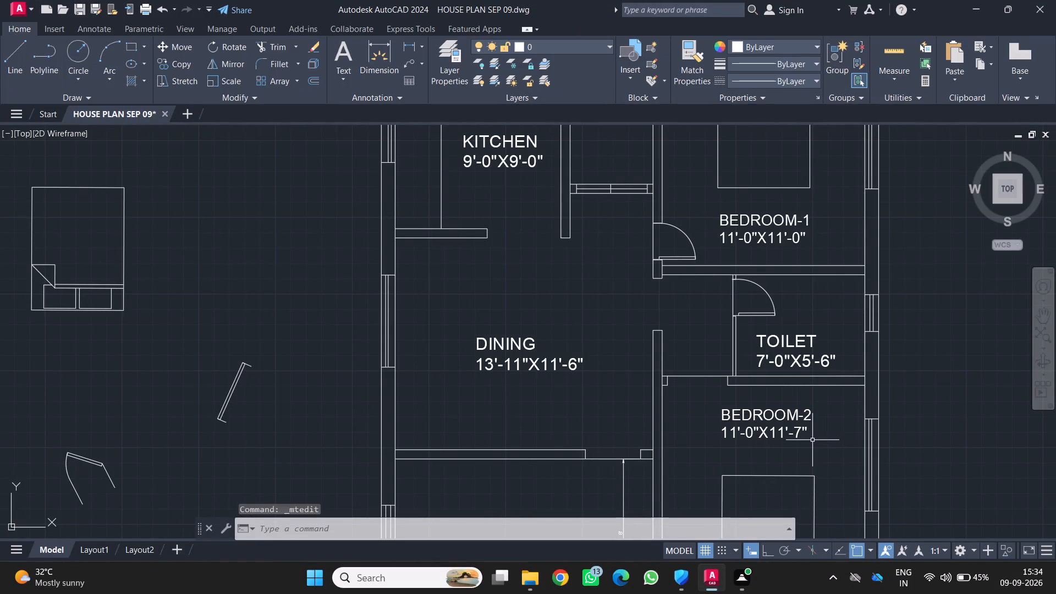
Replace both lines of the KITCHEN label in the large room south of DINING with LIVING.
scroll(799, 448, down, 2)
middle_drag(787, 460, 827, 326)
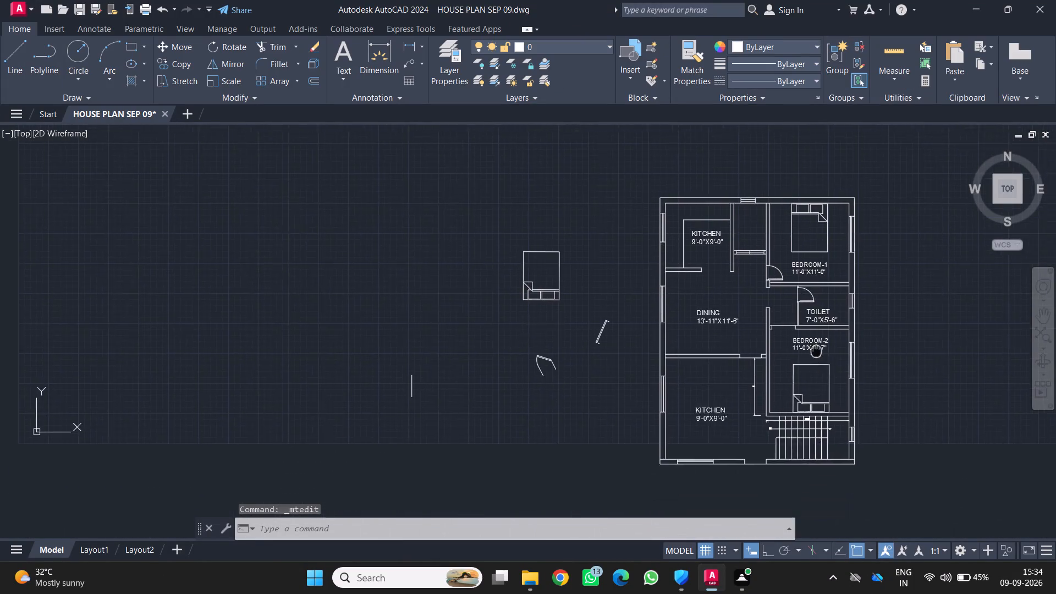
middle_drag(827, 326, 829, 322)
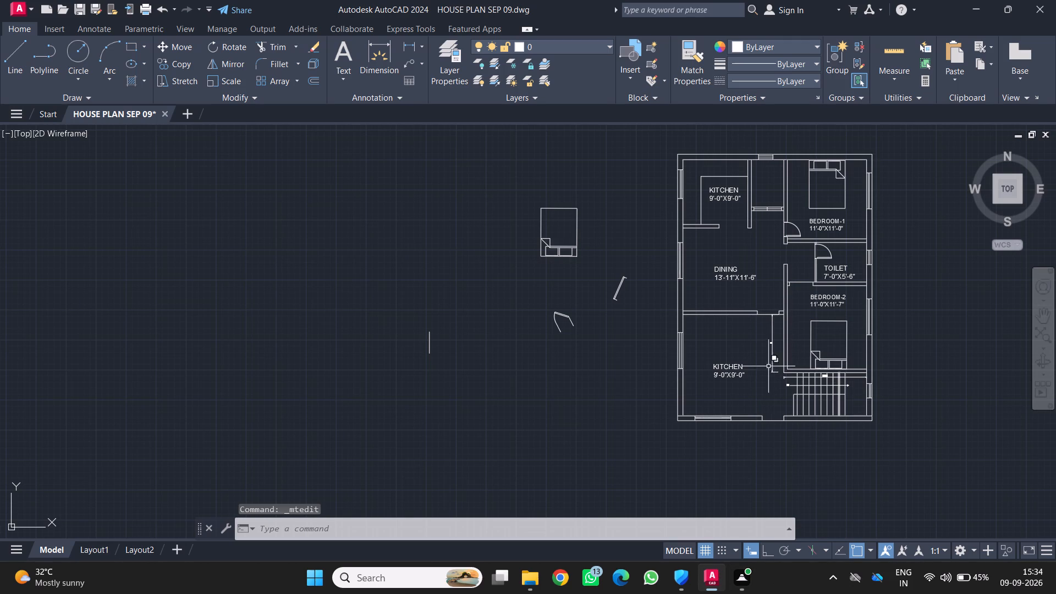
double_click(736, 372)
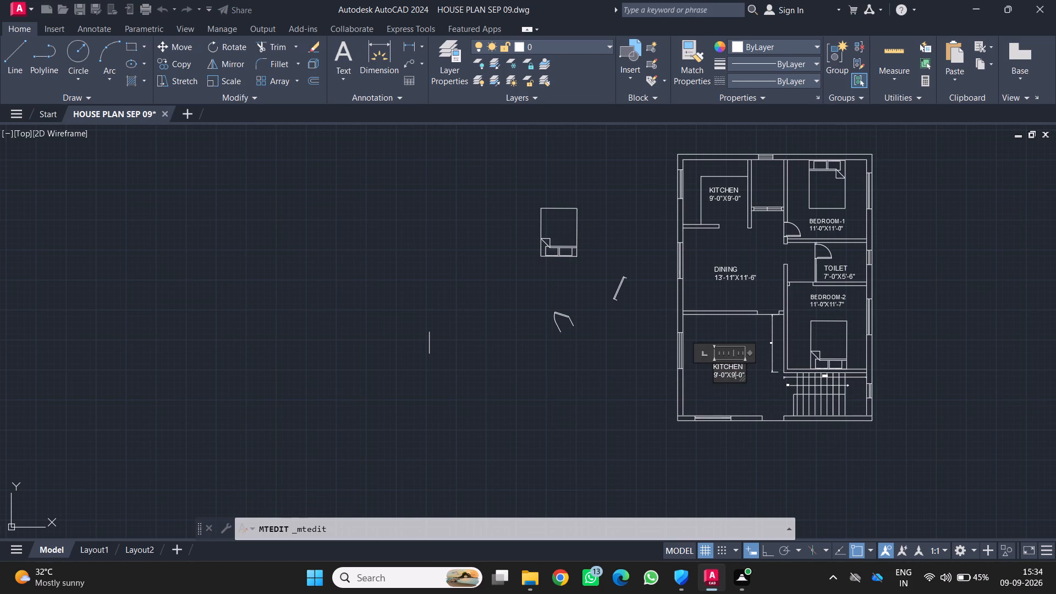
key(BackSpace)
key(BackSpace)
key(BackSpace)
key(BackSpace)
key(BackSpace)
key(BackSpace)
key(BackSpace)
key(BackSpace)
key(BackSpace)
key(BackSpace)
key(BackSpace)
key(BackSpace)
key(BackSpace)
key(BackSpace)
key(BackSpace)
key(BackSpace)
key(BackSpace)
key(BackSpace)
key(BackSpace)
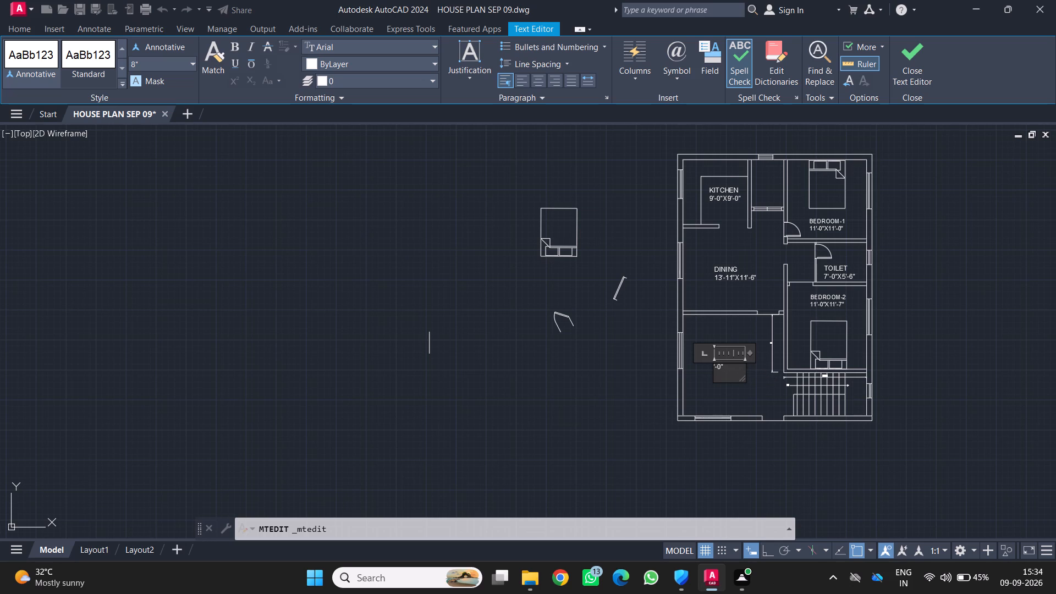
click(729, 371)
key(BackSpace)
key(BackSpace)
key(BackSpace)
key(BackSpace)
key(BackSpace)
text(LIVIN)
key(g)
Widen the LIVING label's text box and extend its text to LIVING/ GUESTROOM.
key(slash)
key(F10)
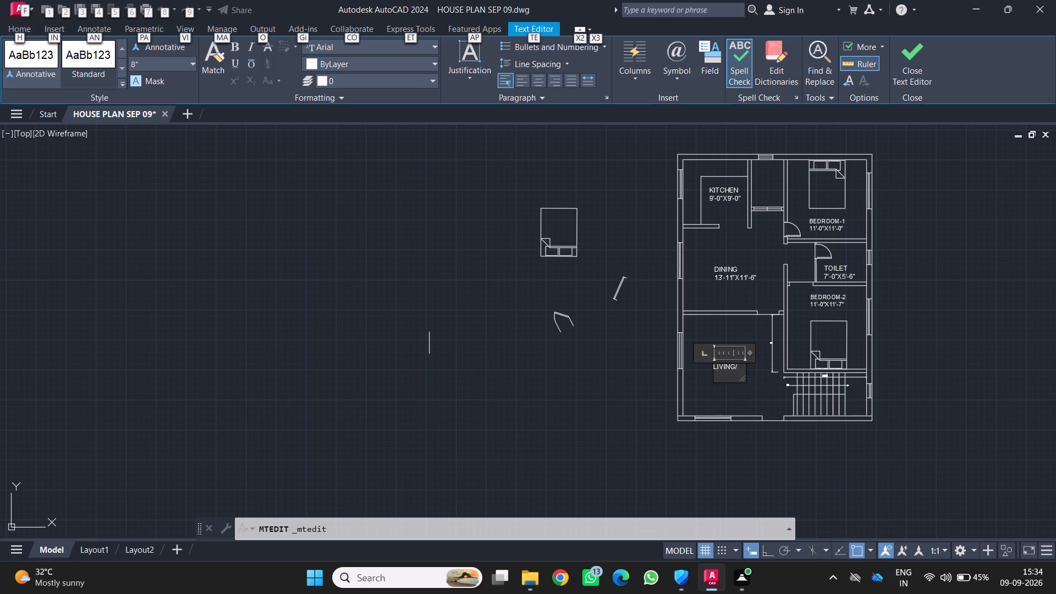
text(GUEST)
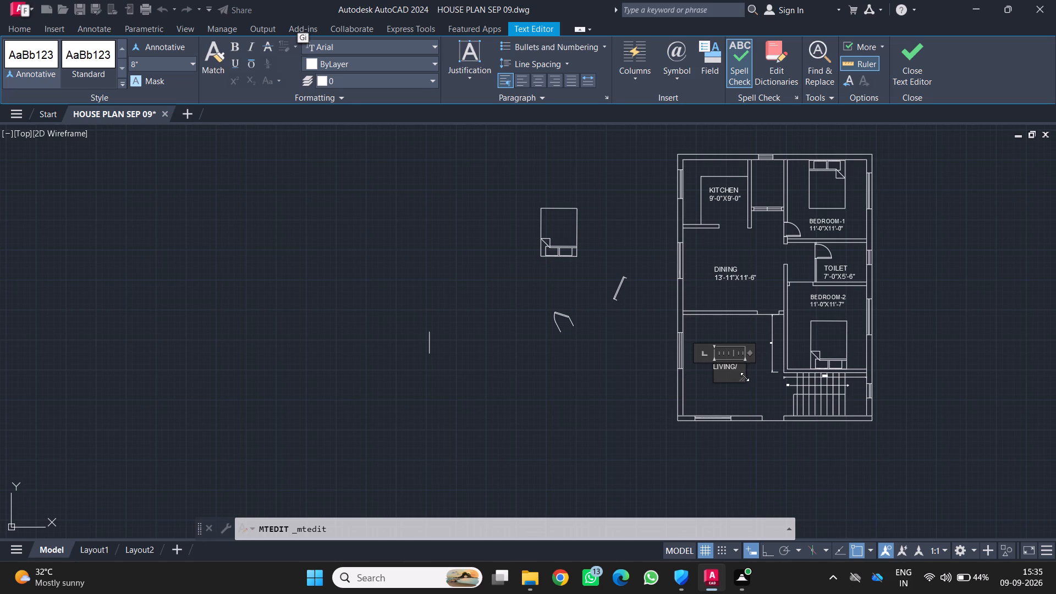
click(736, 368)
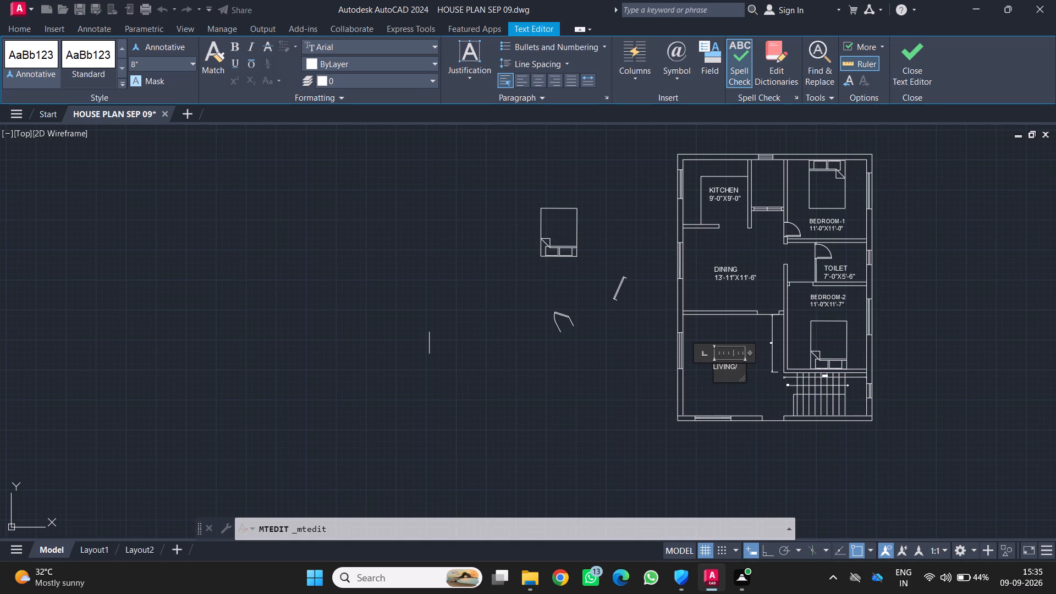
click(743, 372)
drag(746, 365, 775, 365)
key(space)
key(g)
text(UE)
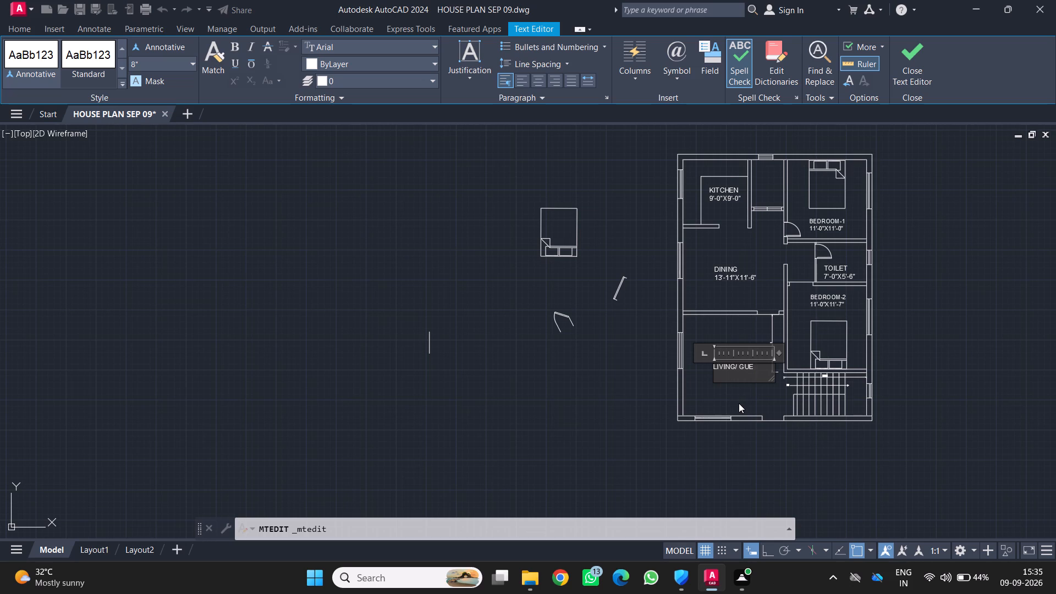
text(ST)
key(r)
text(OOM)
key(Return)
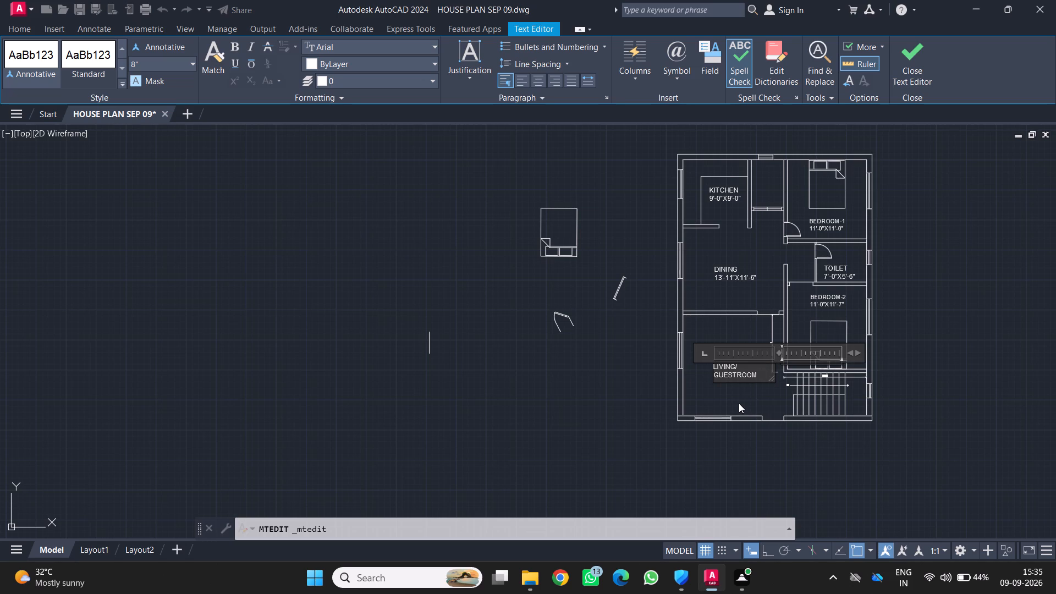
key(Return)
key(Return)
key(Return)
click(758, 374)
key(Return)
key(Return)
key(Return)
key(Return)
click(704, 400)
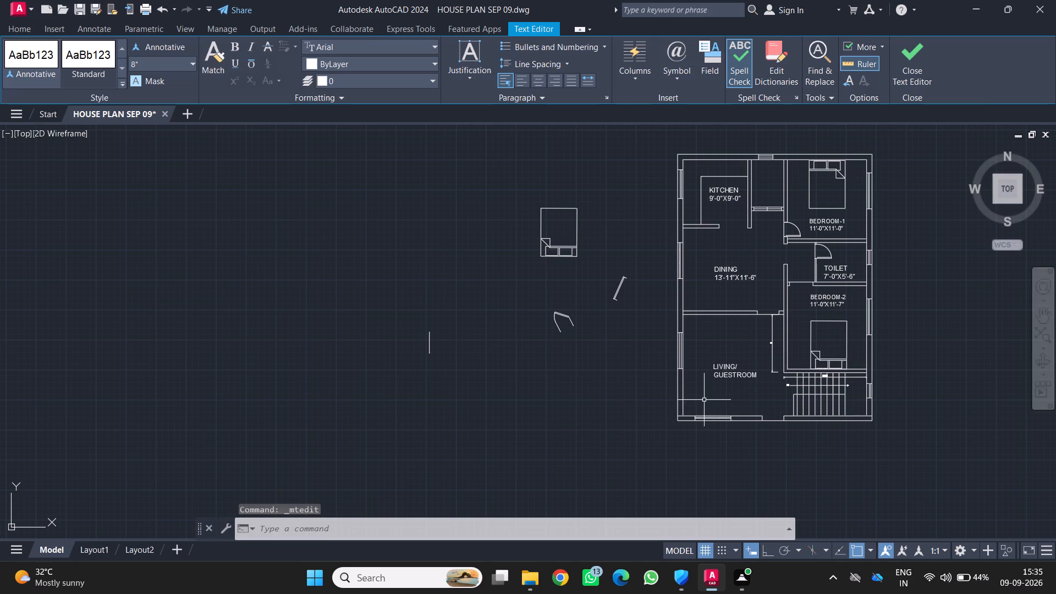
Delete the LIVING/ GUESTROOM label from the large room south of DINING.
scroll(728, 377, up, 2)
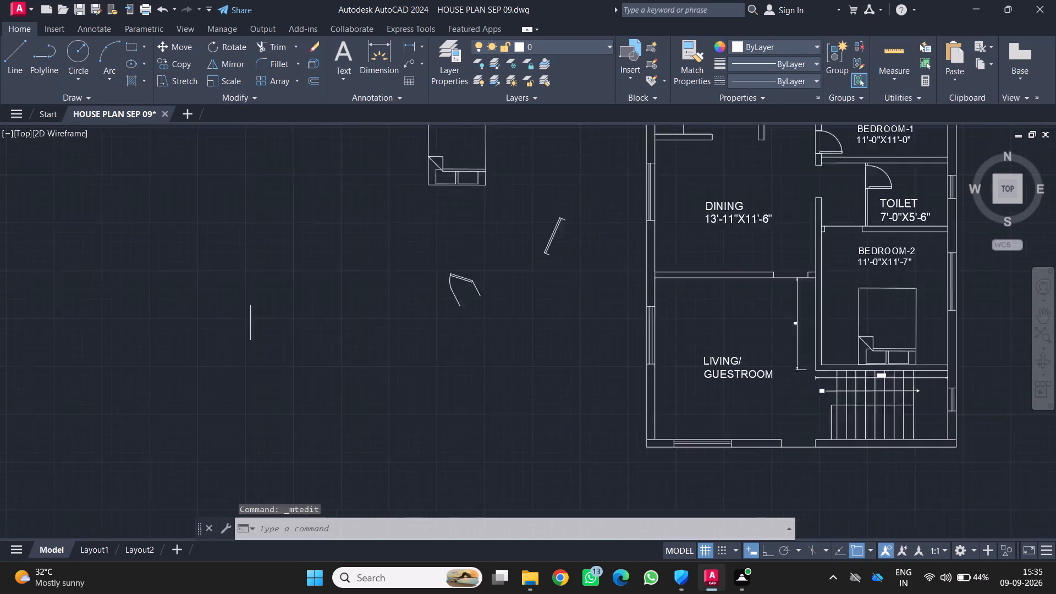
click(695, 387)
click(696, 385)
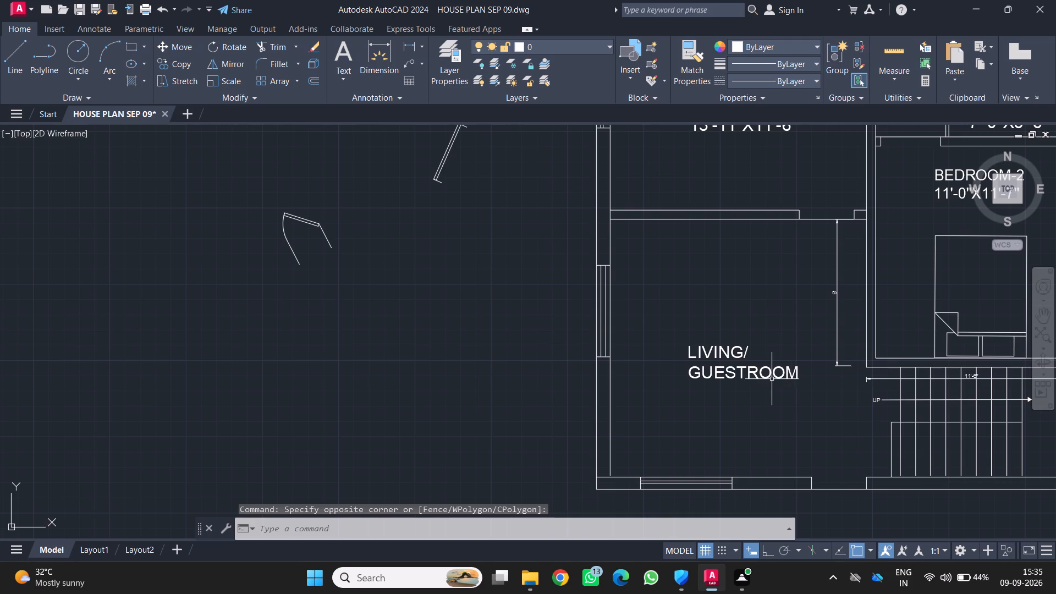
drag(795, 376, 777, 366)
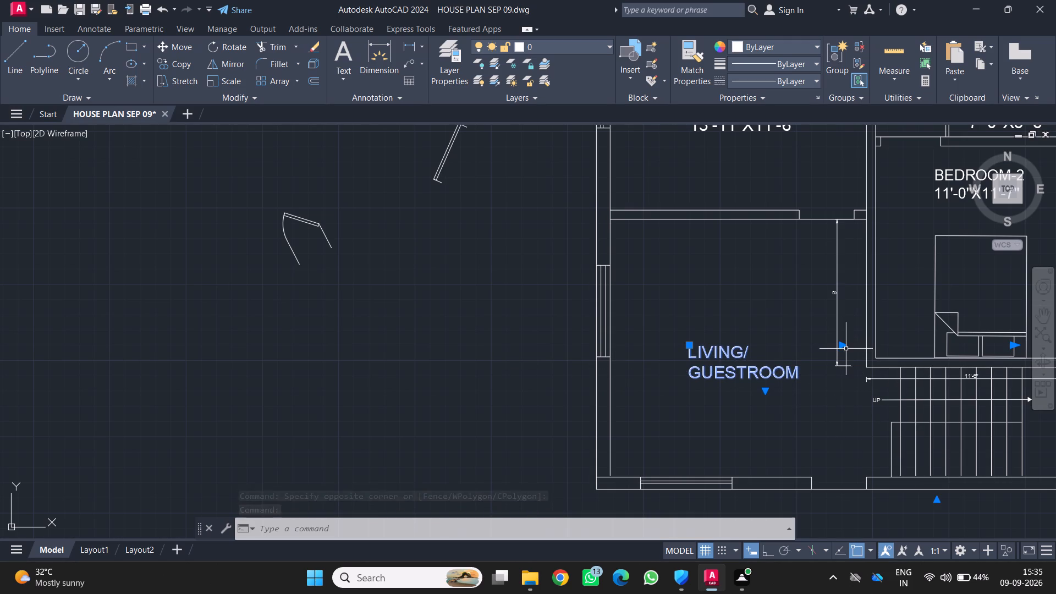
drag(845, 350, 759, 348)
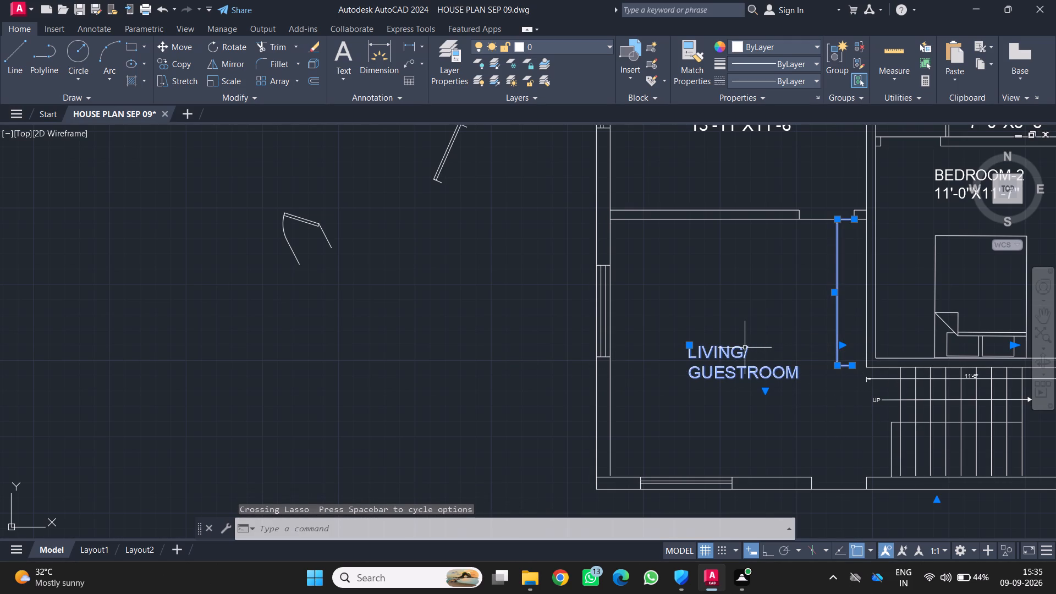
key(Escape)
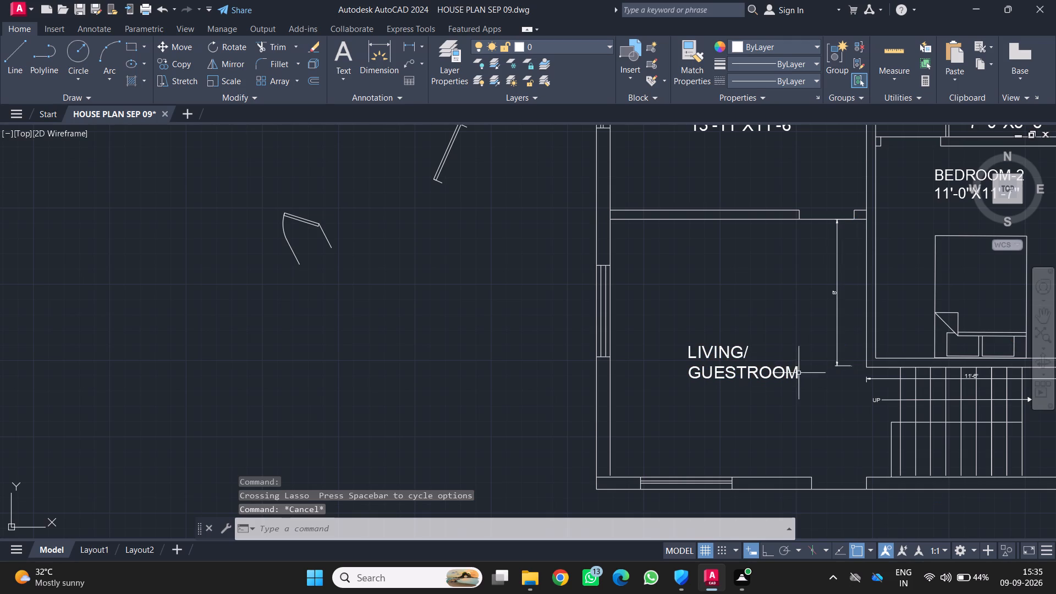
drag(802, 389, 780, 373)
click(669, 332)
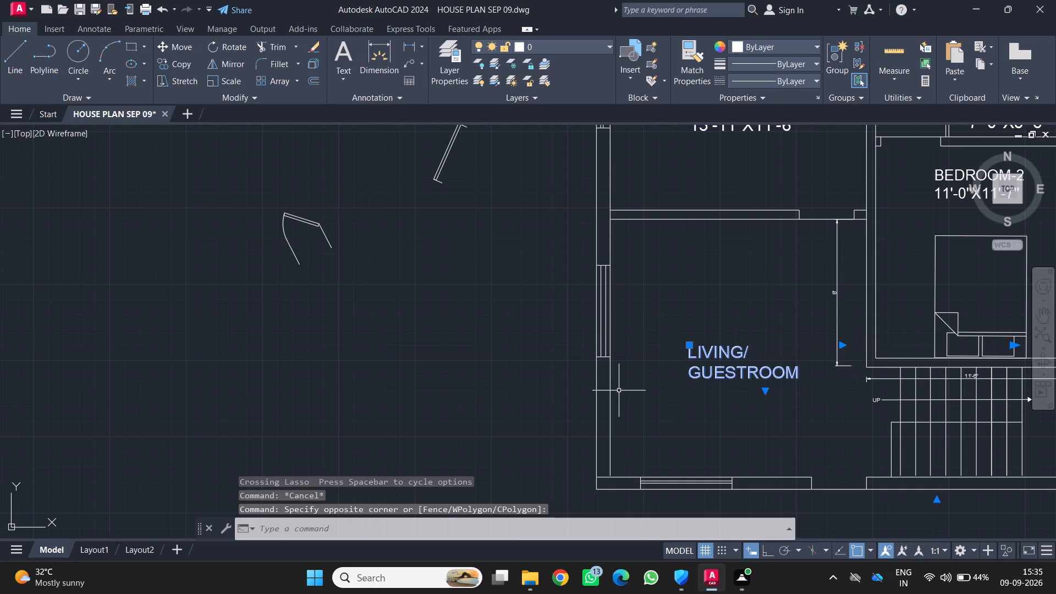
key(Delete)
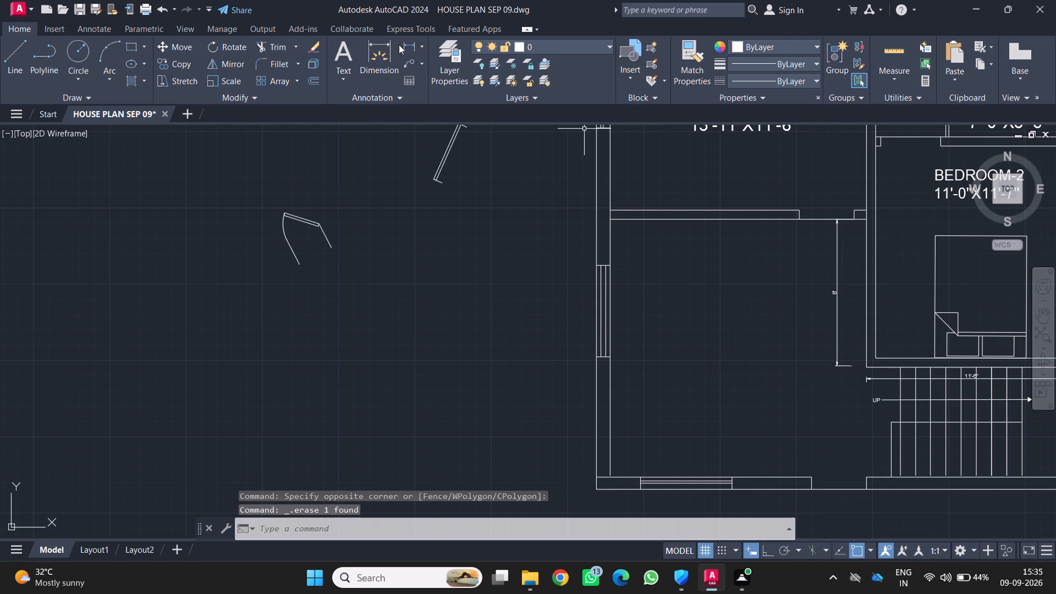
Start a new multiline text box across the room south of DINING and enter LIVING/GUESTROOM on its first line.
click(336, 49)
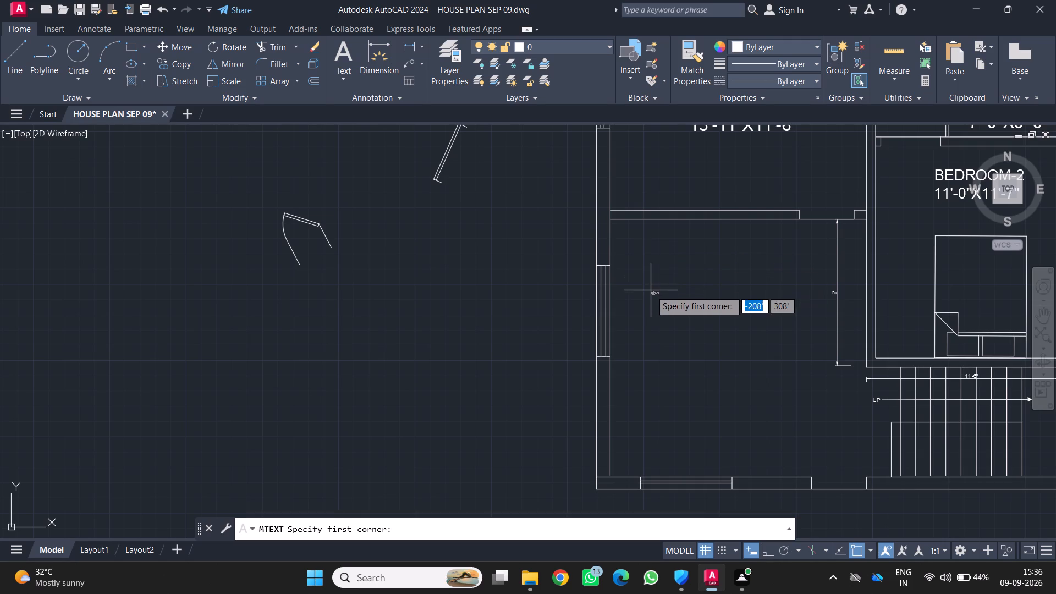
drag(651, 290, 654, 299)
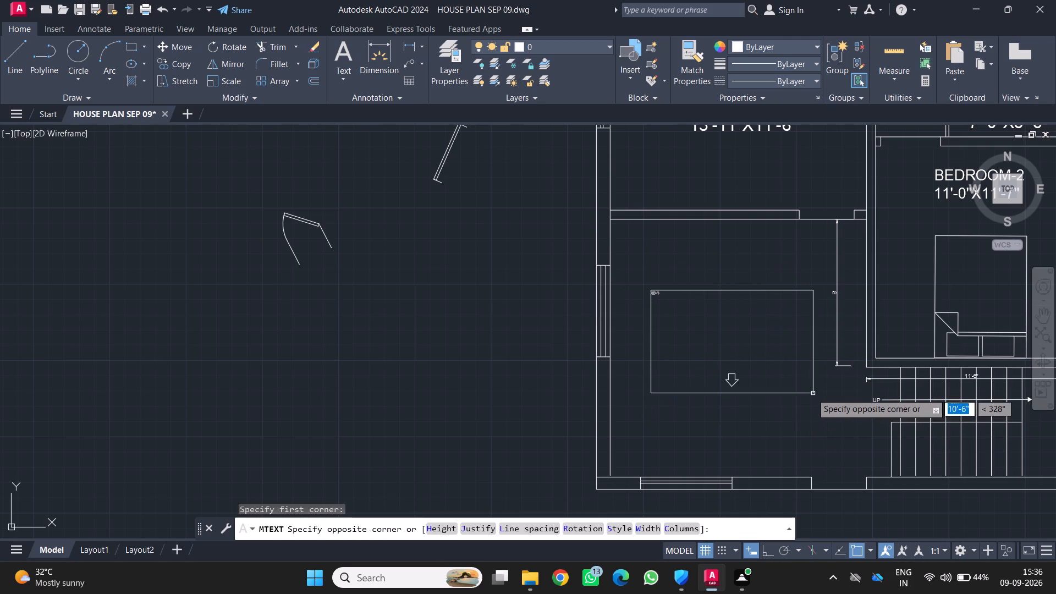
click(811, 402)
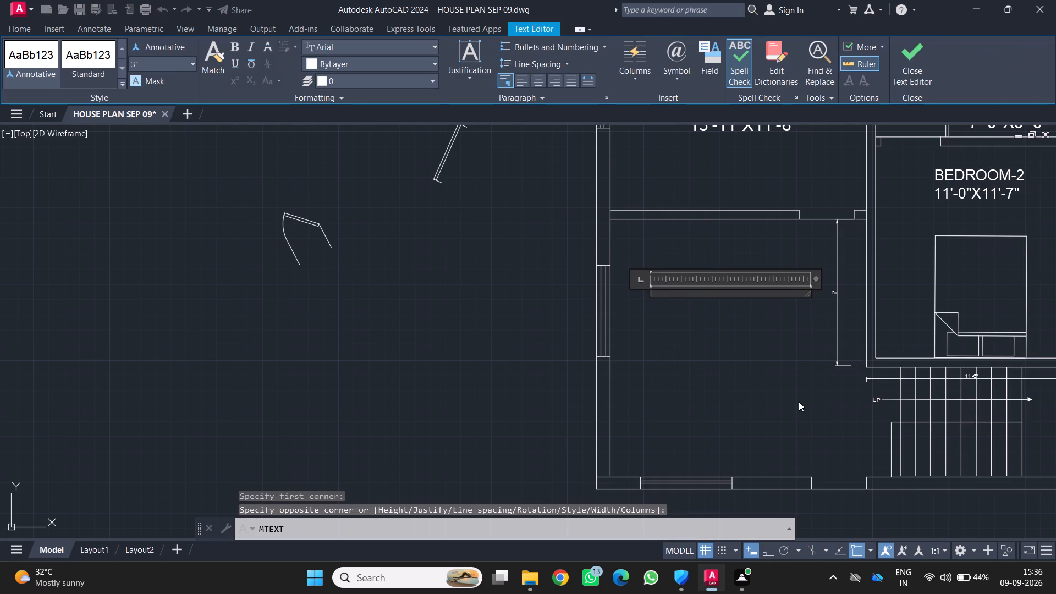
text(LIVING/)
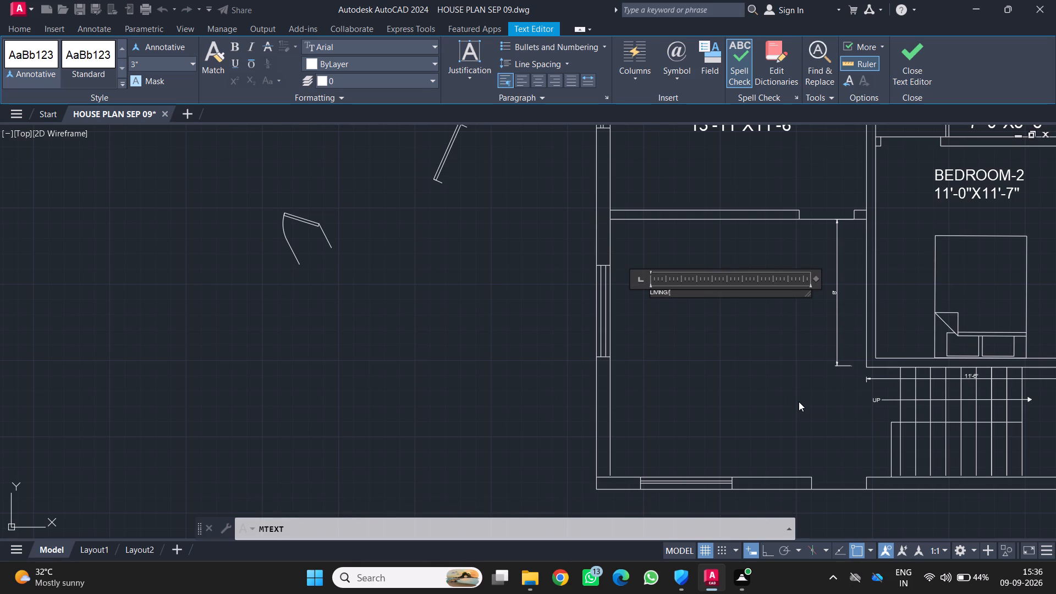
key(g)
text(UEST)
text(ROO)
key(m)
Add the size line 13'-11"X14'-0" beneath LIVING/GUESTROOM and finish the label.
key(Return)
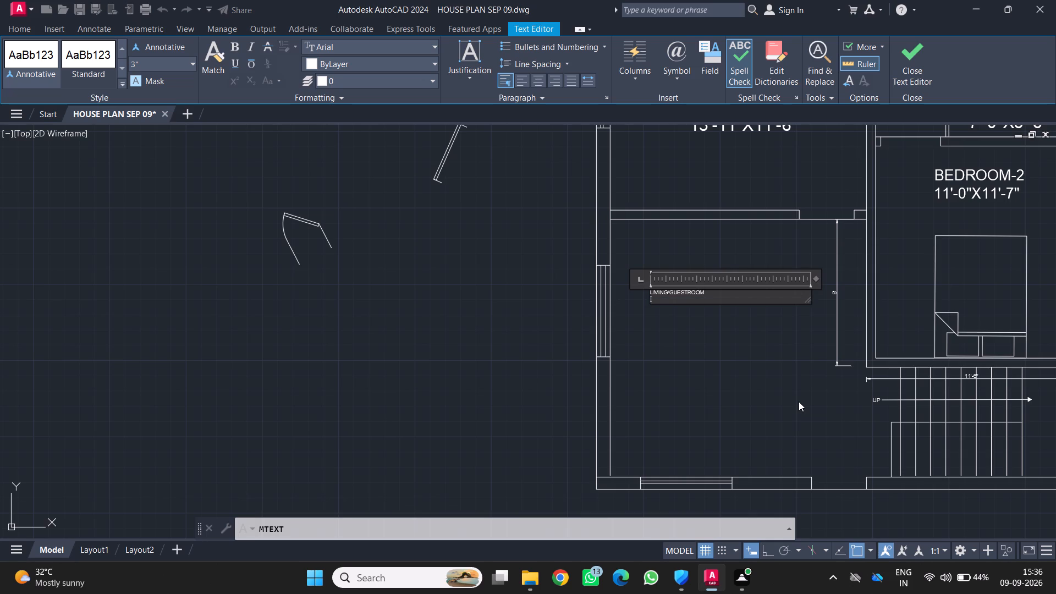
text(13)
key(apostrophe)
key(minus)
text(11)
key(shift+quotedbl)
key(x)
text(14)
key(apostrophe)
text(-0)
key(shift+quotedbl)
click(786, 384)
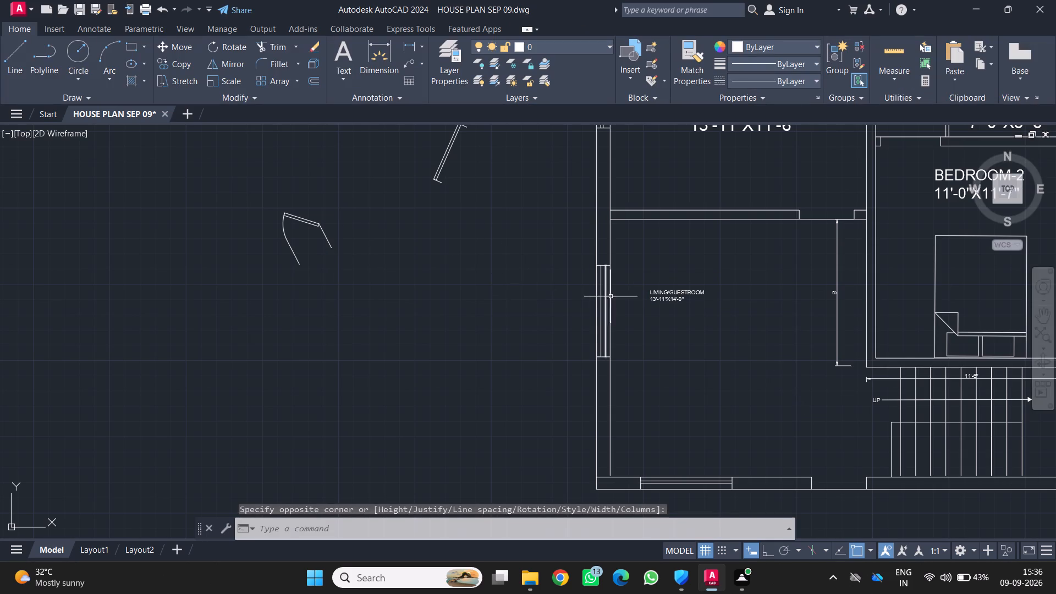
Set the text height of the LIVING/GUESTROOM label to 8" in its properties.
drag(710, 318, 708, 312)
click(639, 272)
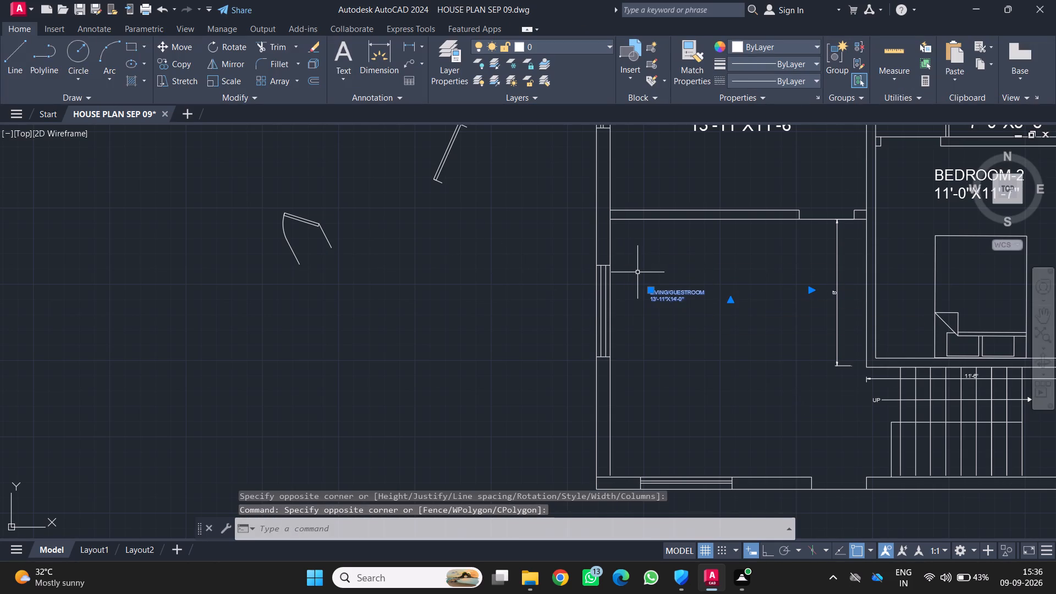
key(p)
text(RO)
key(Return)
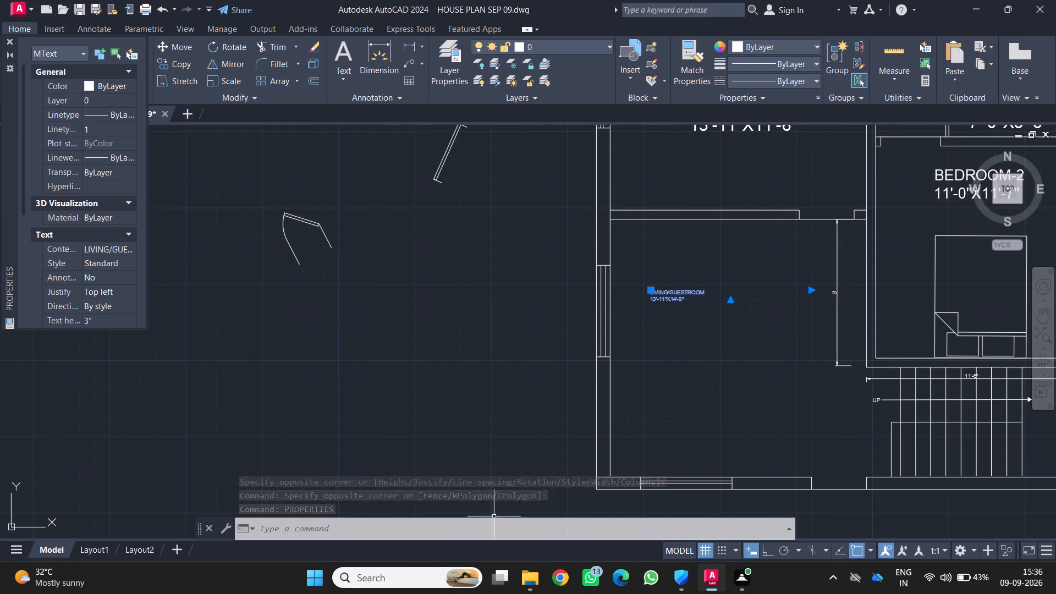
click(114, 315)
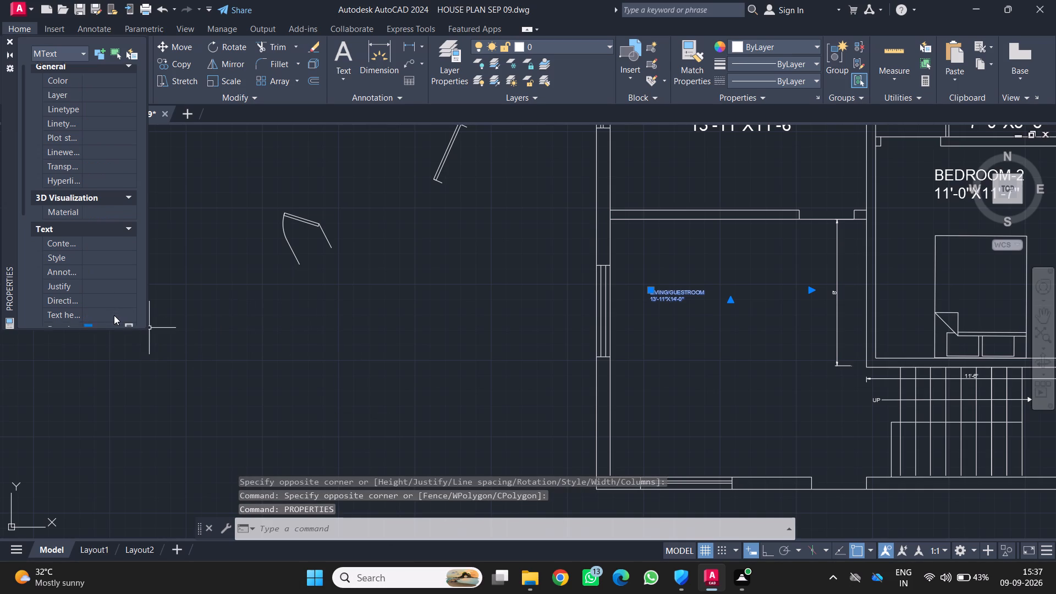
click(111, 303)
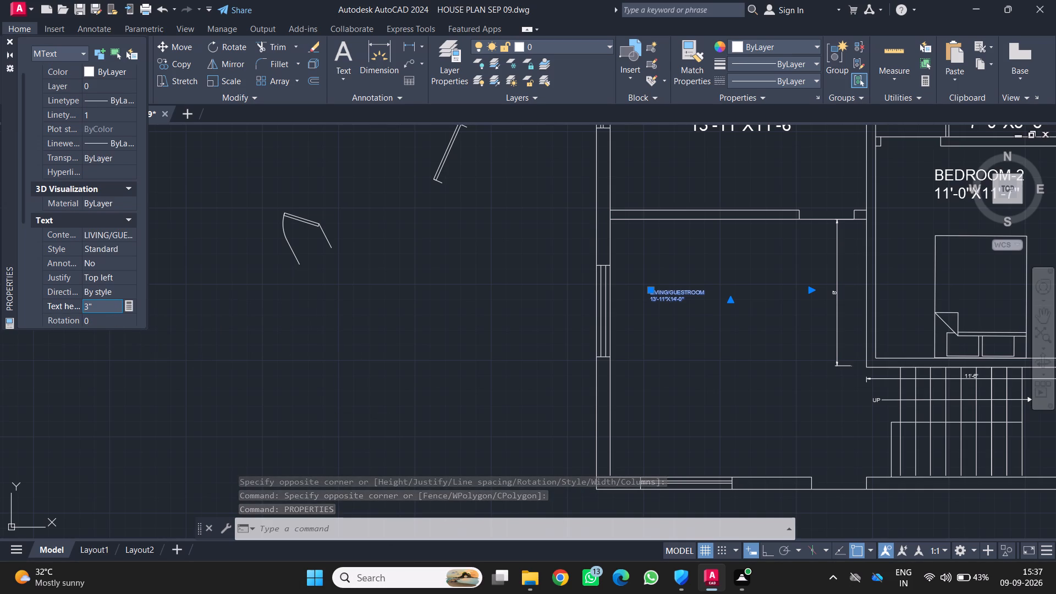
key(BackSpace)
key(BackSpace)
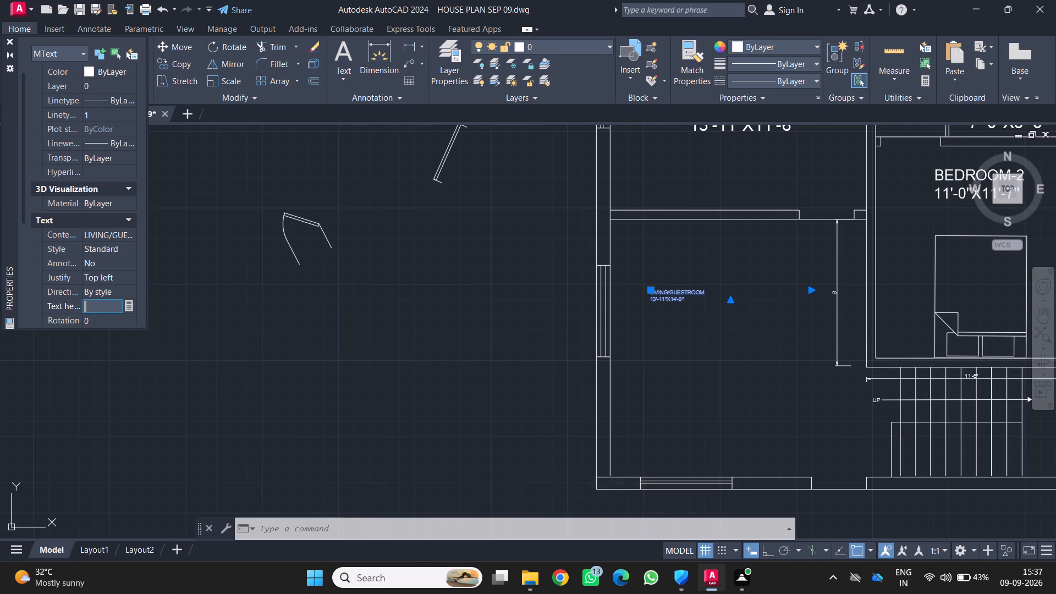
key(8)
key(shift+quotedbl)
click(353, 364)
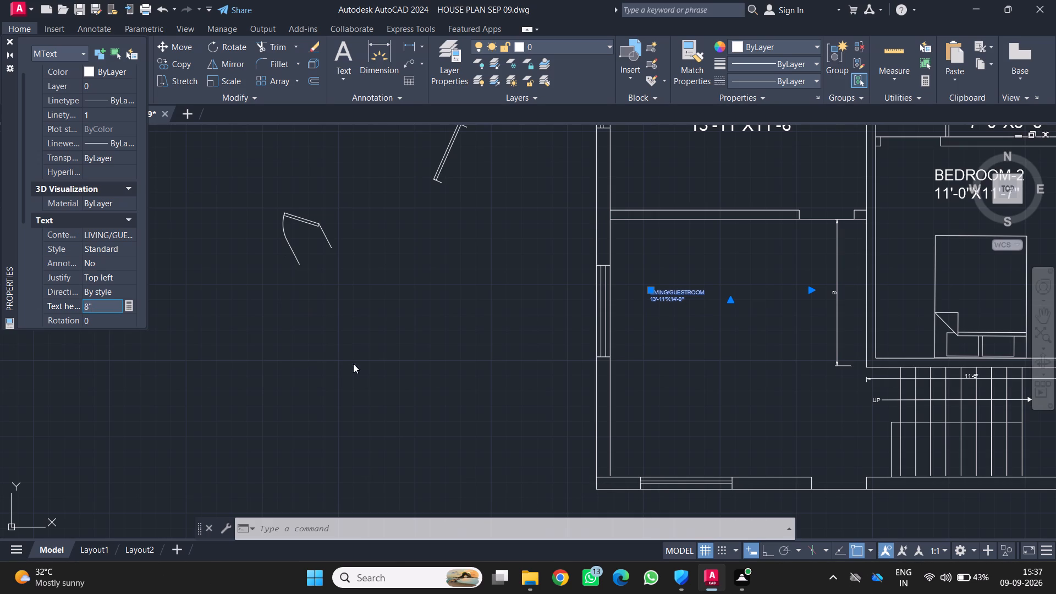
click(8, 33)
click(9, 38)
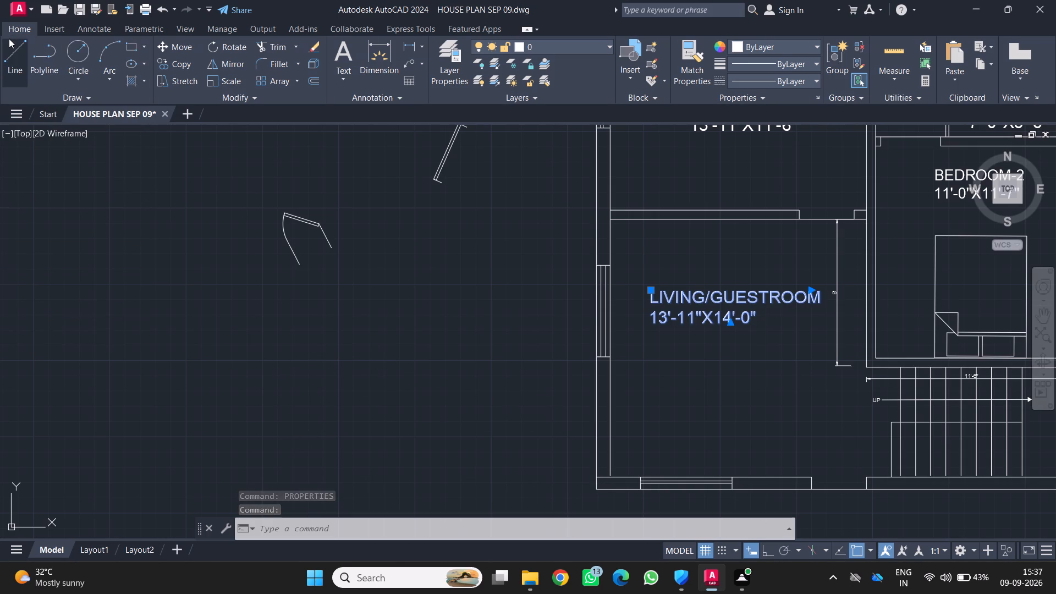
key(Escape)
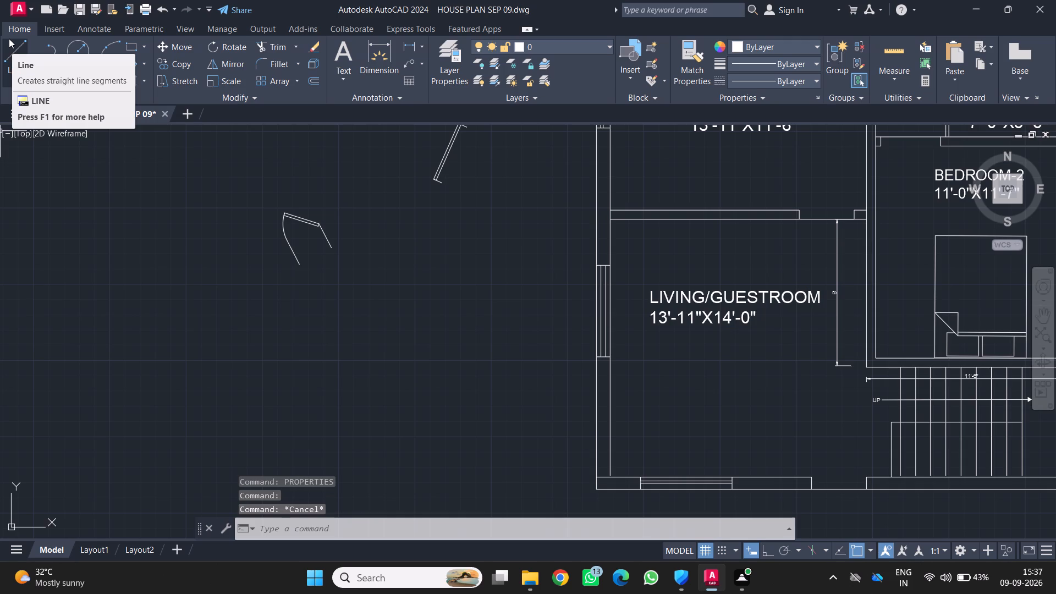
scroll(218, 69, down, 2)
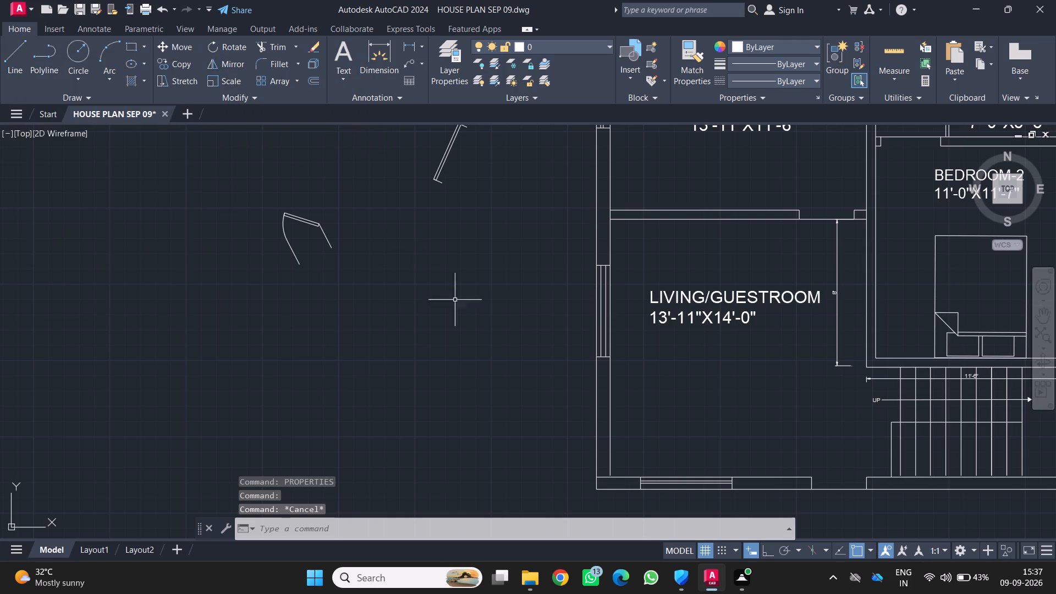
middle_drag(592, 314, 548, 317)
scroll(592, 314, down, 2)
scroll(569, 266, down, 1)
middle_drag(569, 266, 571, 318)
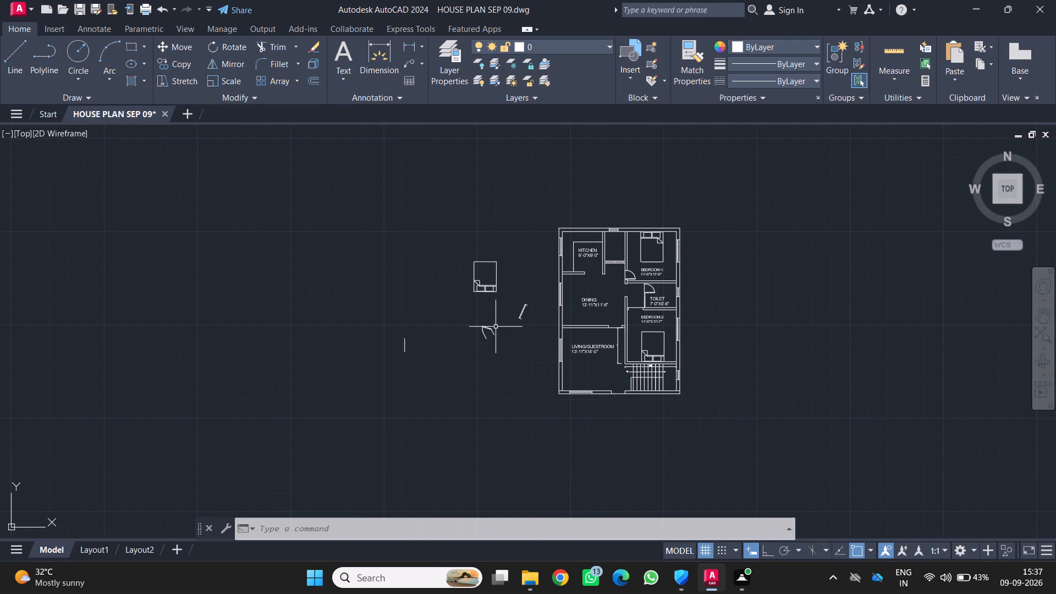
Examine the floor plan's room labels and layout, from LIVING/GUESTROOM up to the kitchen area.
scroll(571, 325, up, 1)
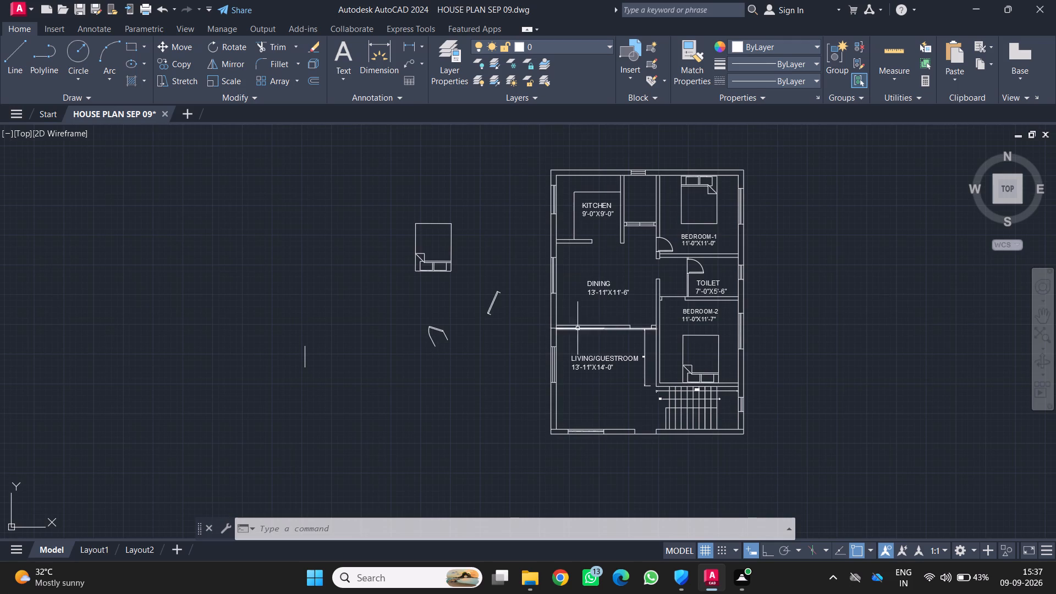
scroll(592, 314, up, 1)
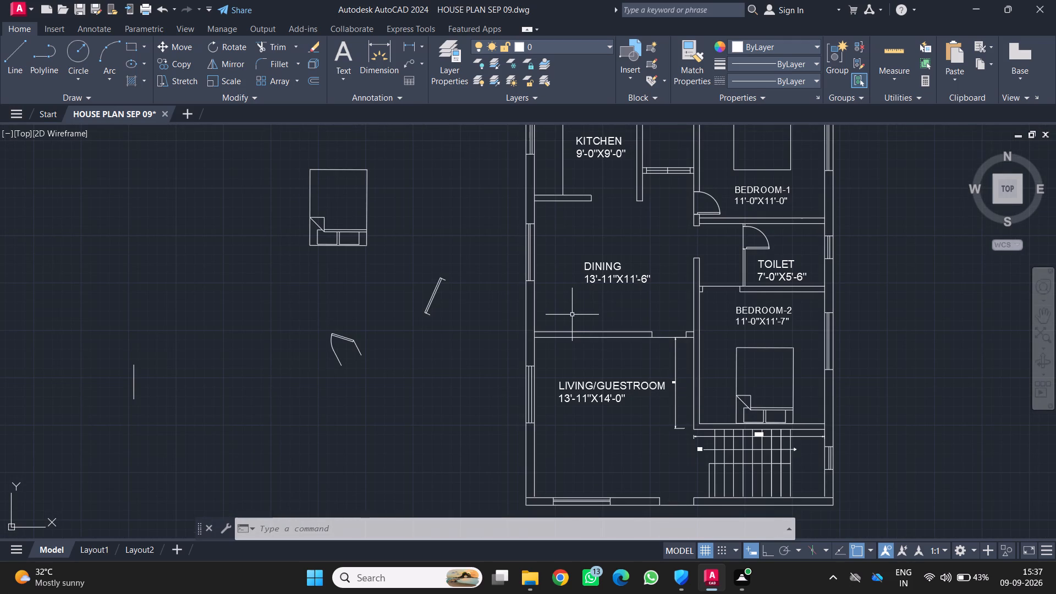
middle_drag(600, 270, 606, 294)
scroll(600, 271, down, 2)
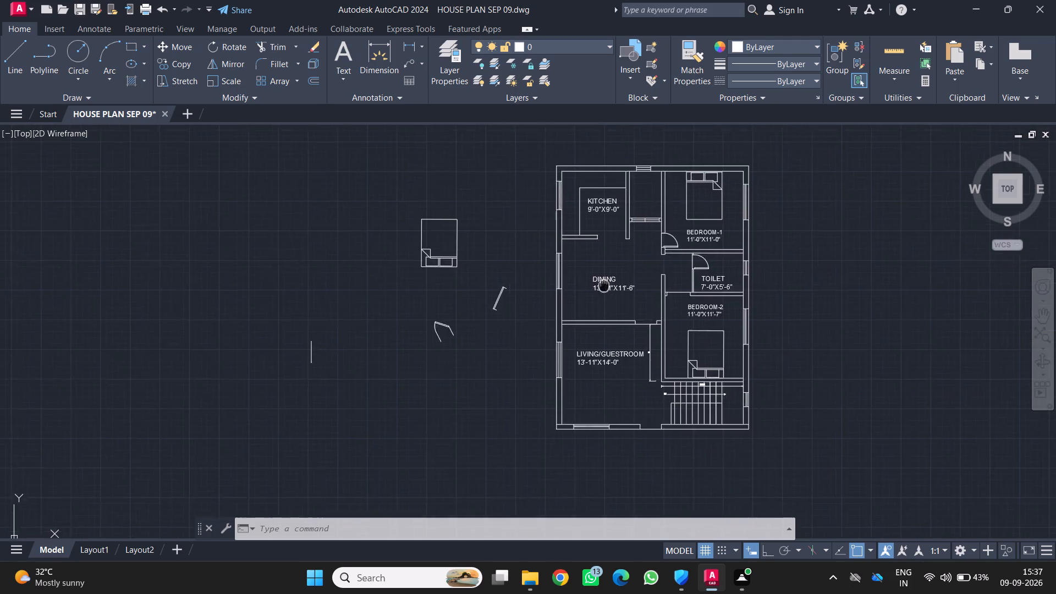
middle_drag(606, 294, 607, 294)
scroll(609, 252, up, 2)
scroll(597, 207, up, 1)
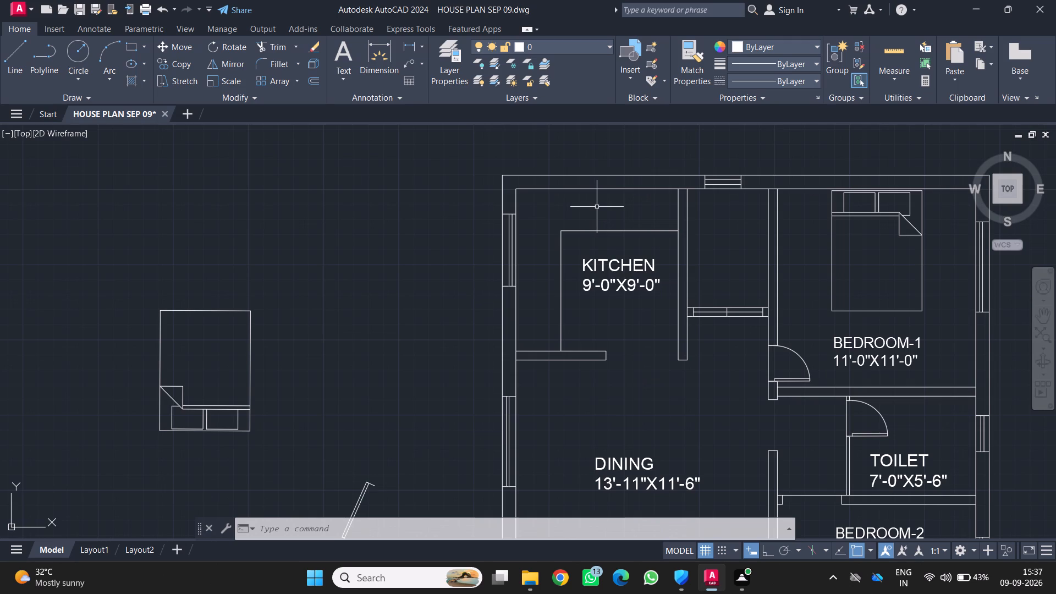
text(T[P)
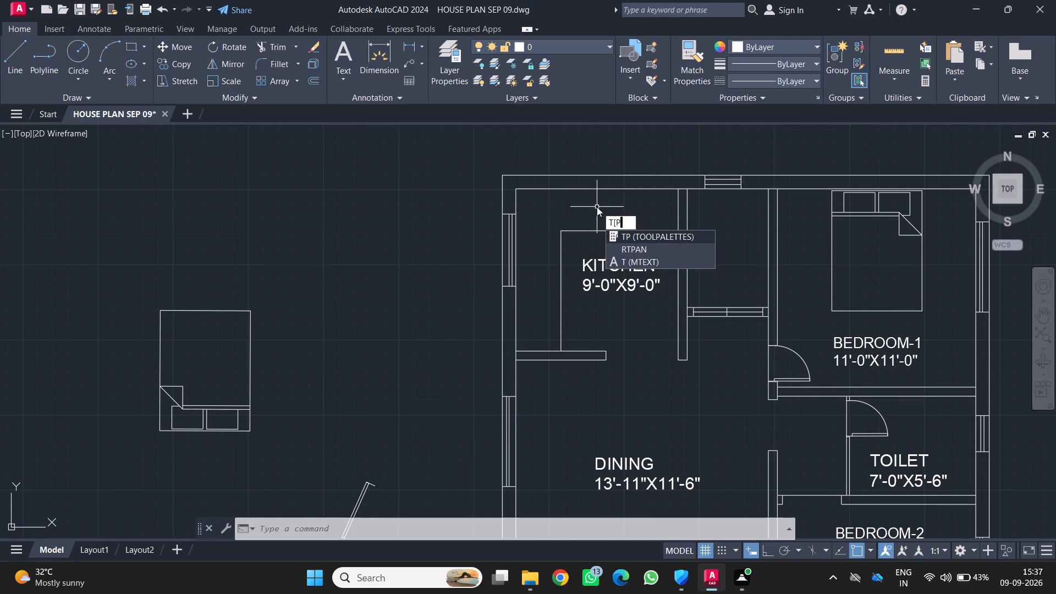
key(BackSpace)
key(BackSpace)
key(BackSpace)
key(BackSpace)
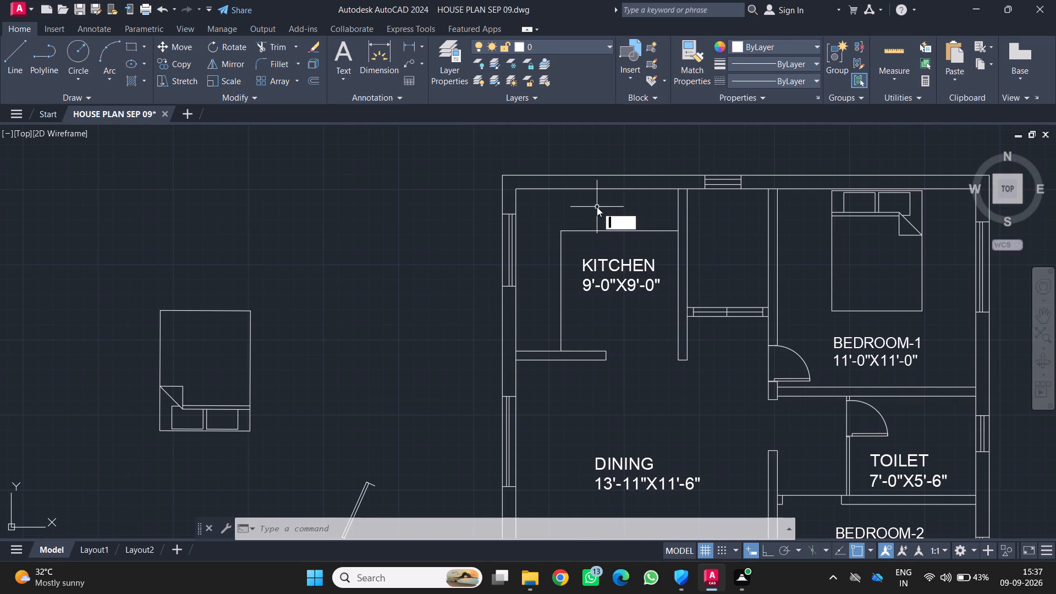
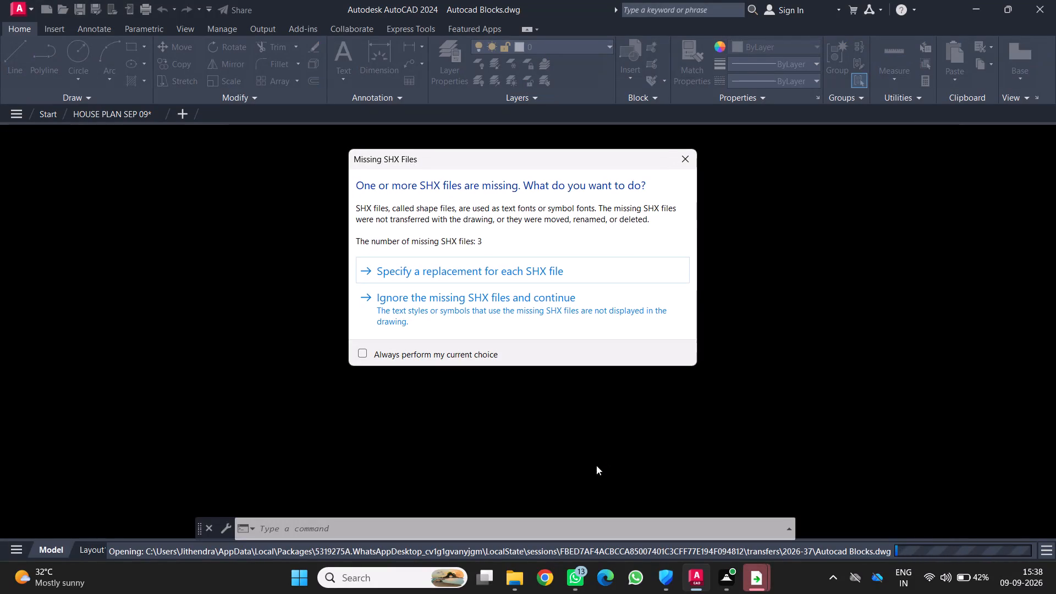
Choose to specify replacements for the missing SHX files, dismissing the font selection prompts so Autocad Blocks.dwg continues opening.
click(522, 267)
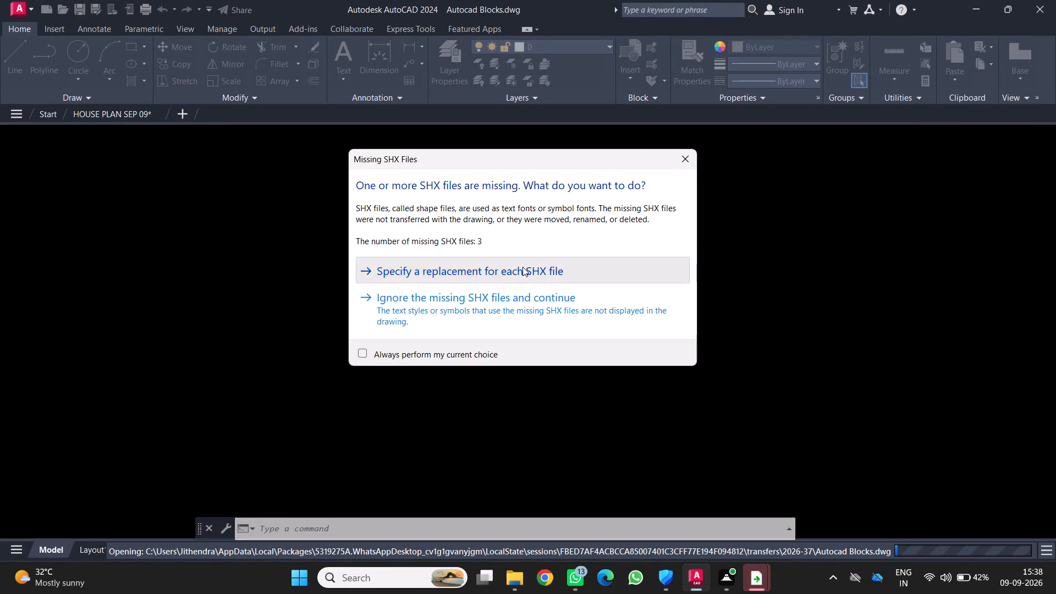
click(658, 206)
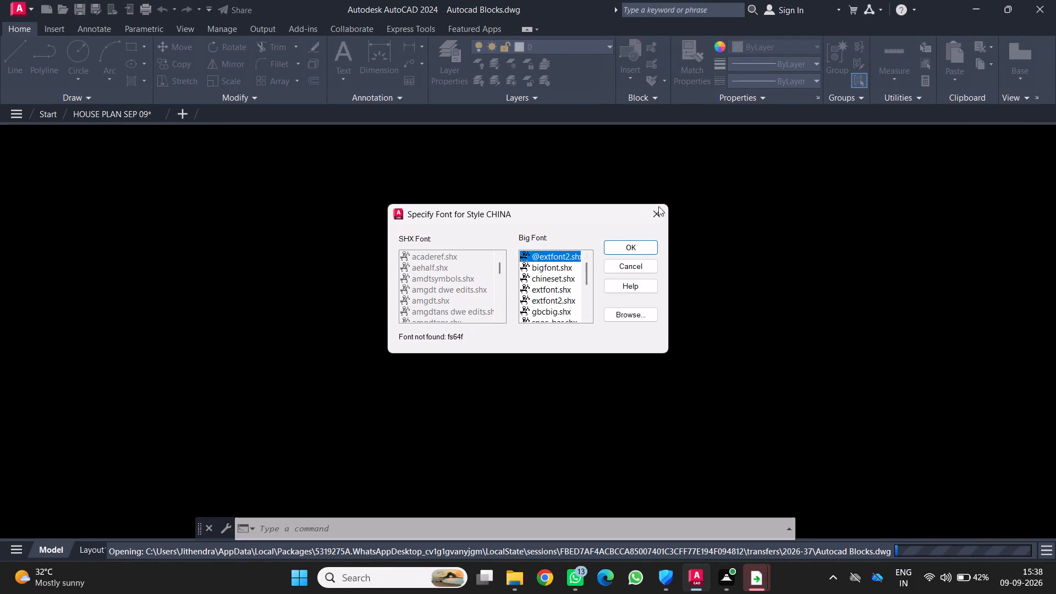
click(653, 213)
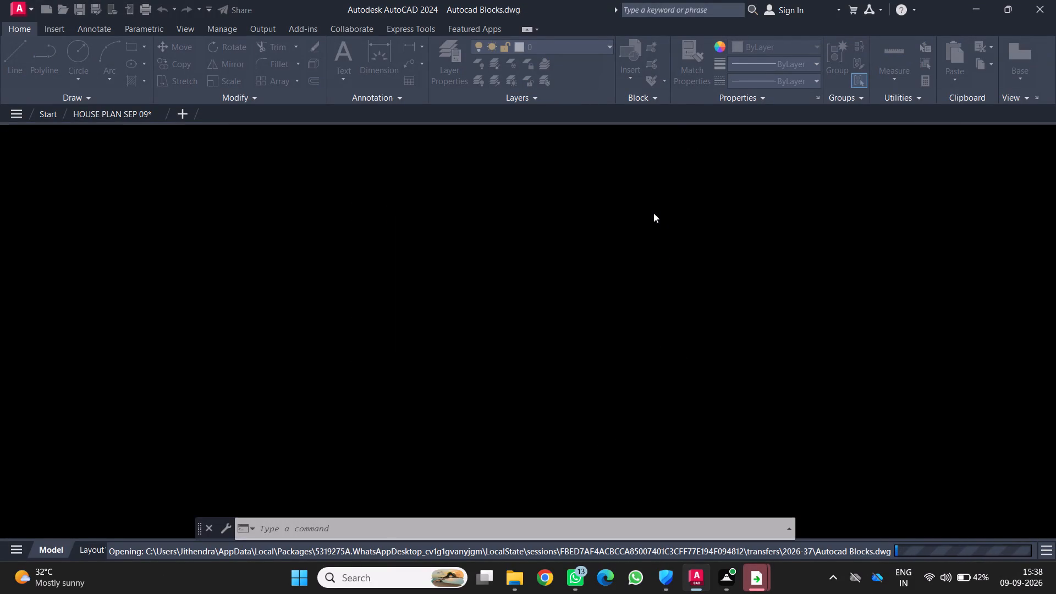
click(632, 267)
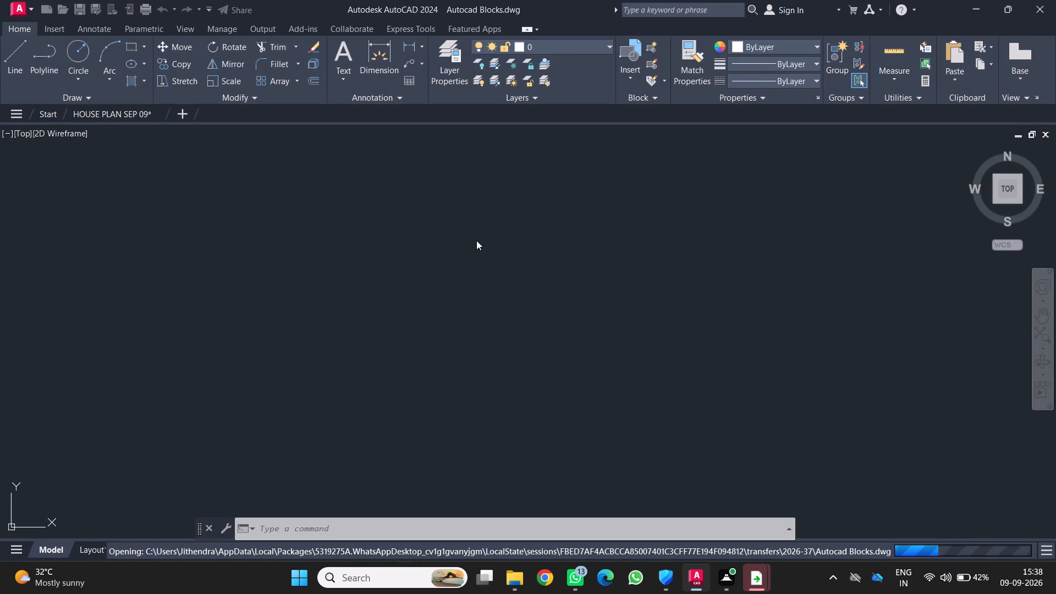
Try to switch to the HOUSE PLAN SEP 09 drawing.
click(97, 112)
click(105, 114)
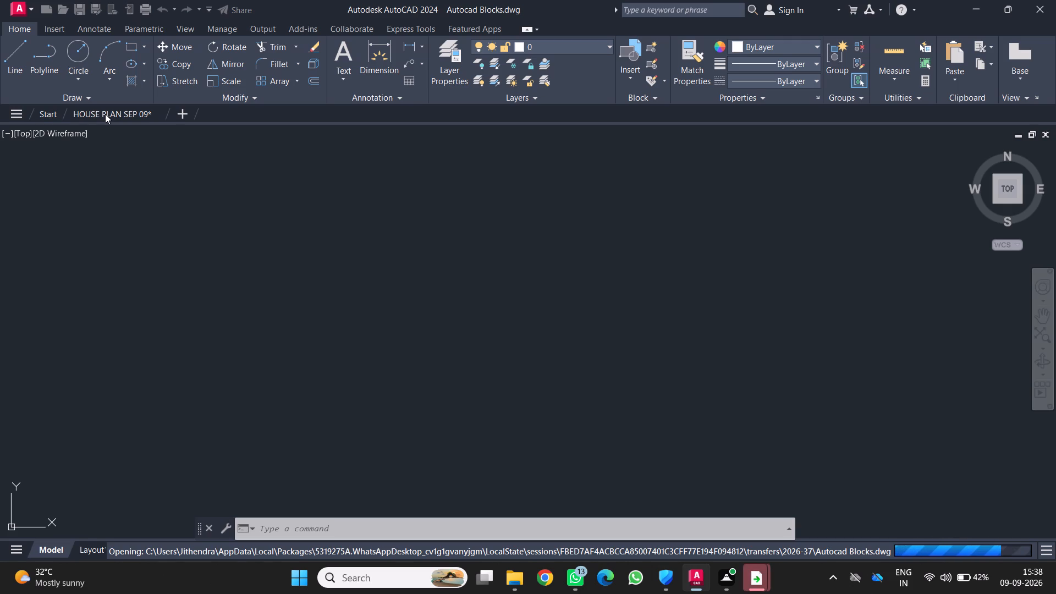
click(695, 569)
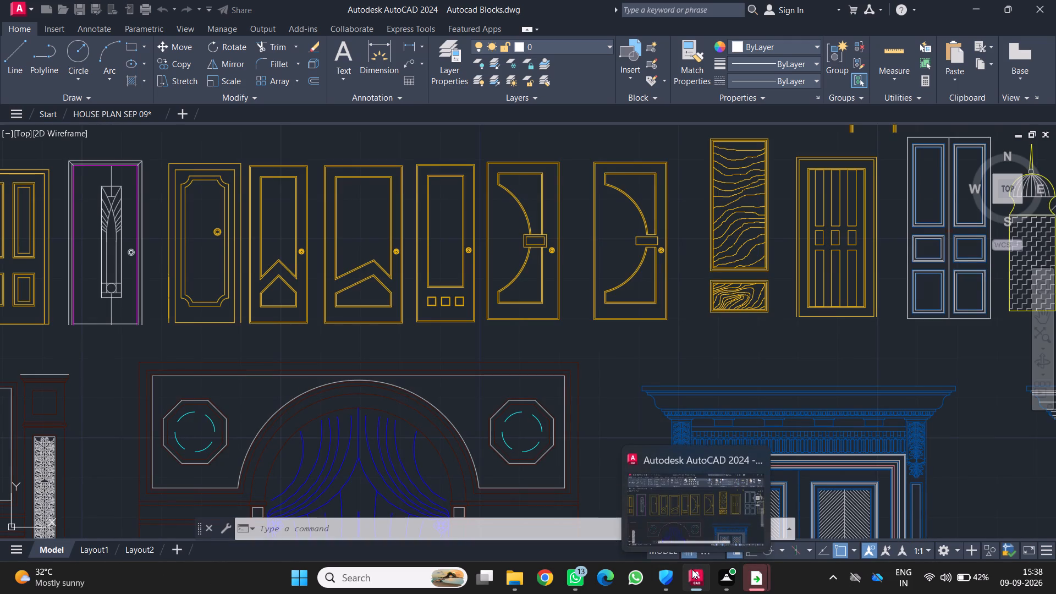
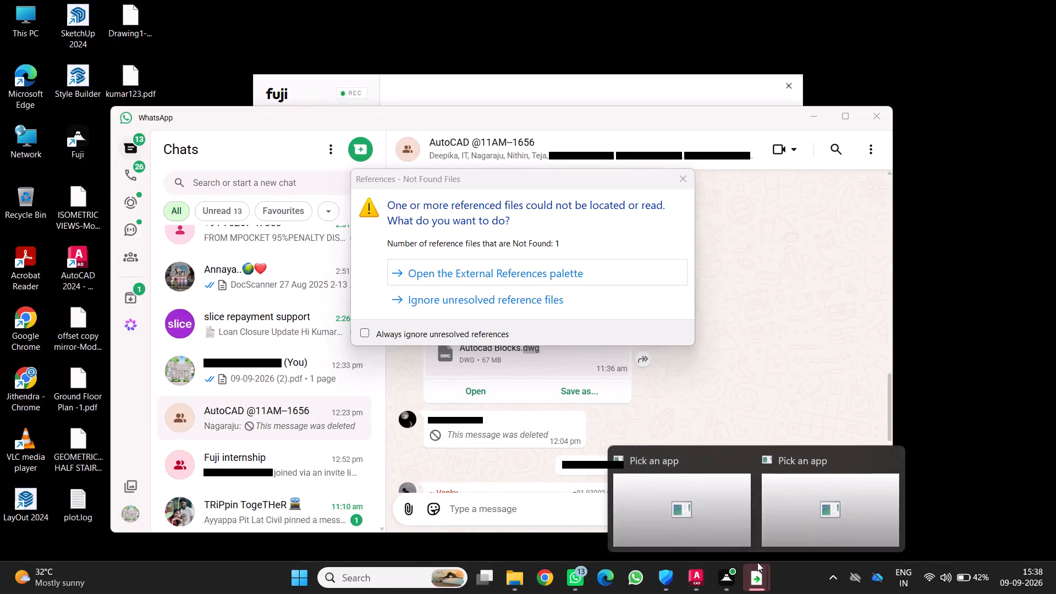
Open the .dwg file with AutoCAD Application just once in the pending app selection prompt.
click(719, 496)
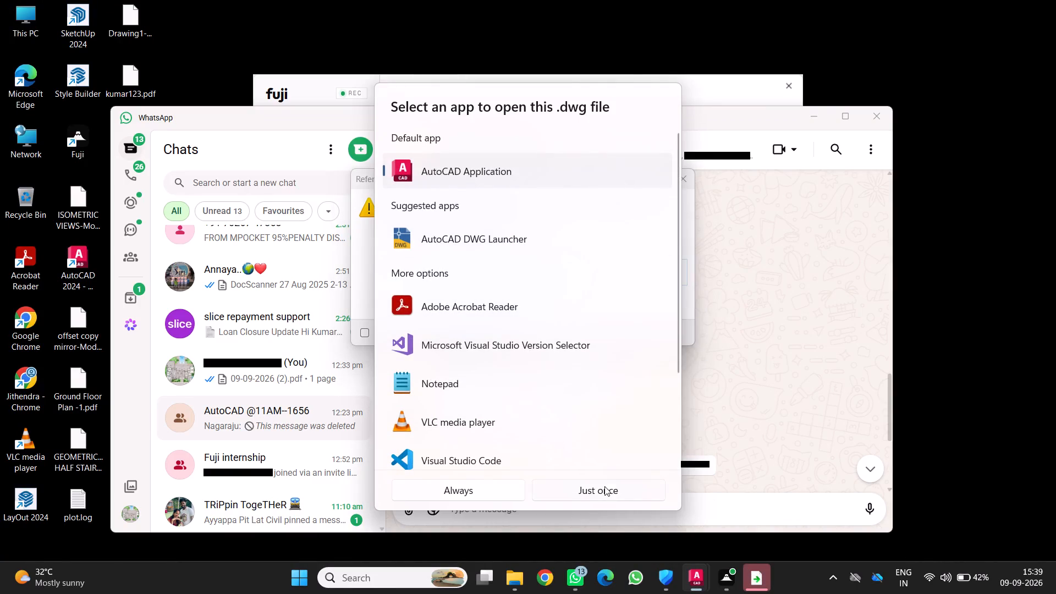
click(604, 486)
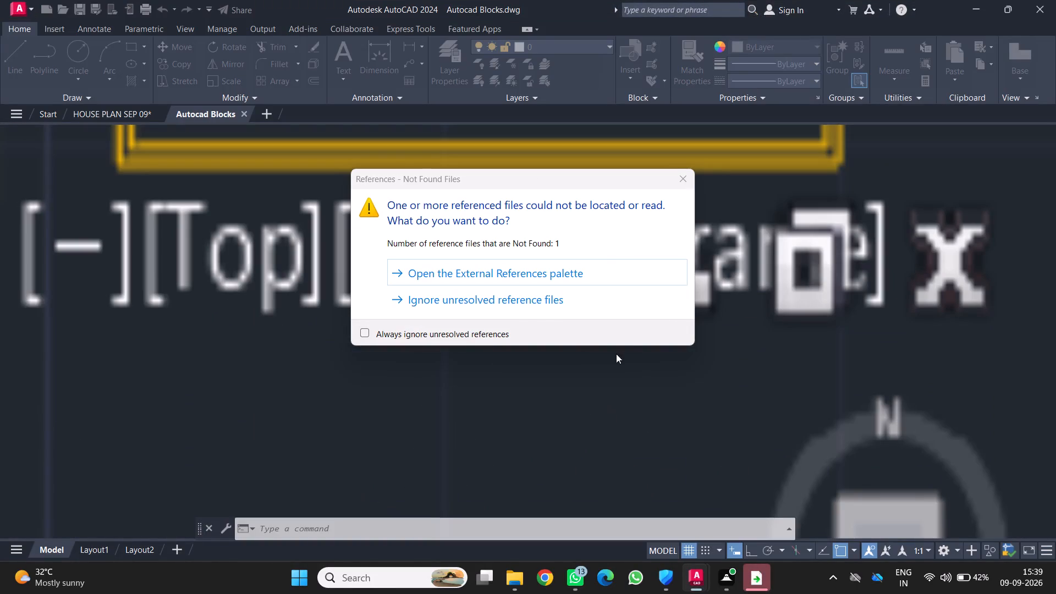
Choose to open the External References palette for the unresolved reference file, and close the palette once the block library loads.
click(630, 267)
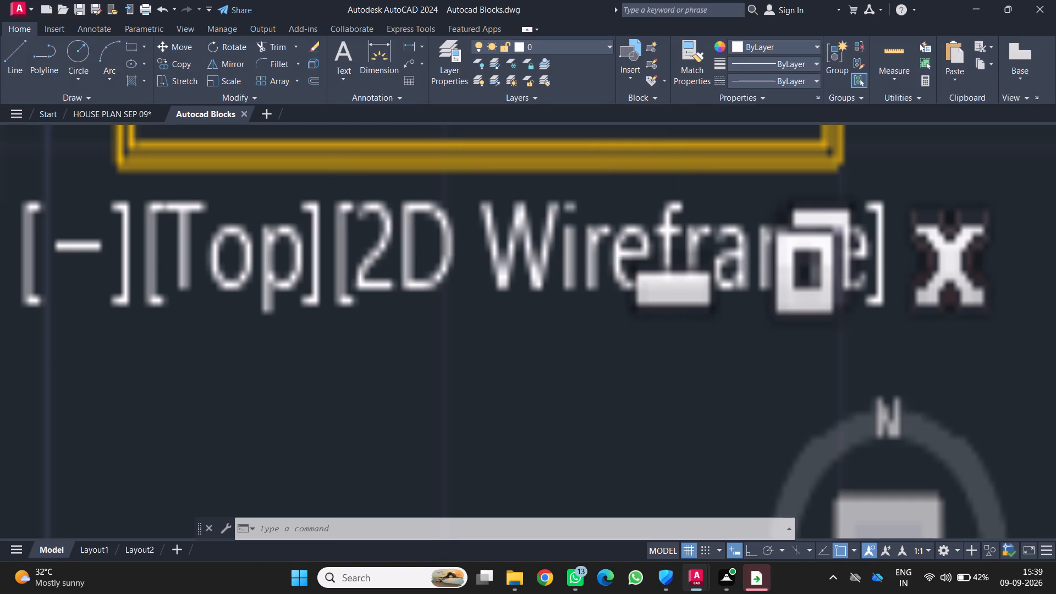
scroll(610, 332, down, 3)
scroll(354, 452, up, 1)
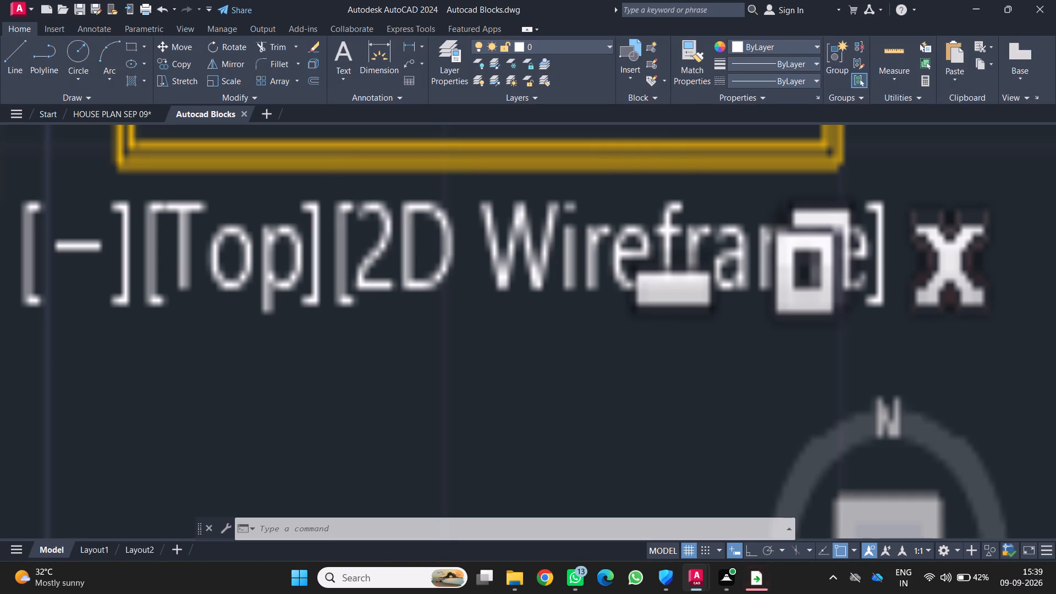
scroll(767, 208, down, 3)
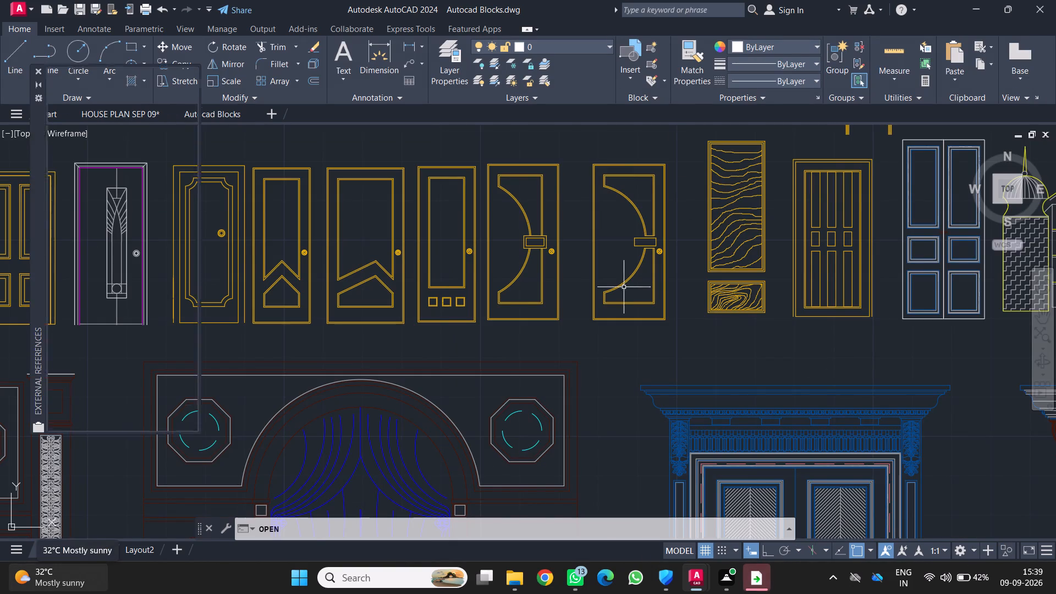
scroll(730, 264, down, 2)
scroll(396, 348, up, 1)
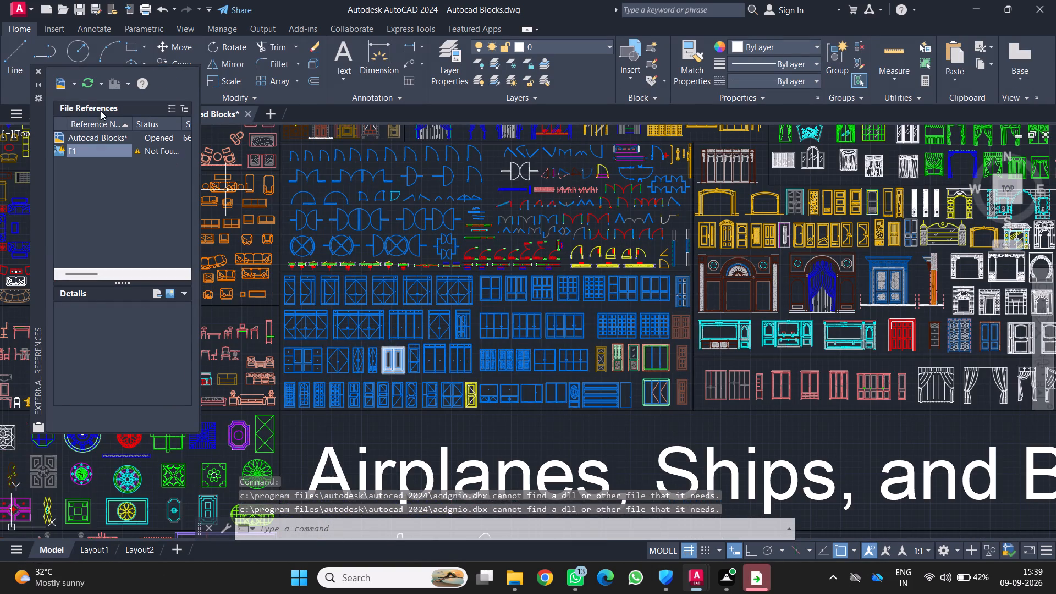
click(37, 73)
Look through the Doors, Windows, & Curtains section and the neighbouring furniture and street-light blocks in the library.
scroll(312, 245, up, 2)
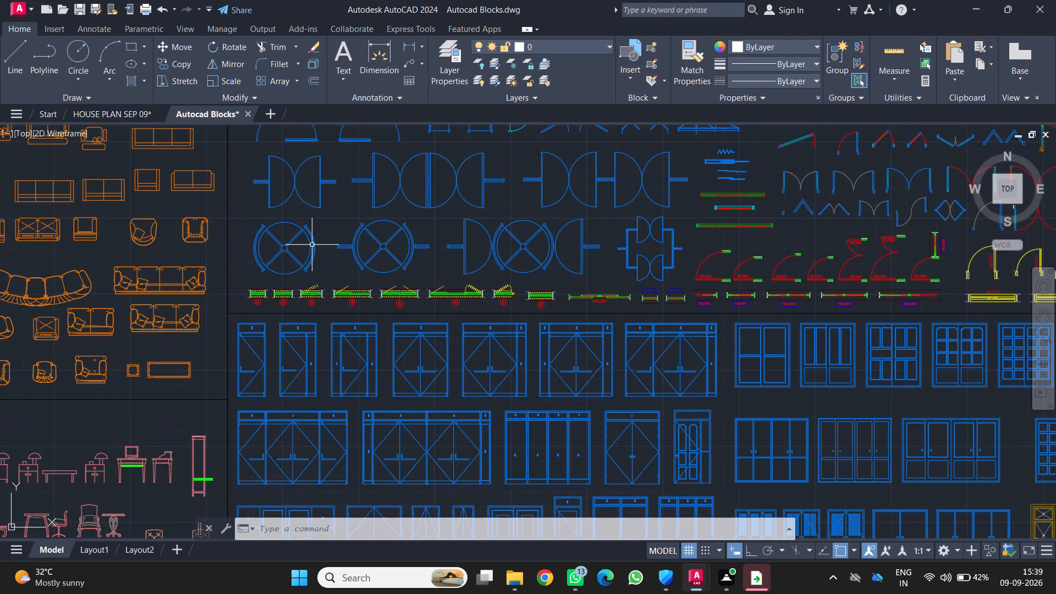
middle_drag(313, 245, 472, 278)
scroll(329, 256, down, 2)
scroll(268, 278, up, 2)
scroll(261, 272, down, 1)
middle_drag(261, 272, 676, 320)
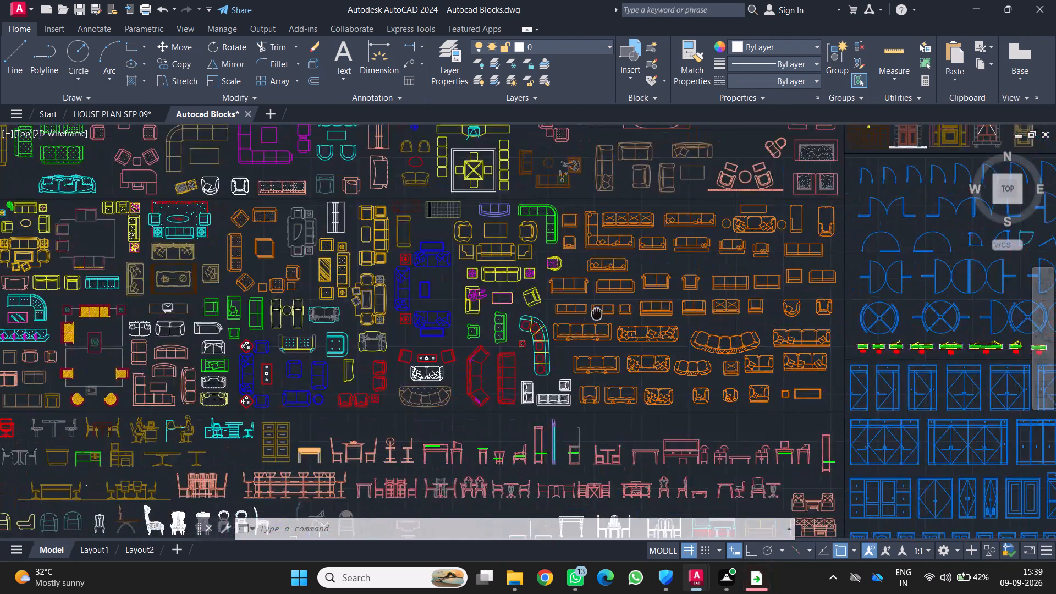
middle_drag(676, 320, 887, 317)
scroll(554, 279, up, 1)
scroll(529, 274, down, 6)
scroll(765, 228, up, 1)
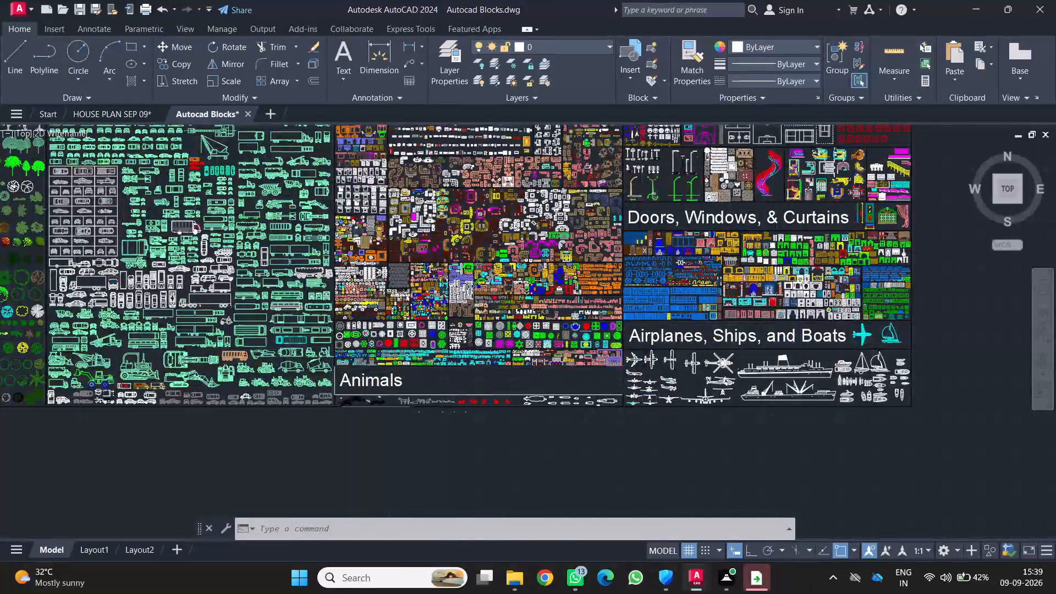
scroll(765, 228, up, 3)
scroll(692, 262, up, 1)
middle_drag(692, 262, 1055, 287)
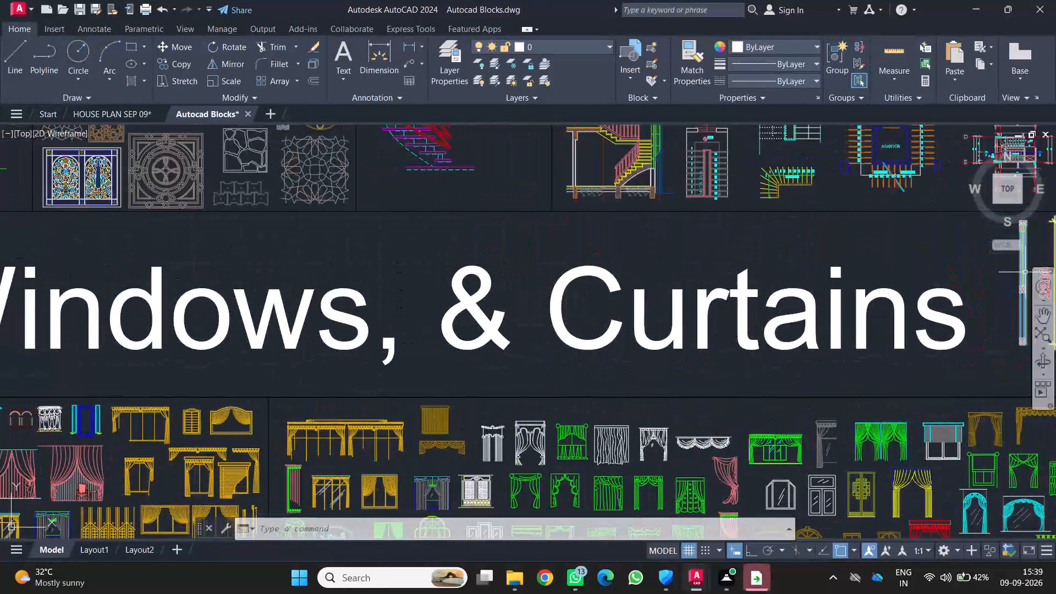
scroll(717, 222, down, 2)
middle_drag(646, 226, 1055, 328)
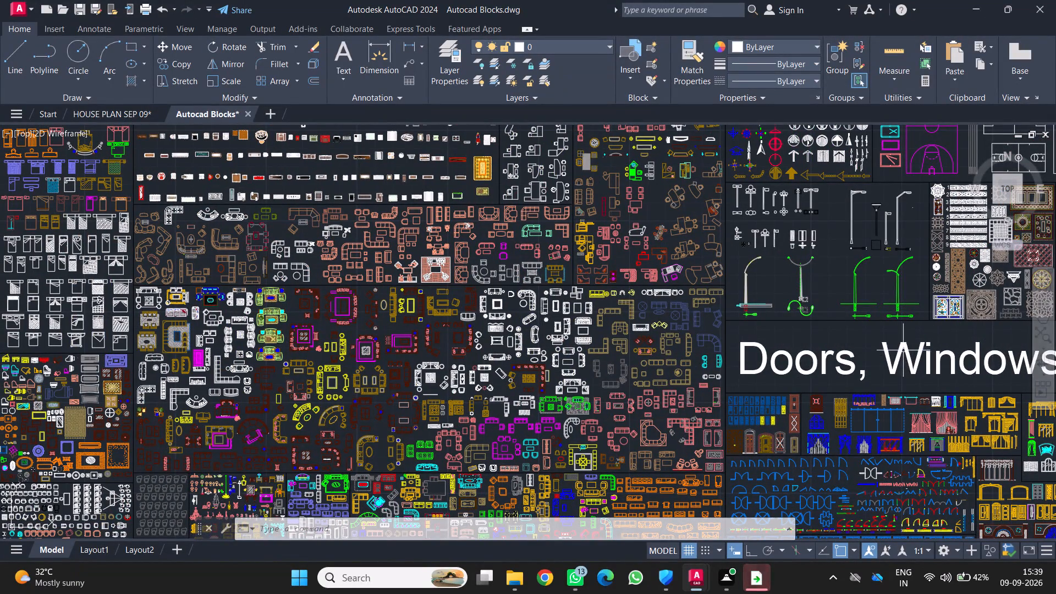
middle_drag(902, 351, 566, 432)
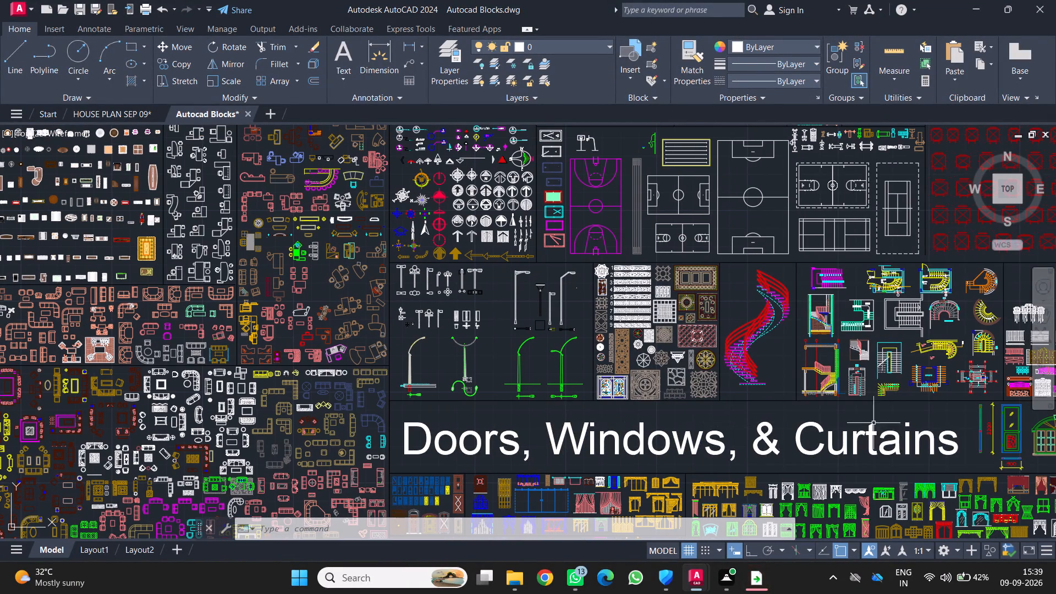
scroll(465, 394, up, 1)
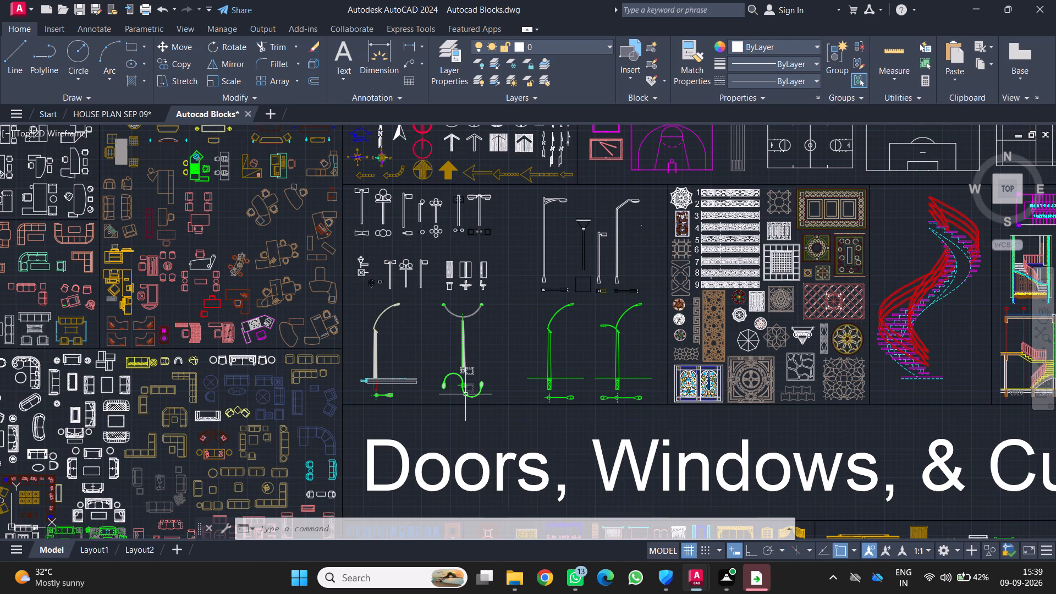
middle_drag(472, 389, 742, 458)
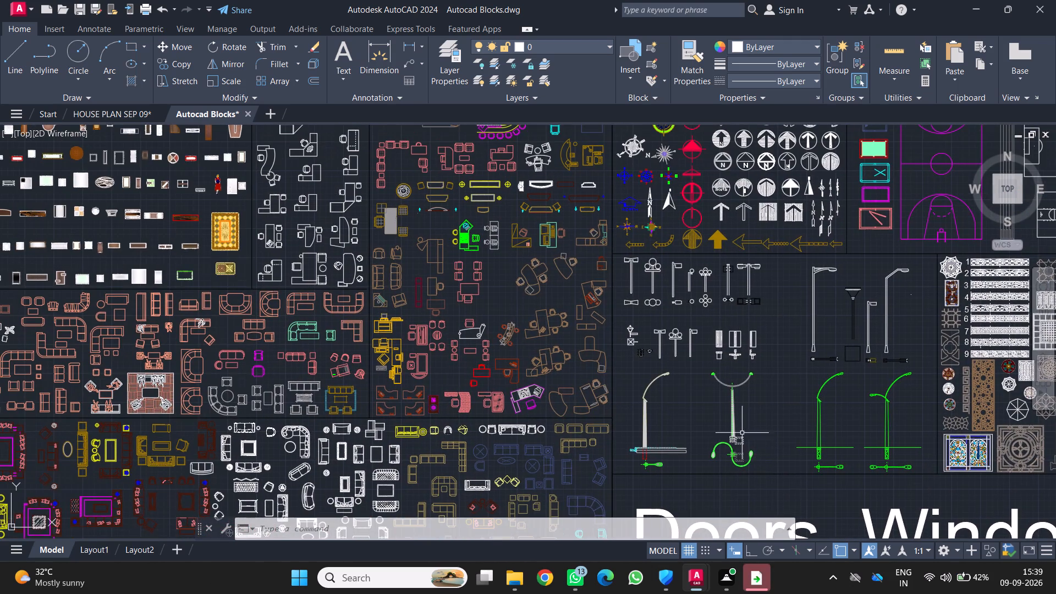
scroll(733, 314, down, 1)
middle_click(734, 394)
scroll(734, 394, down, 2)
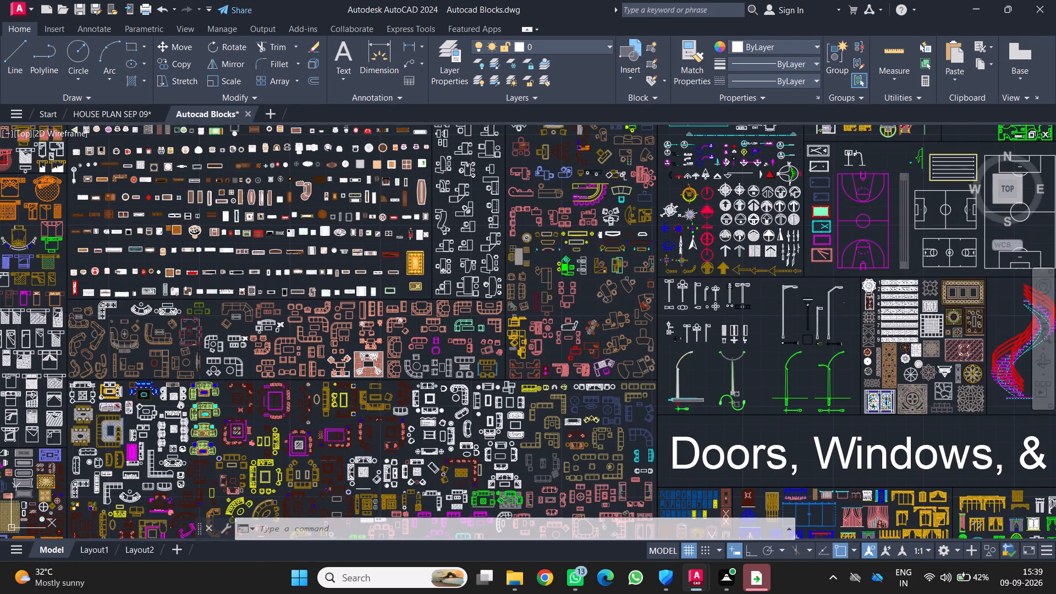
Look through the Transportations, Trees and Plants, and People sections of the block library.
middle_drag(696, 427, 817, 235)
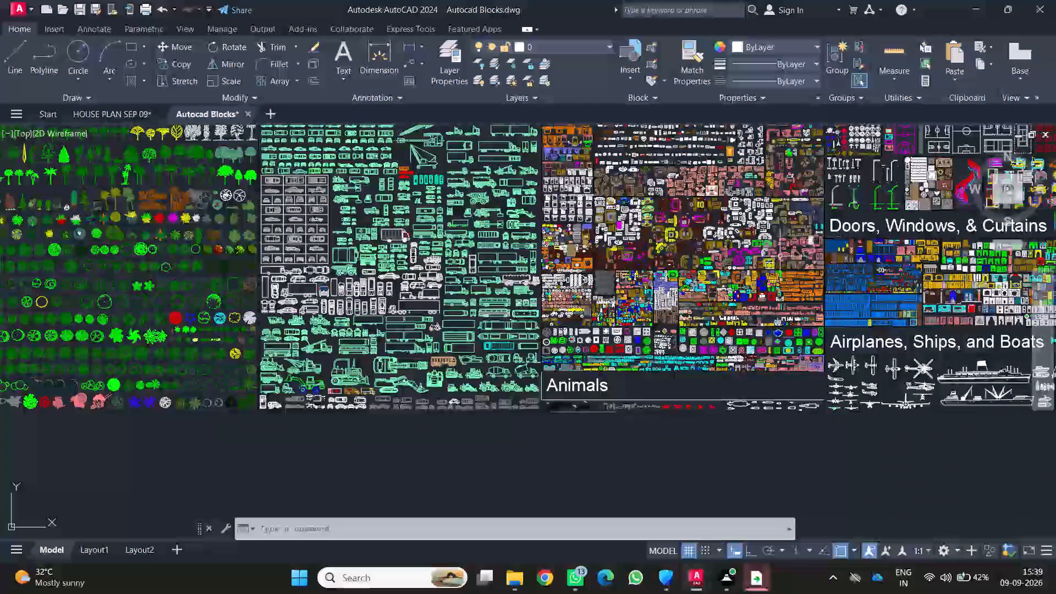
scroll(510, 366, up, 1)
scroll(469, 343, up, 1)
middle_drag(469, 343, 471, 343)
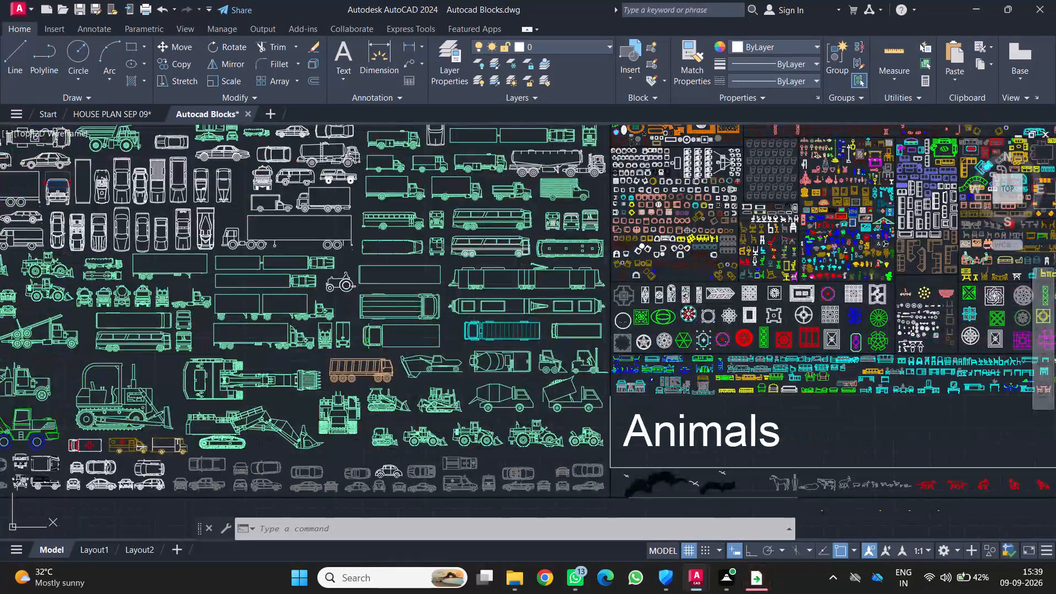
middle_drag(471, 343, 979, 369)
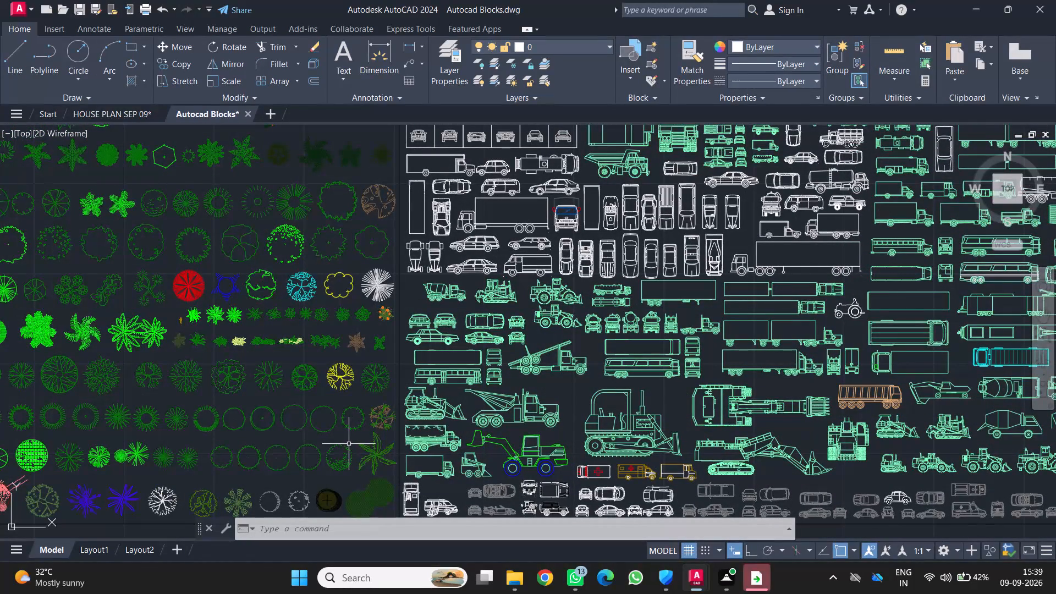
scroll(360, 406, down, 1)
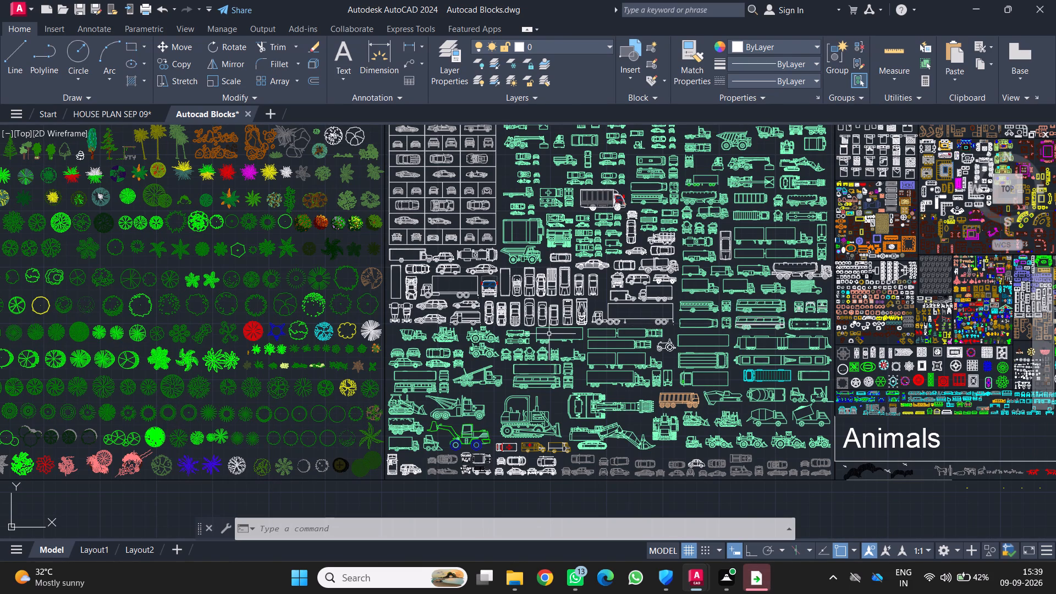
scroll(519, 334, down, 1)
middle_drag(290, 361, 417, 476)
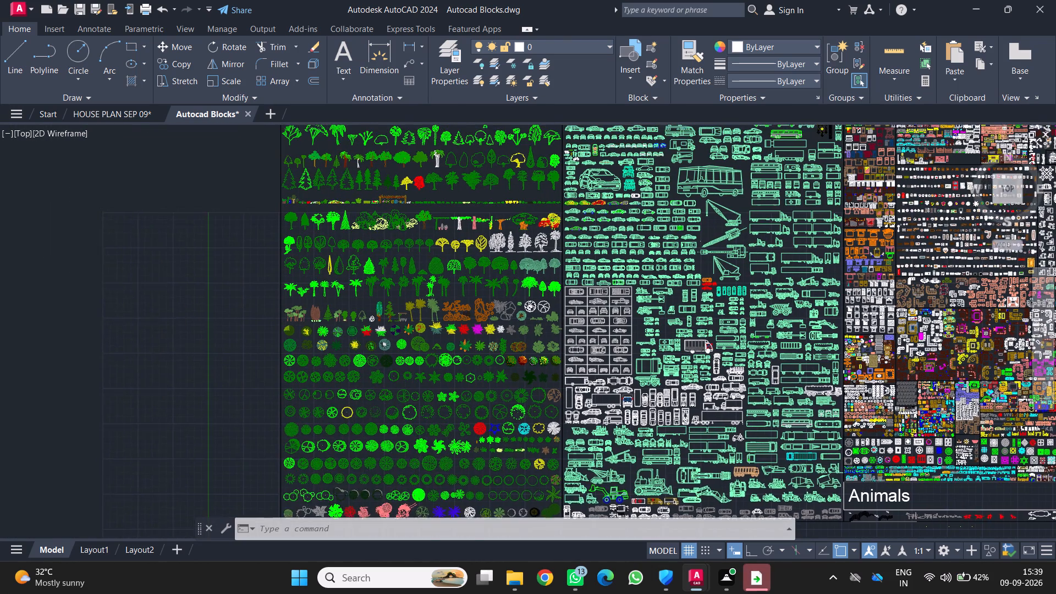
middle_drag(417, 476, 417, 505)
middle_drag(432, 358, 350, 469)
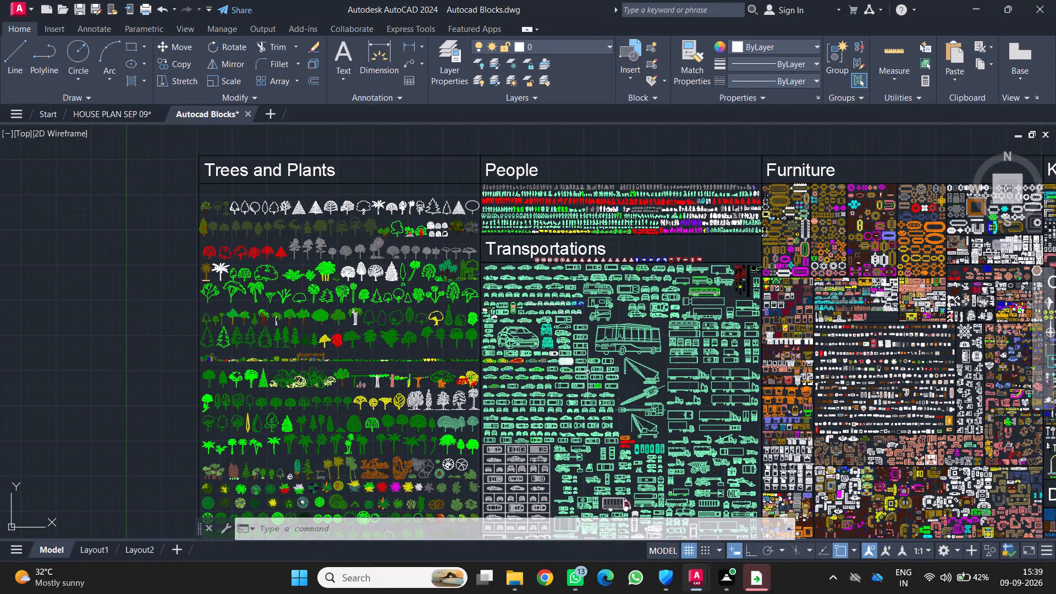
middle_drag(590, 376, 578, 237)
scroll(573, 303, up, 1)
middle_drag(563, 335, 550, 226)
scroll(557, 265, down, 1)
middle_drag(591, 384, 490, 164)
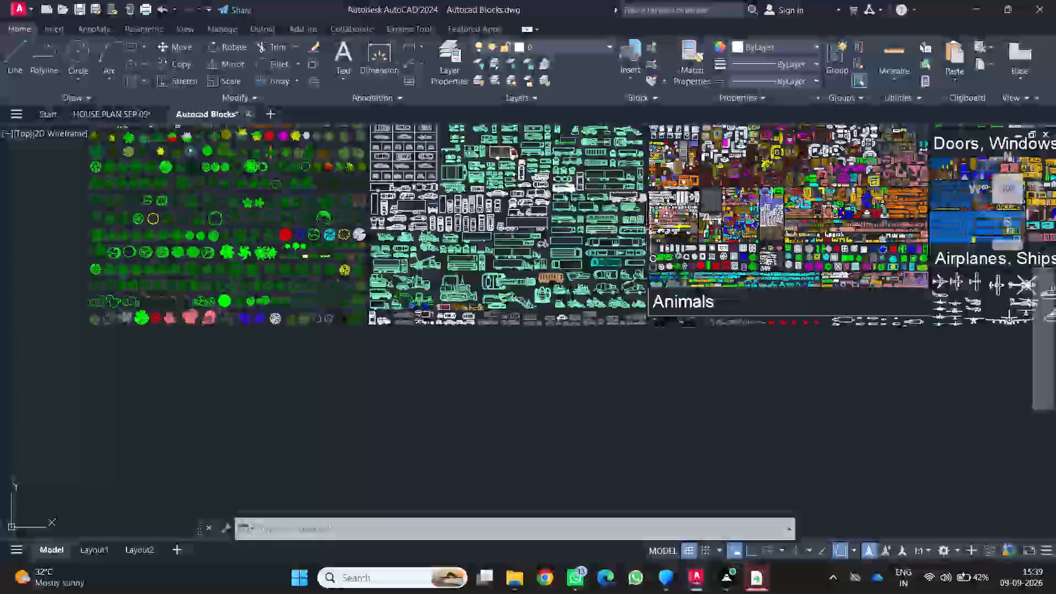
Examine the door and window blocks, and the north arrows, stairs and symbols in the Others section.
middle_drag(752, 245, 568, 284)
middle_drag(933, 224, 902, 262)
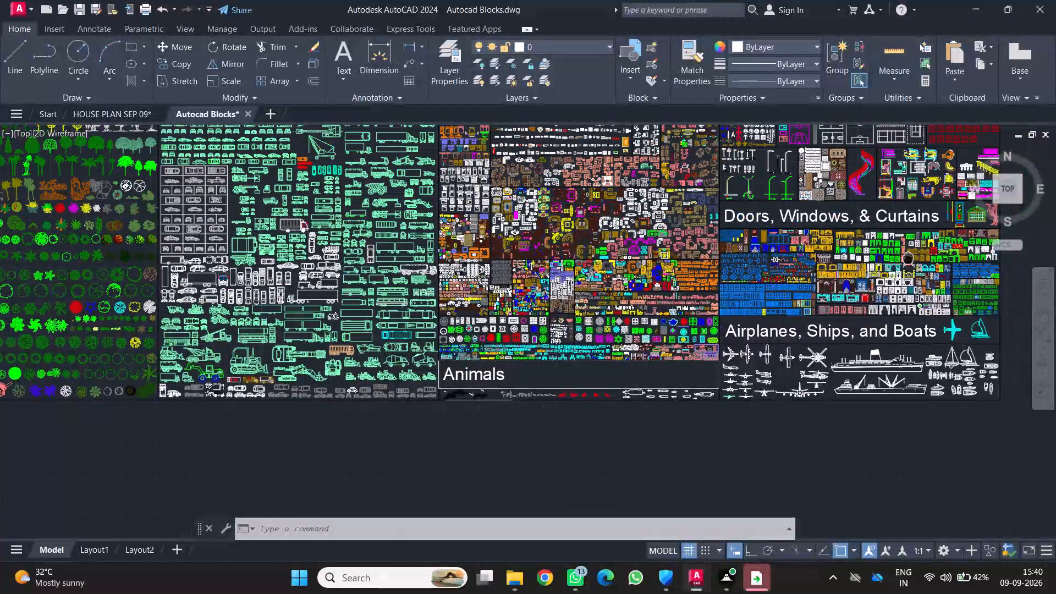
middle_drag(902, 262, 820, 319)
scroll(735, 334, up, 1)
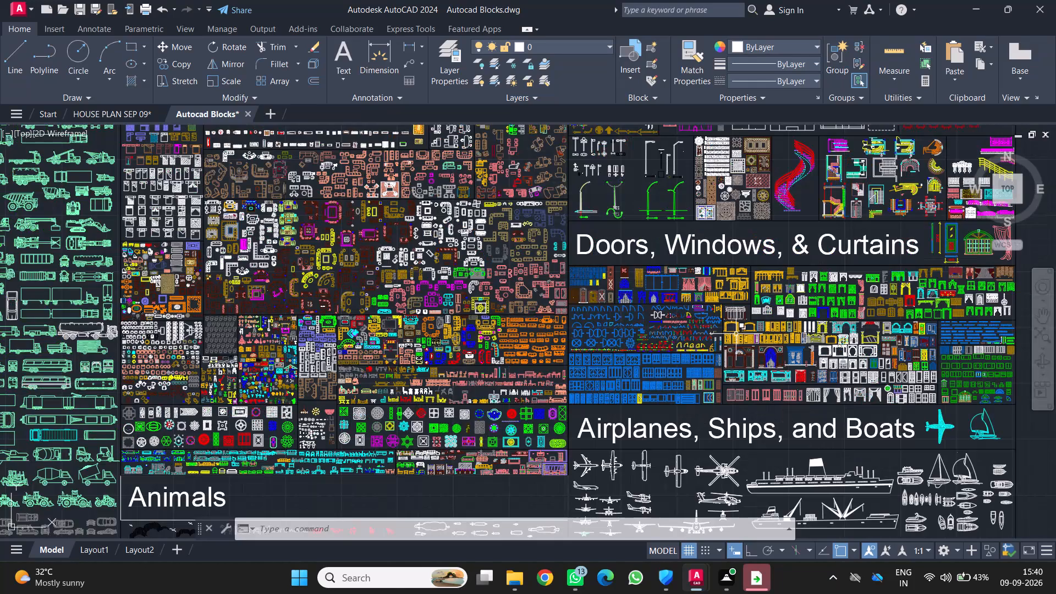
scroll(736, 334, up, 1)
scroll(703, 291, up, 1)
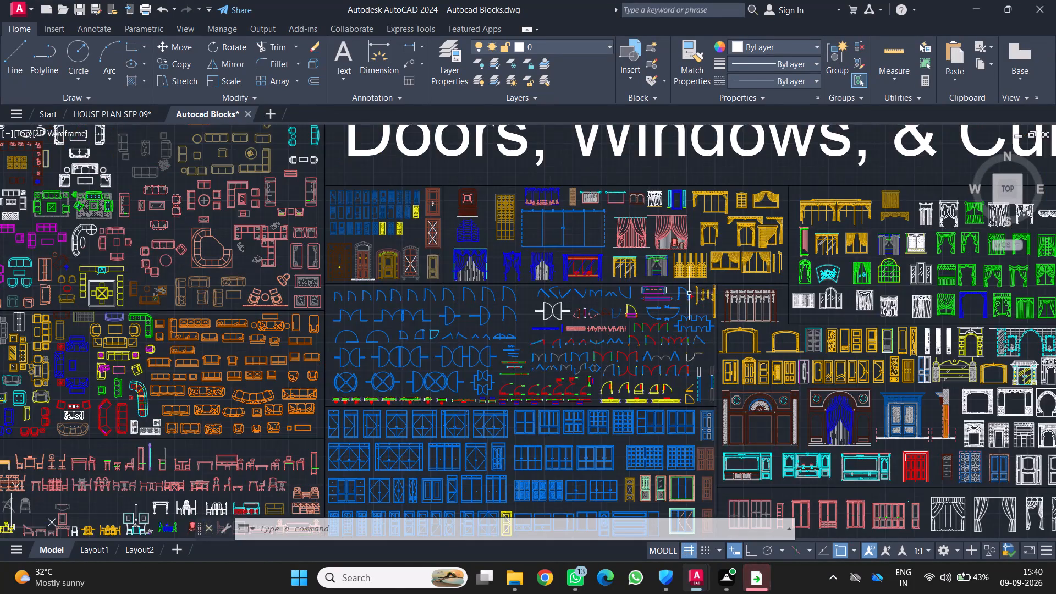
scroll(614, 307, up, 1)
scroll(585, 305, down, 1)
middle_drag(585, 305, 711, 334)
scroll(768, 290, down, 2)
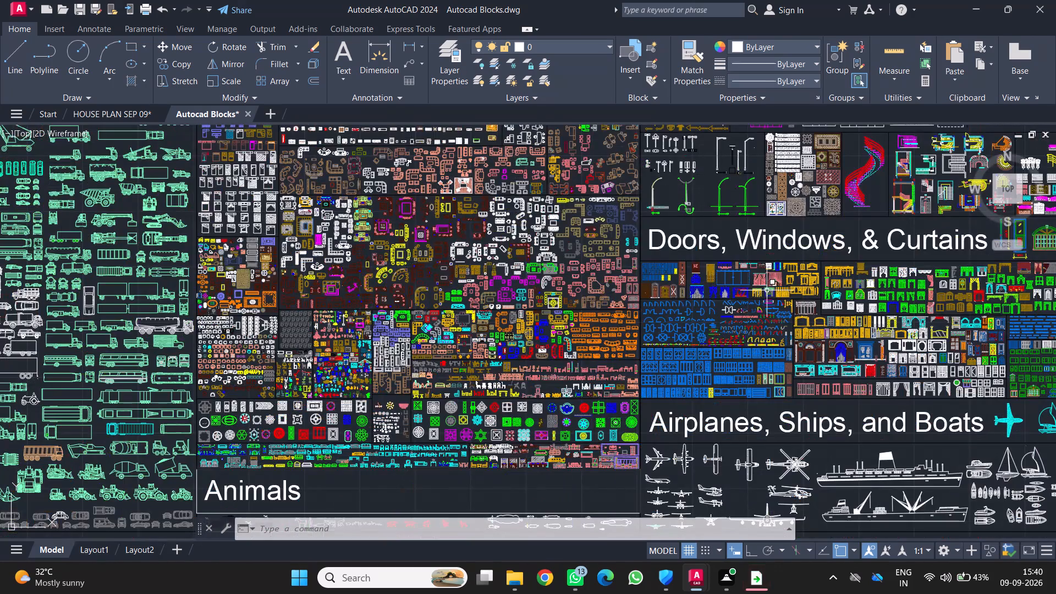
middle_drag(778, 256, 601, 402)
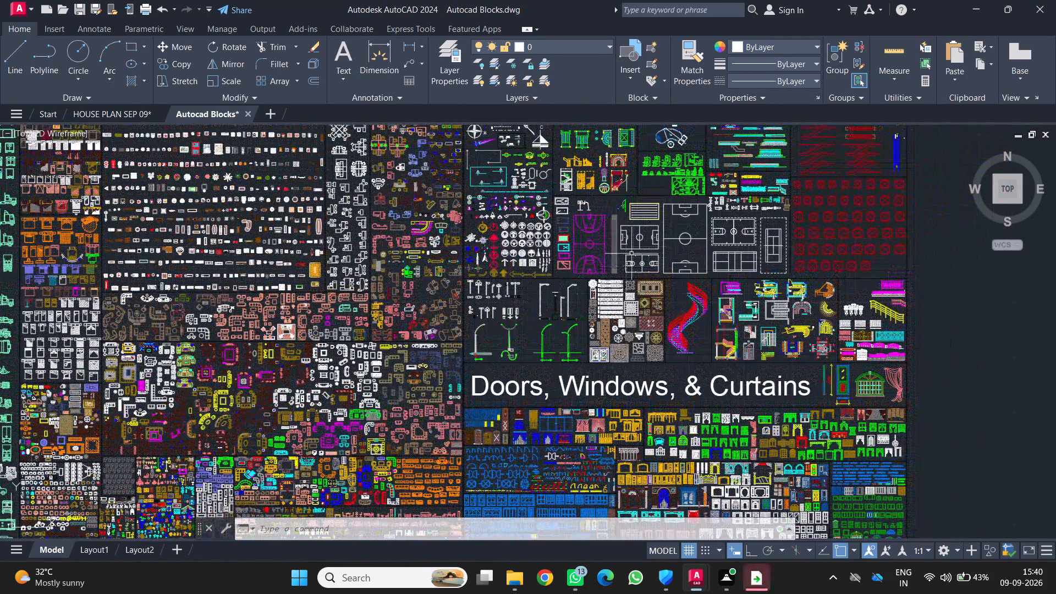
middle_drag(637, 258, 701, 420)
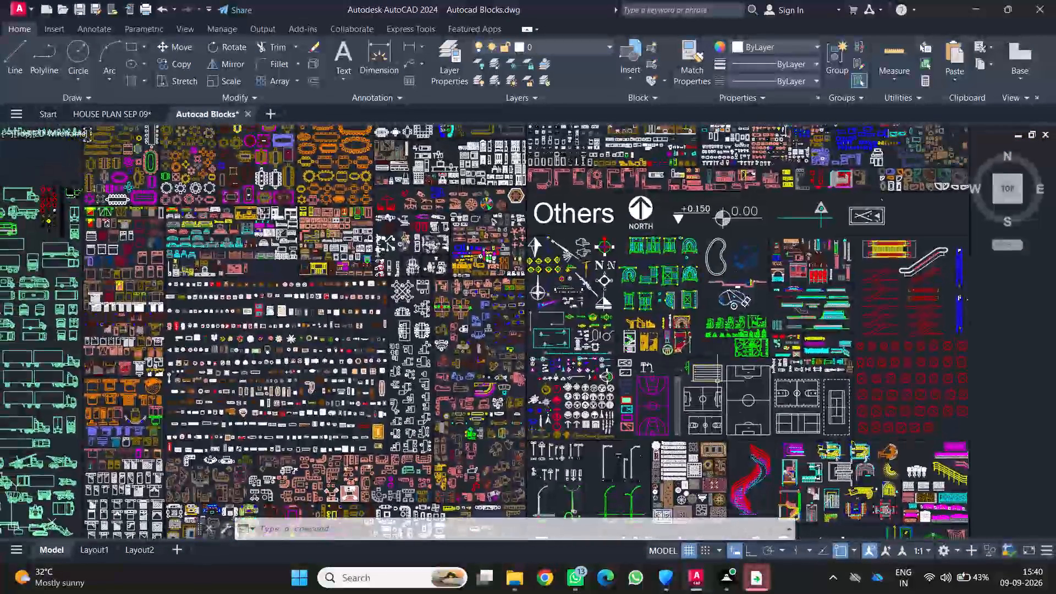
scroll(648, 307, up, 2)
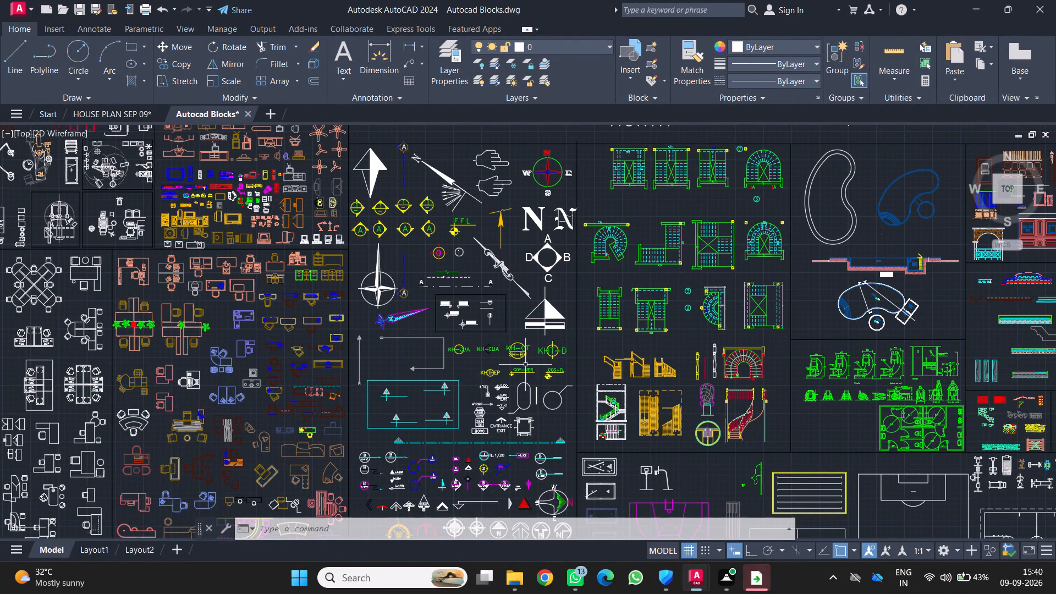
scroll(511, 359, down, 1)
scroll(745, 304, down, 2)
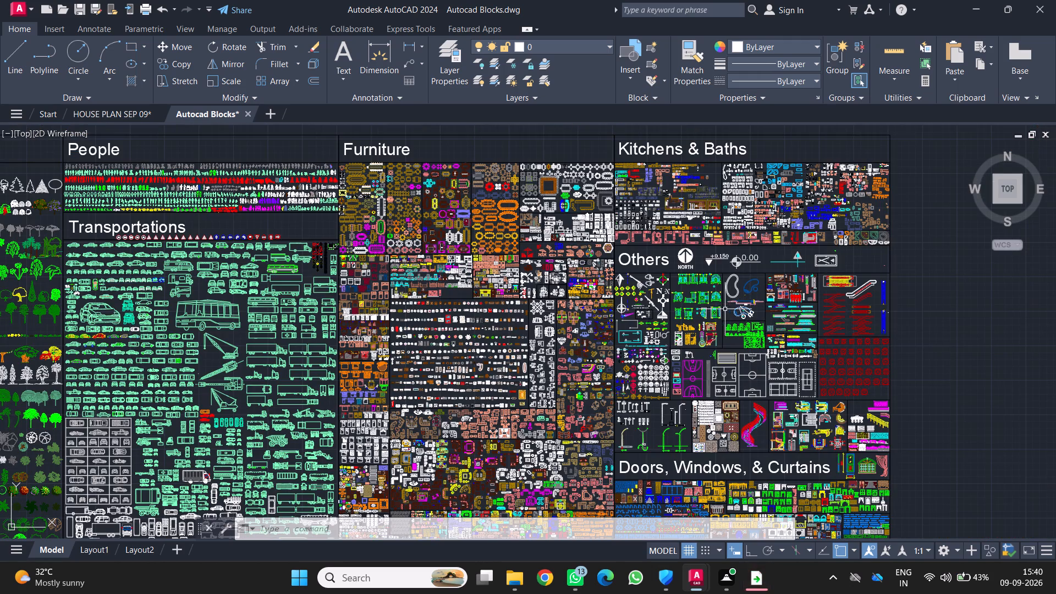
Look through the Kitchens & Baths section for sinks, appliances and cooktops suitable for the house plan's kitchen.
middle_drag(731, 119, 736, 183)
scroll(610, 233, up, 2)
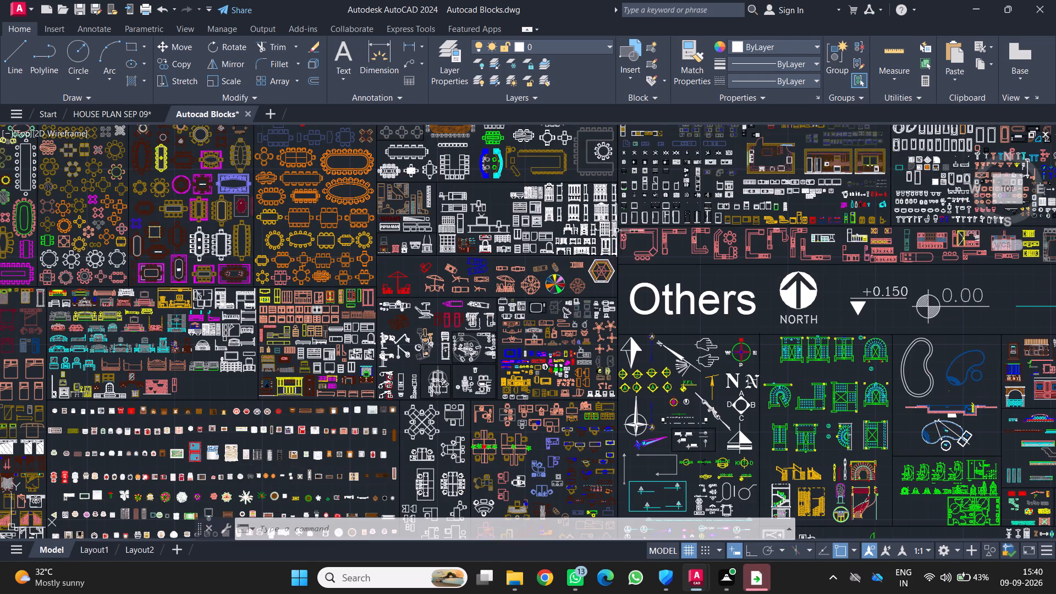
middle_drag(640, 224, 631, 370)
scroll(674, 287, up, 2)
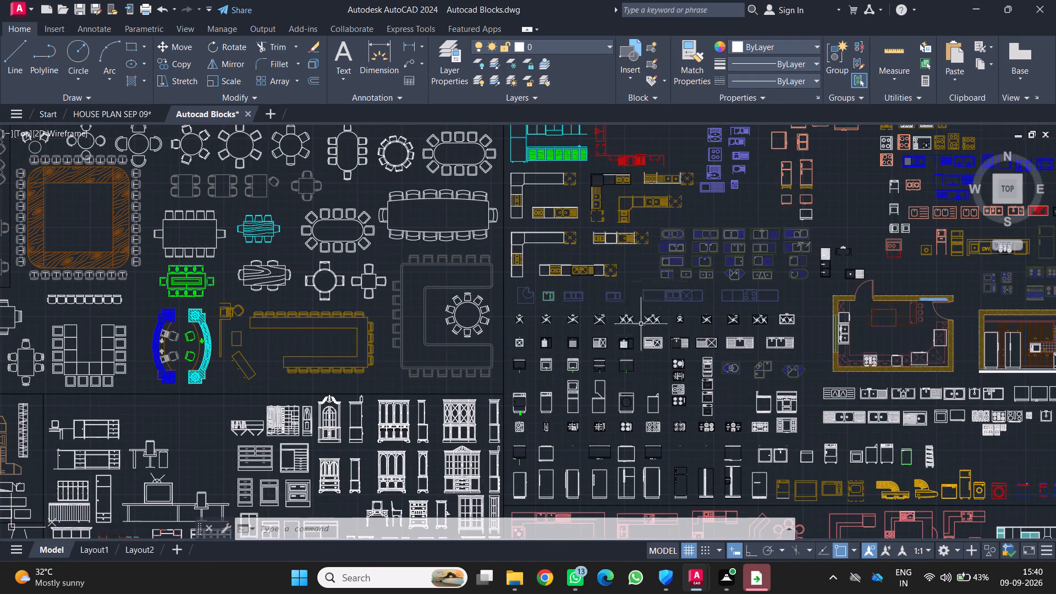
scroll(789, 342, up, 2)
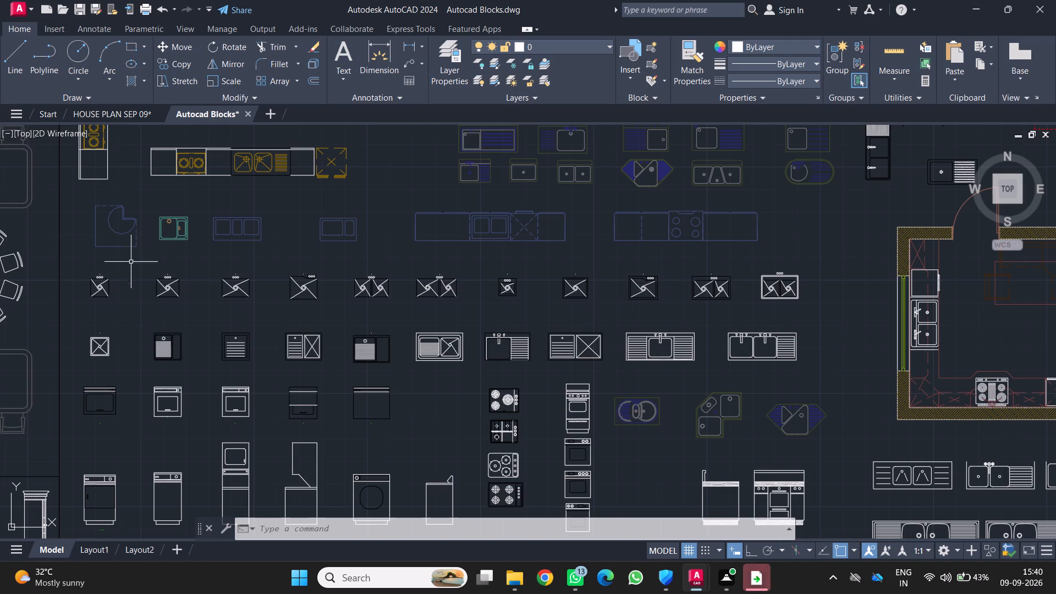
scroll(285, 279, down, 1)
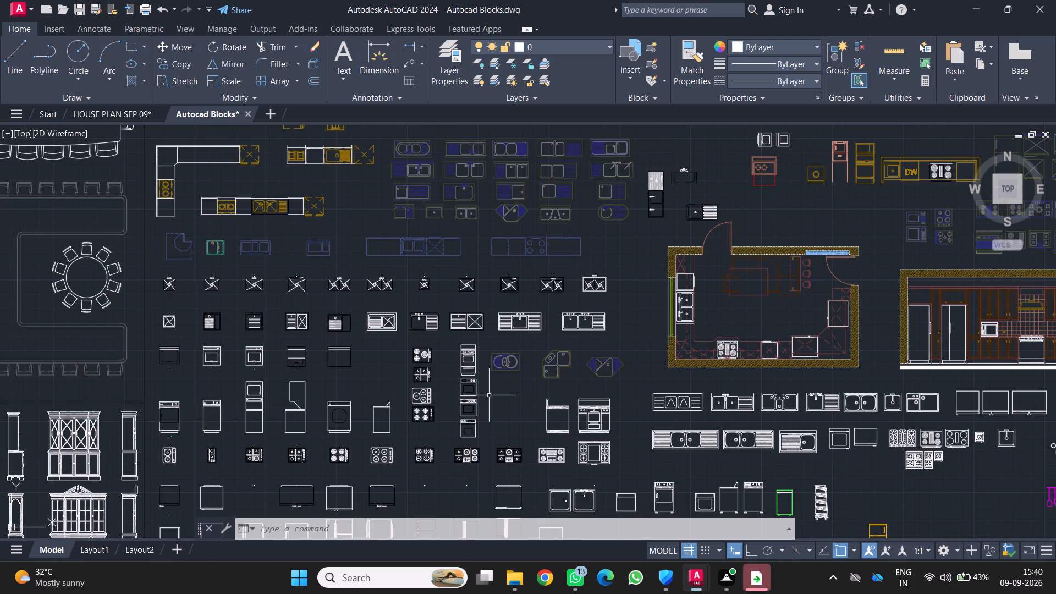
scroll(251, 422, up, 1)
middle_drag(251, 424, 487, 307)
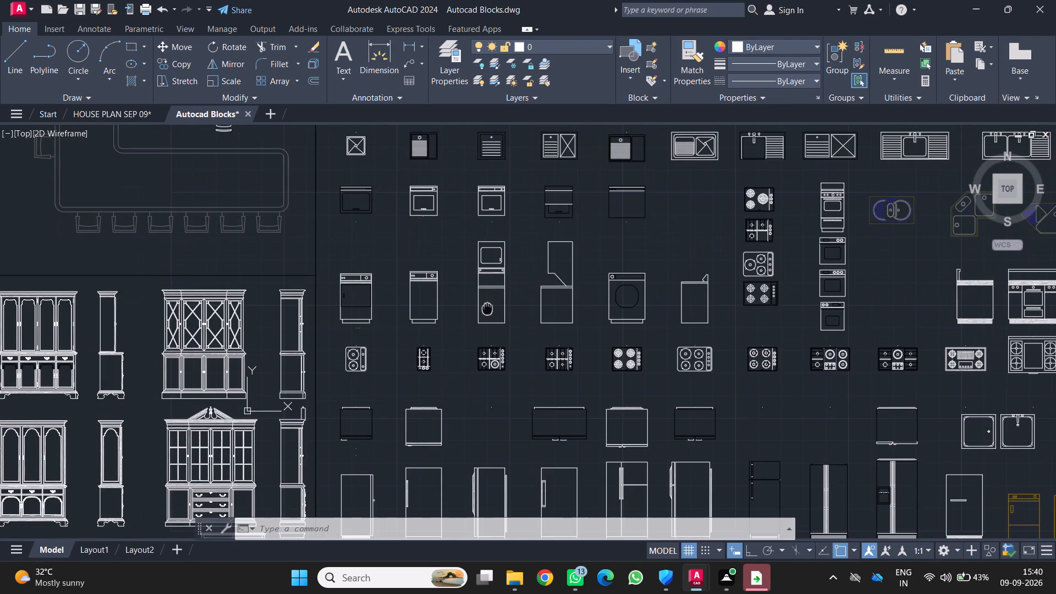
middle_drag(487, 307, 487, 306)
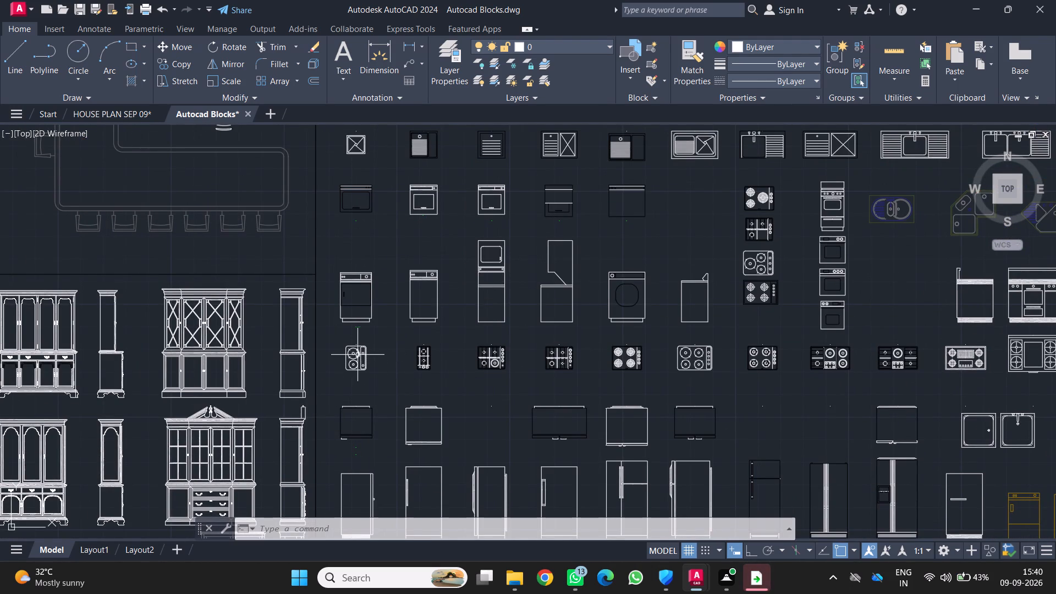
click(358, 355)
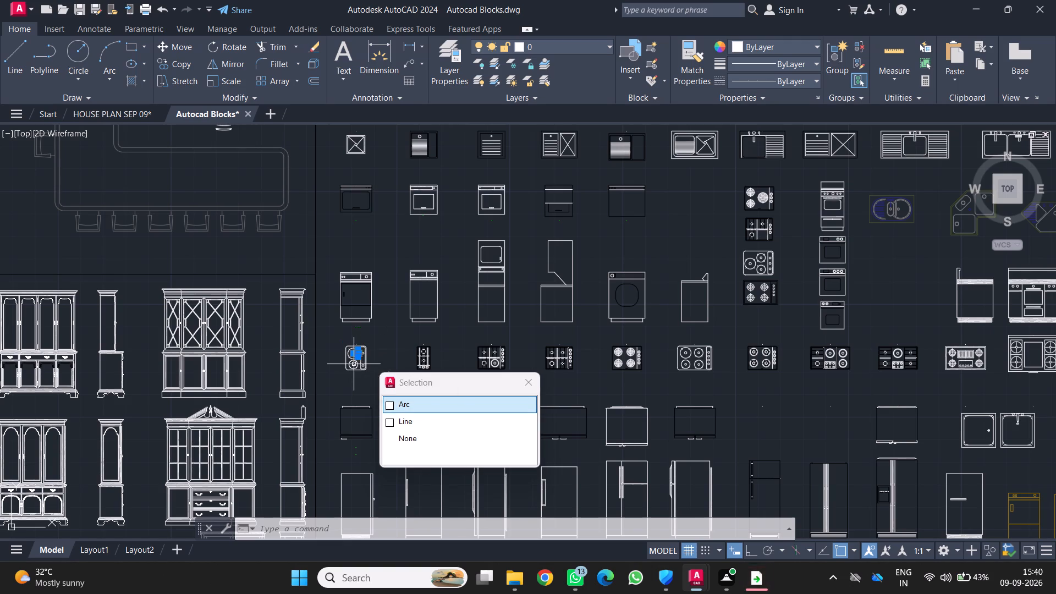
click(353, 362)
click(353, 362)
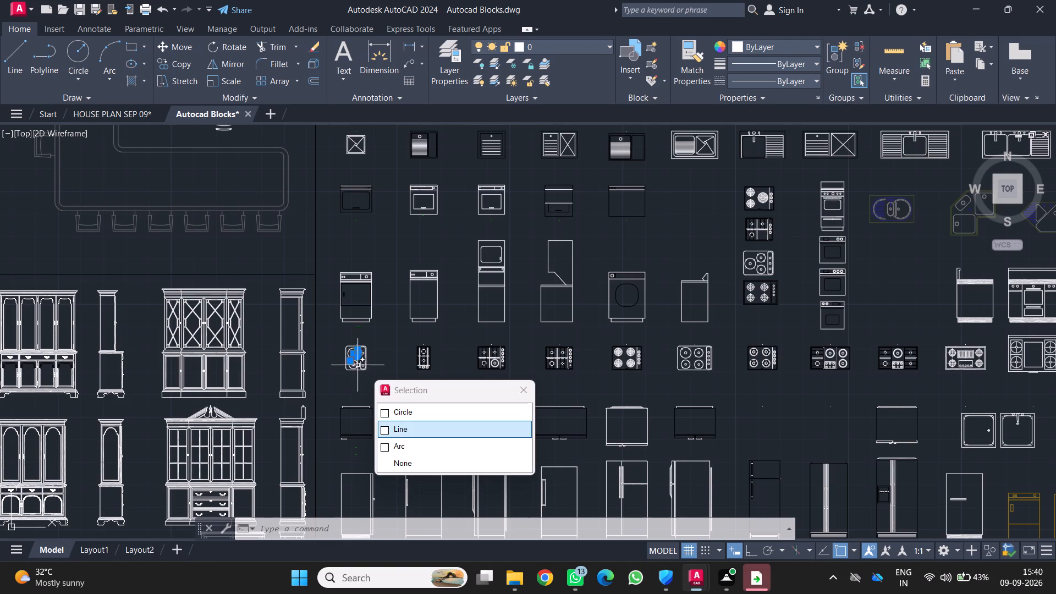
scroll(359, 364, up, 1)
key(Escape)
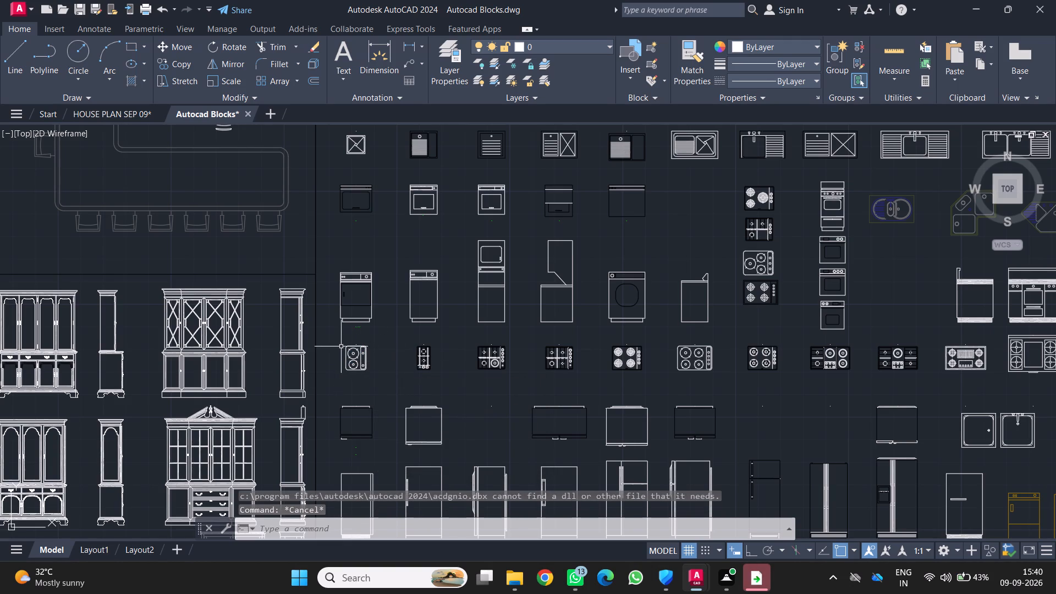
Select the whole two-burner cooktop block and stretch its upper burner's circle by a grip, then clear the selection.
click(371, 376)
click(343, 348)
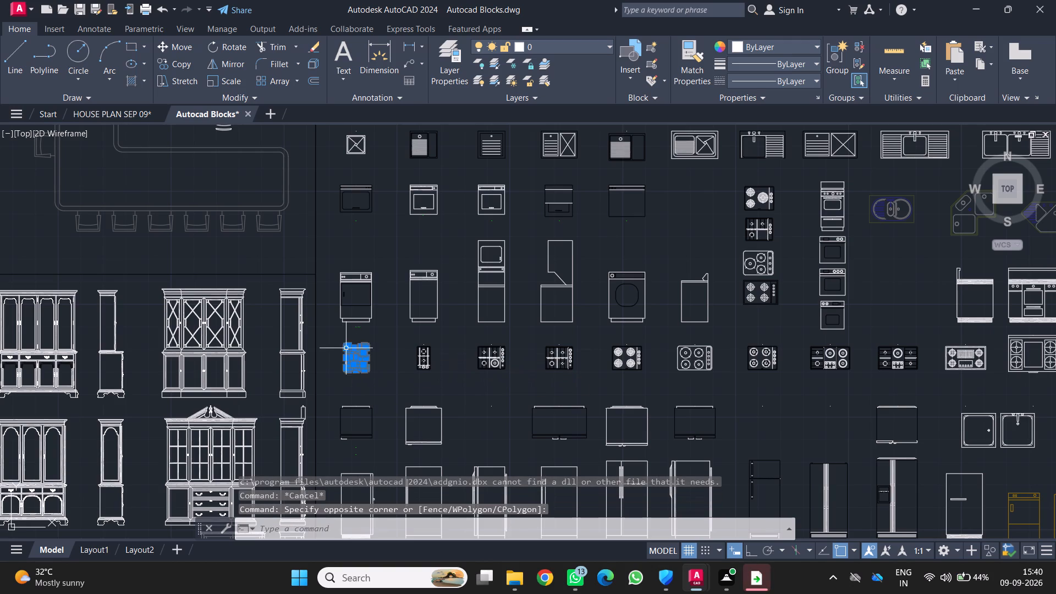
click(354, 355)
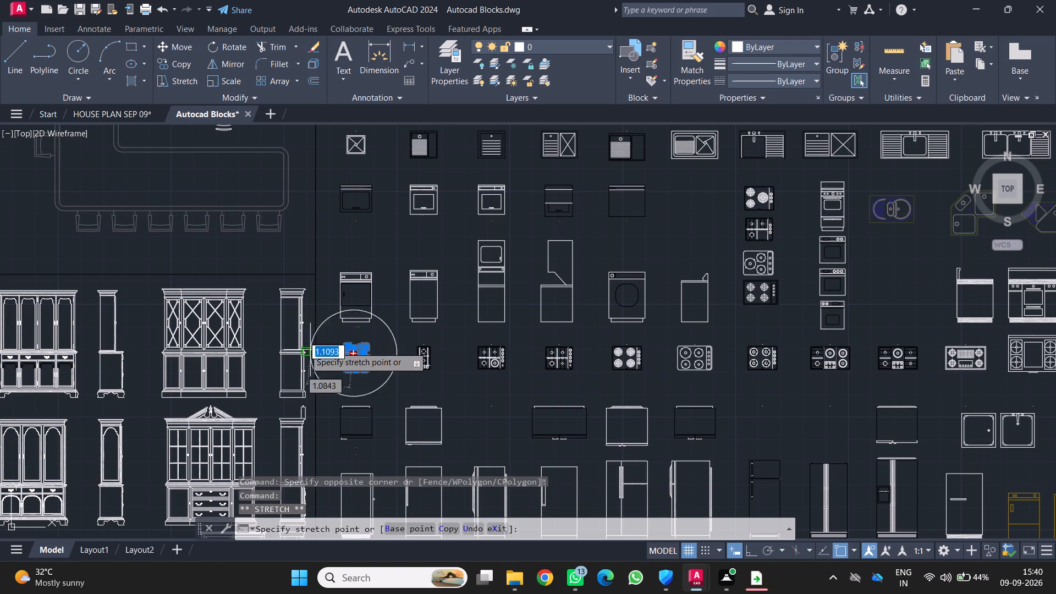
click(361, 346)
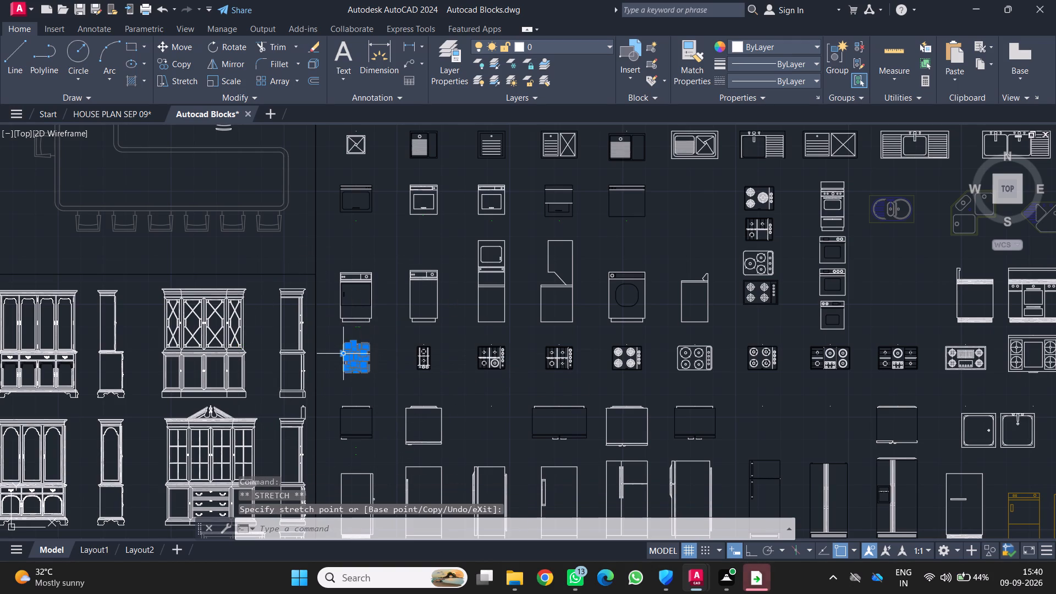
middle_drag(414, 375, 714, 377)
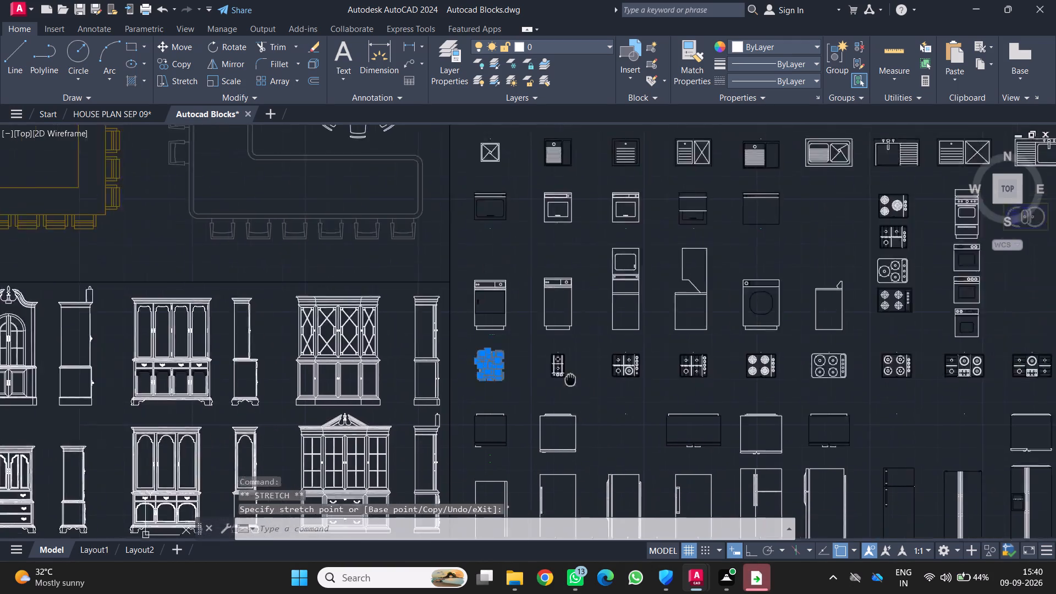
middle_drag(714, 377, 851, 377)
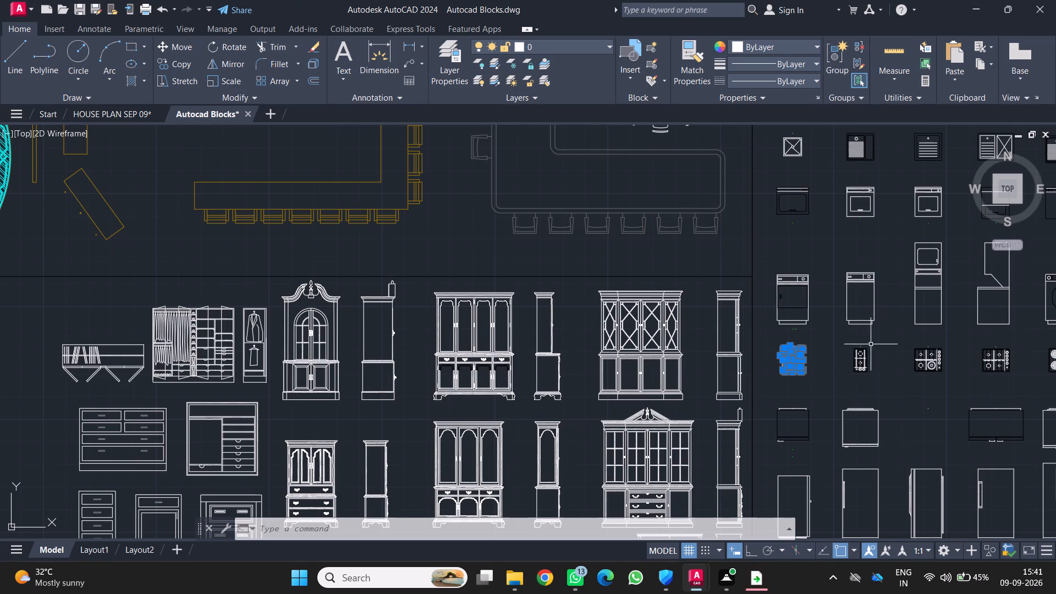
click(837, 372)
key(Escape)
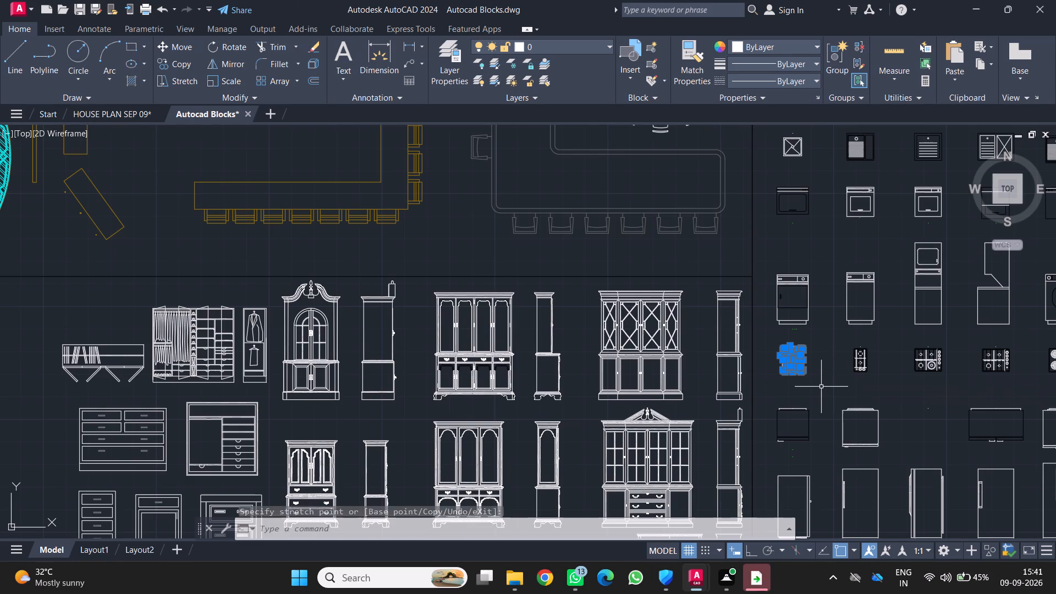
Save the block library drawing.
key(ctrl+s)
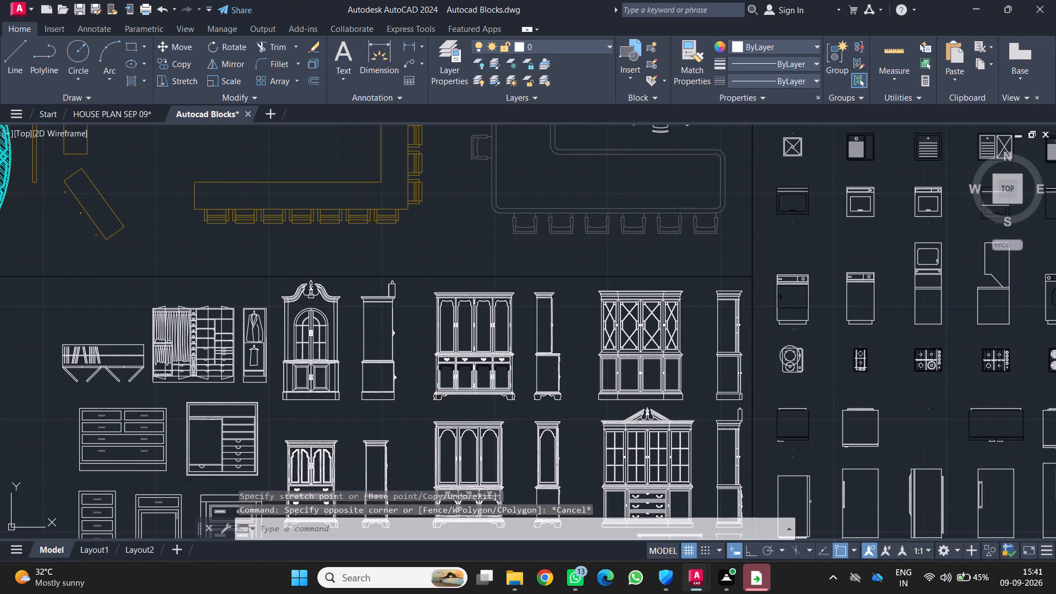
Delete the oversized circle overlapping the upper burner of the two-burner cooktop.
scroll(778, 366, up, 2)
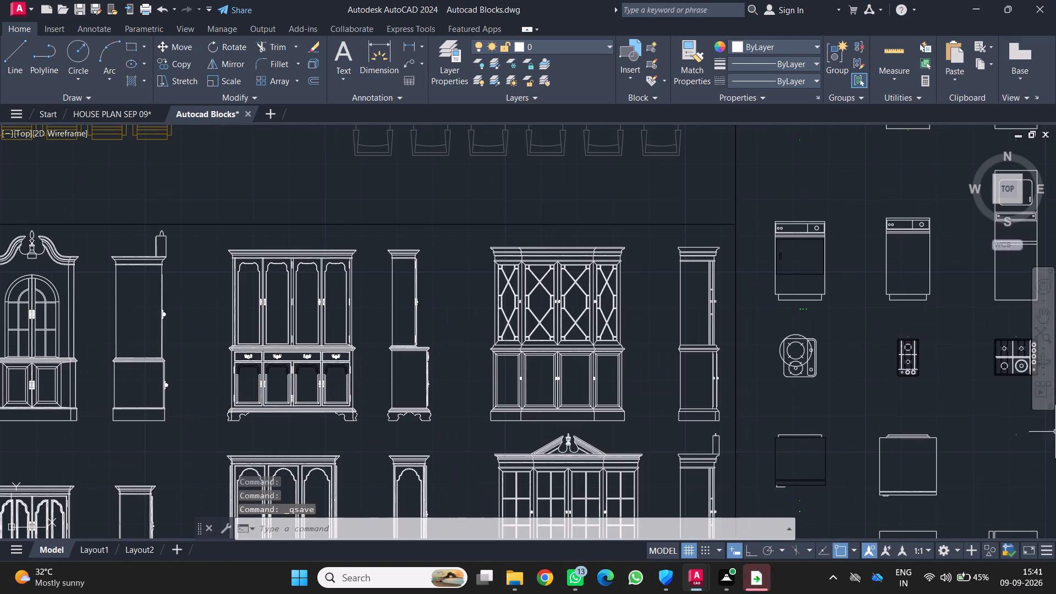
scroll(882, 374, up, 2)
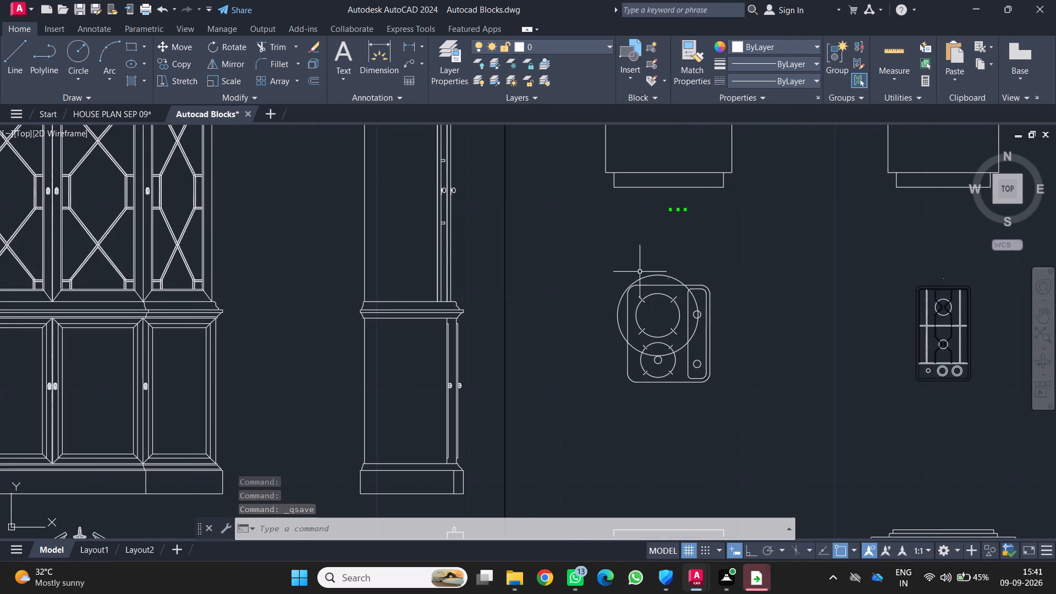
click(659, 273)
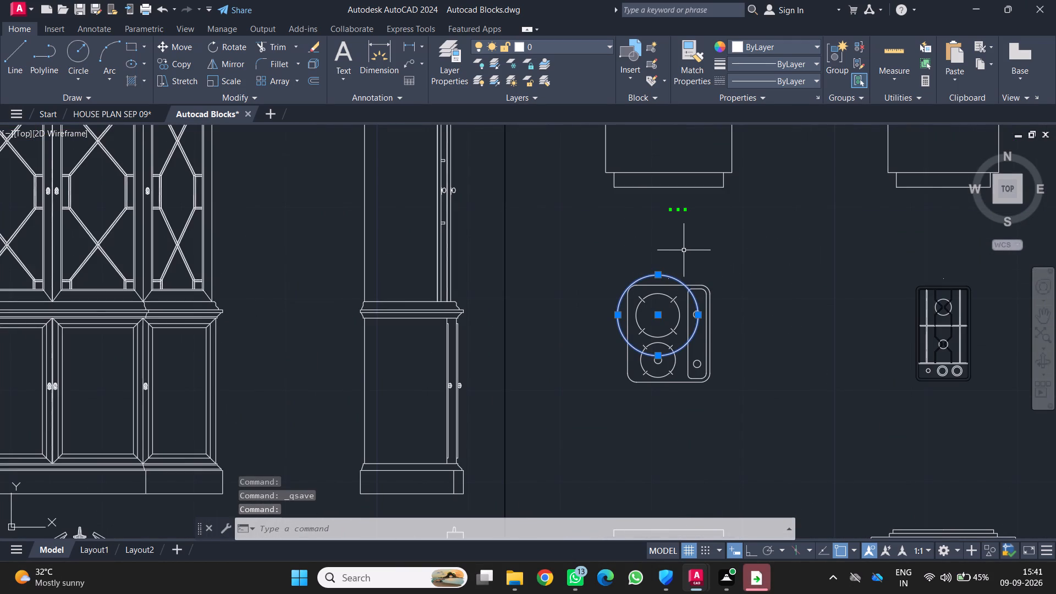
key(Delete)
Copy the complete two-burner cooktop and paste it into HOUSE PLAN SEP 09, in the empty area outside the kitchen.
click(713, 267)
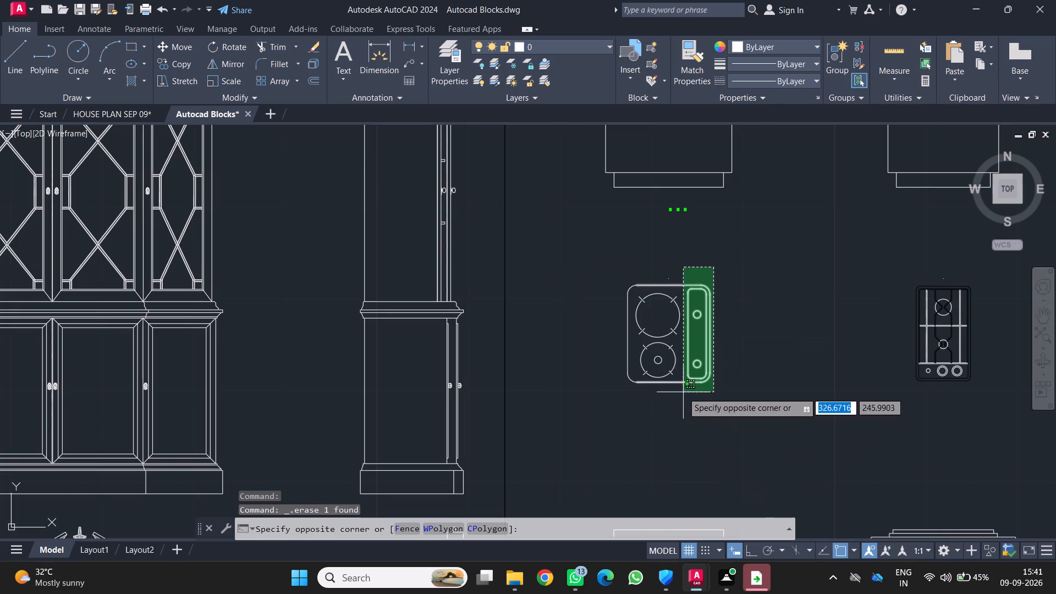
click(599, 423)
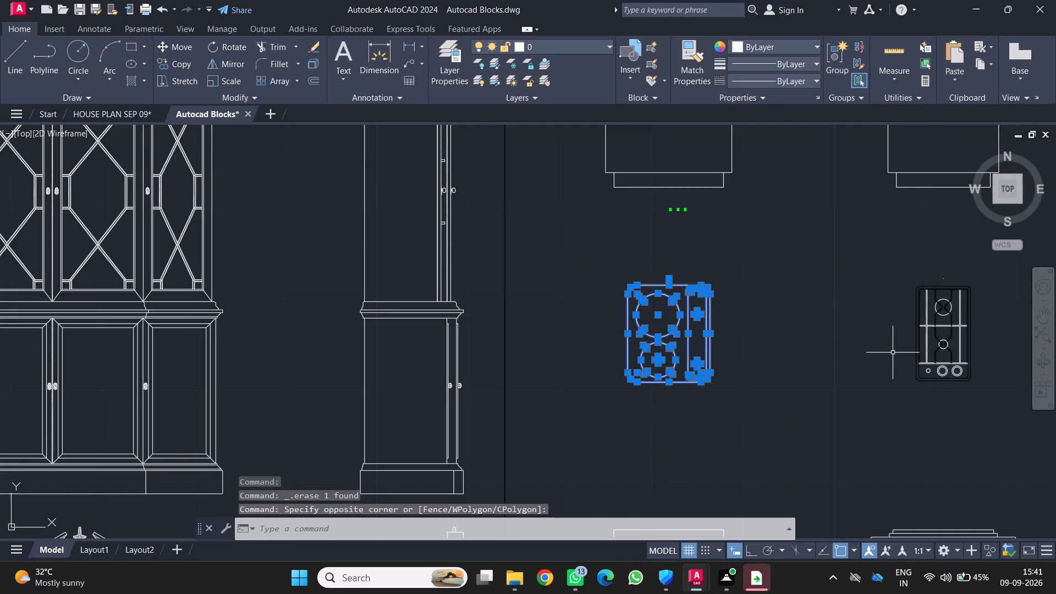
key(ctrl+c)
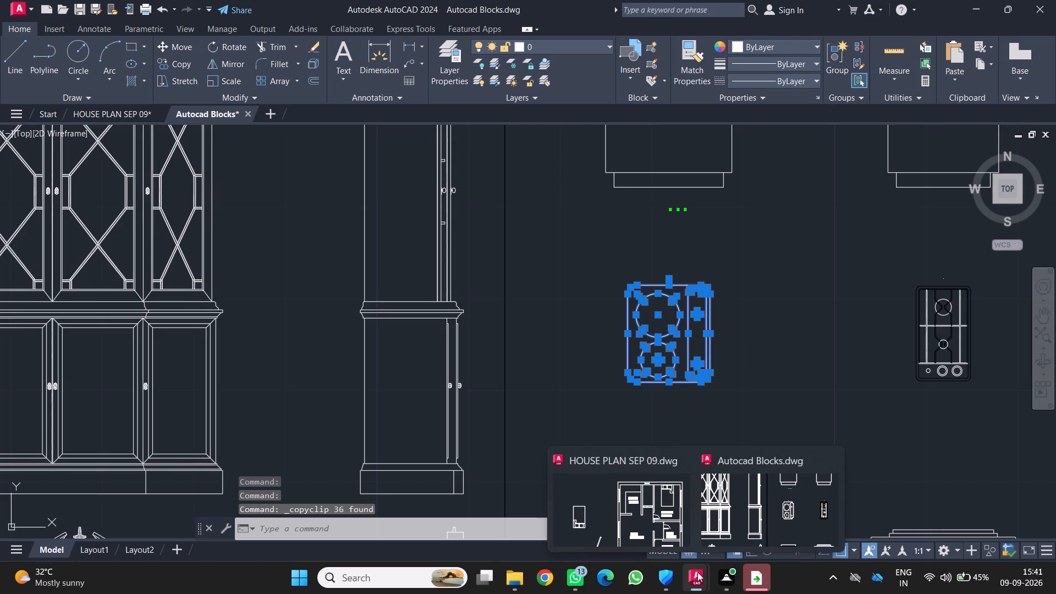
click(657, 531)
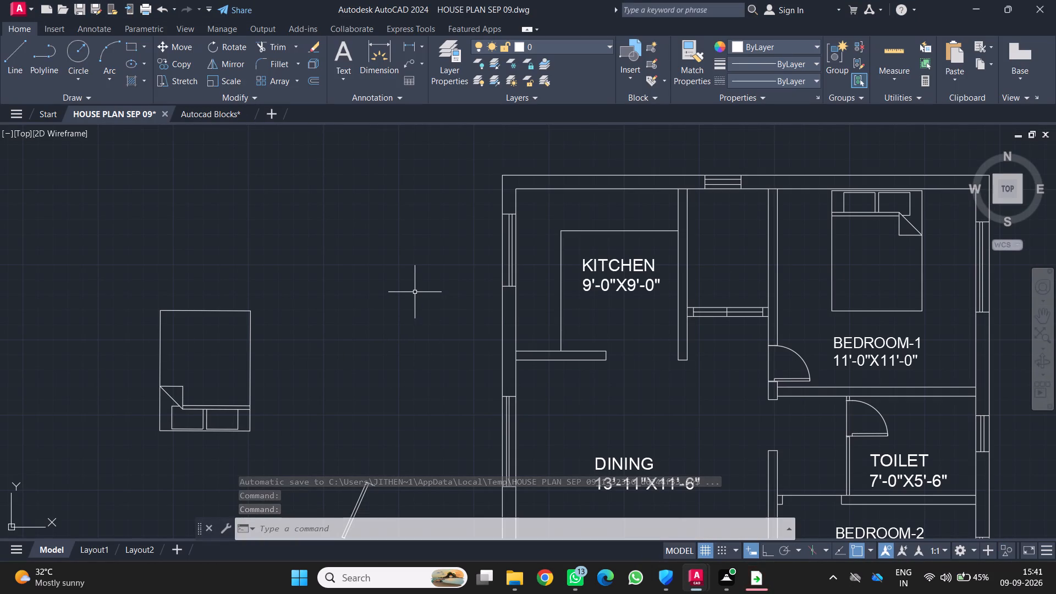
key(v)
scroll(405, 349, up, 2)
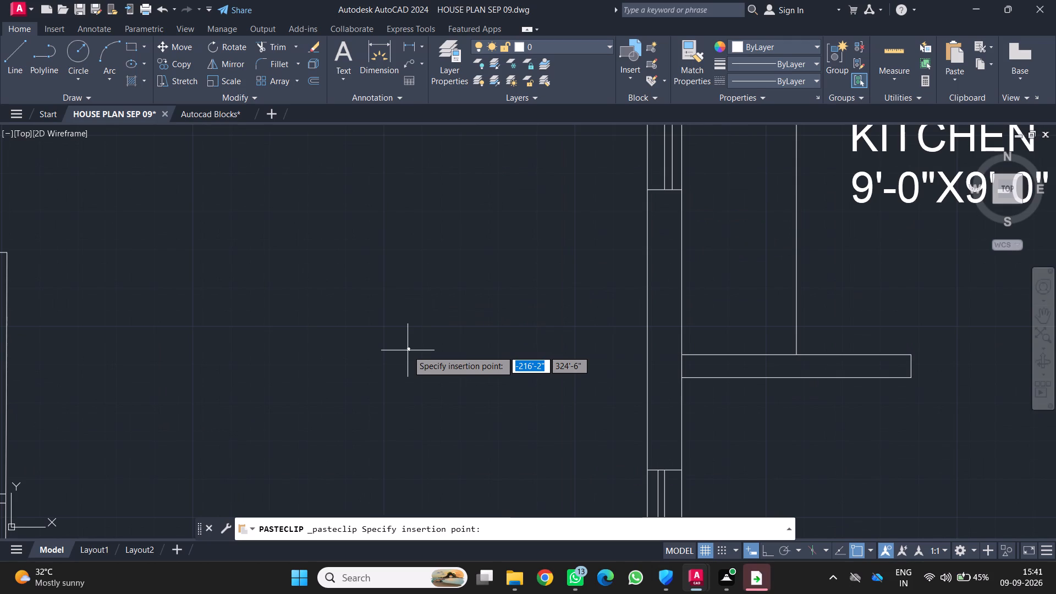
scroll(408, 350, down, 3)
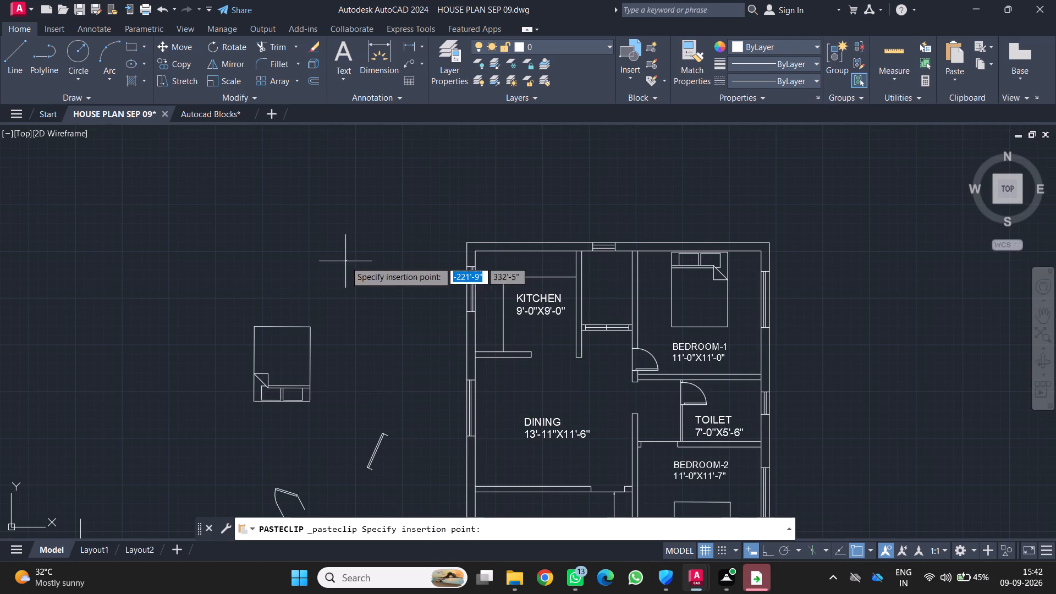
click(345, 261)
Scale up the pasted cooktop freehand from its lower-right corner until it is nearly as wide as the spare bed.
scroll(353, 293, up, 2)
scroll(314, 200, up, 3)
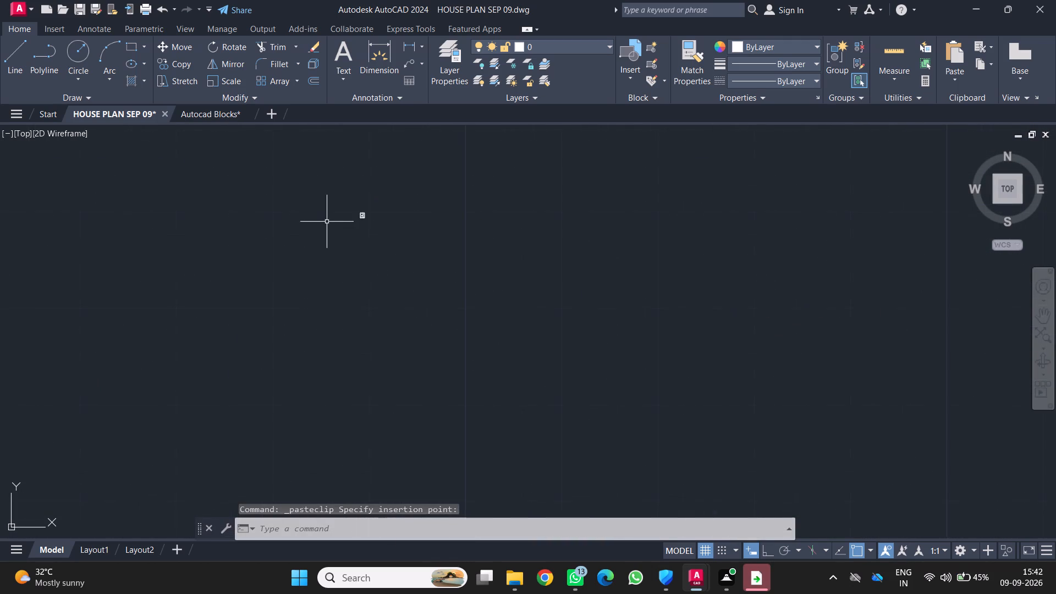
scroll(349, 218, up, 2)
scroll(392, 204, up, 3)
click(392, 204)
click(210, 343)
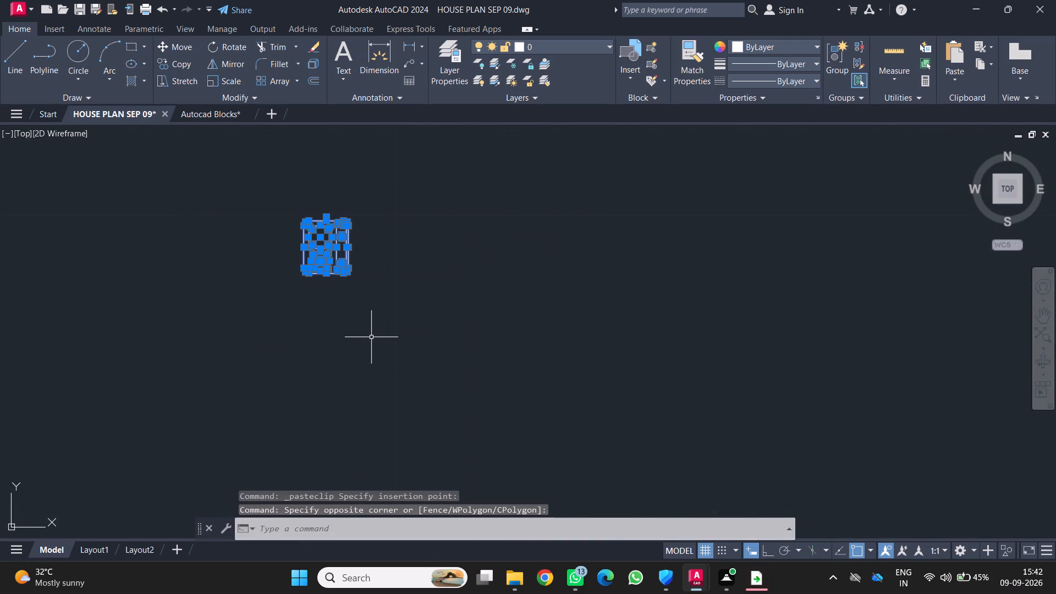
key(s)
key(c)
key(Return)
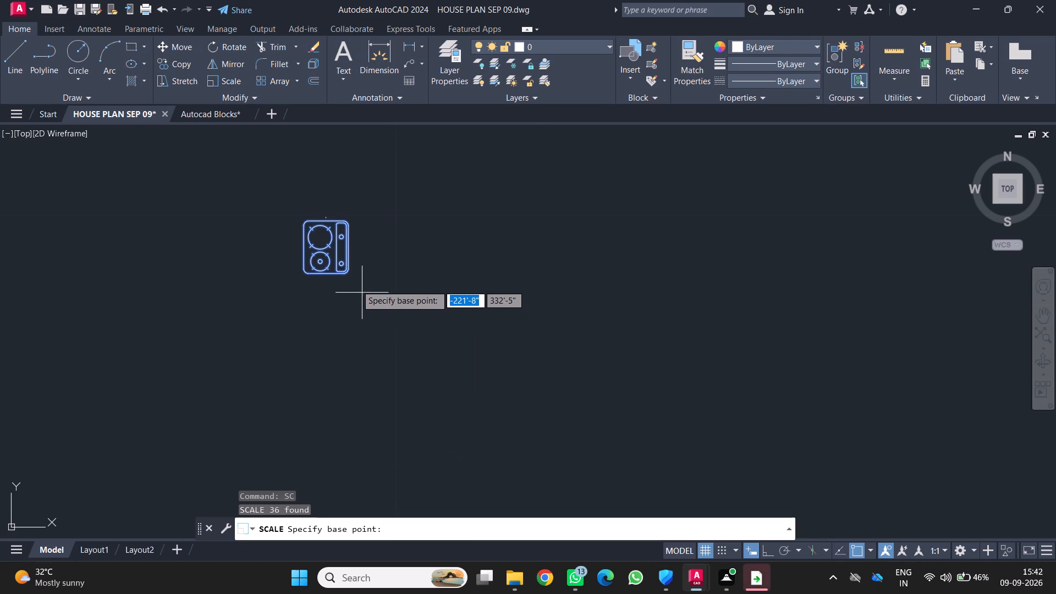
scroll(356, 283, down, 4)
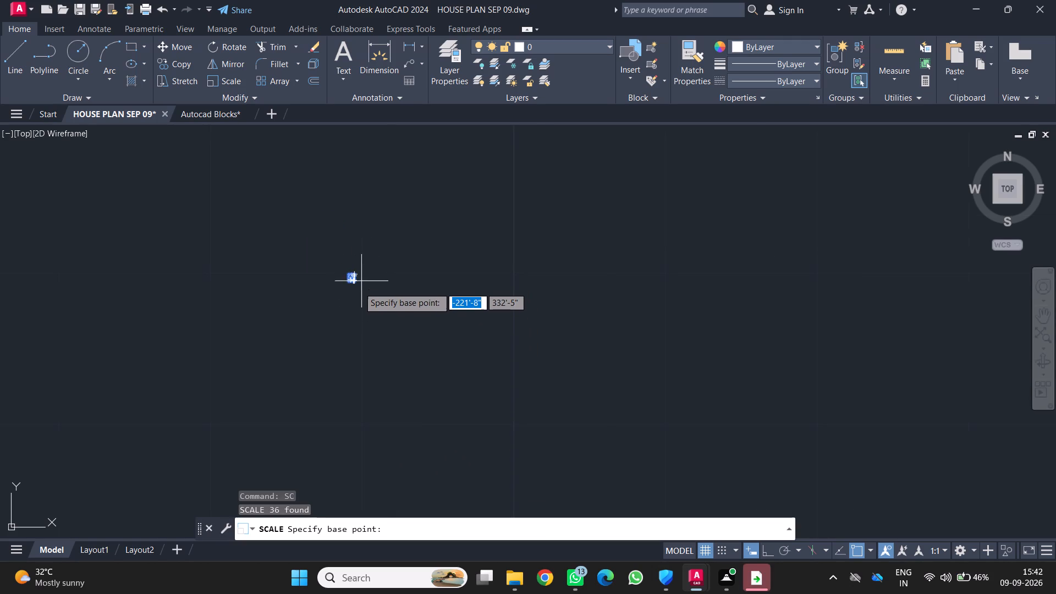
click(355, 283)
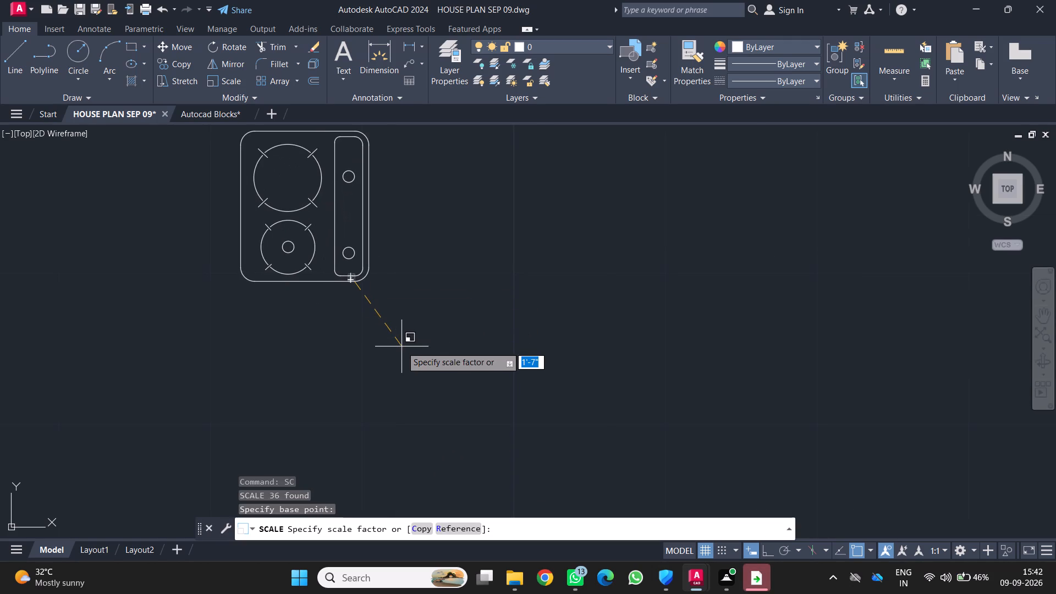
scroll(402, 346, down, 5)
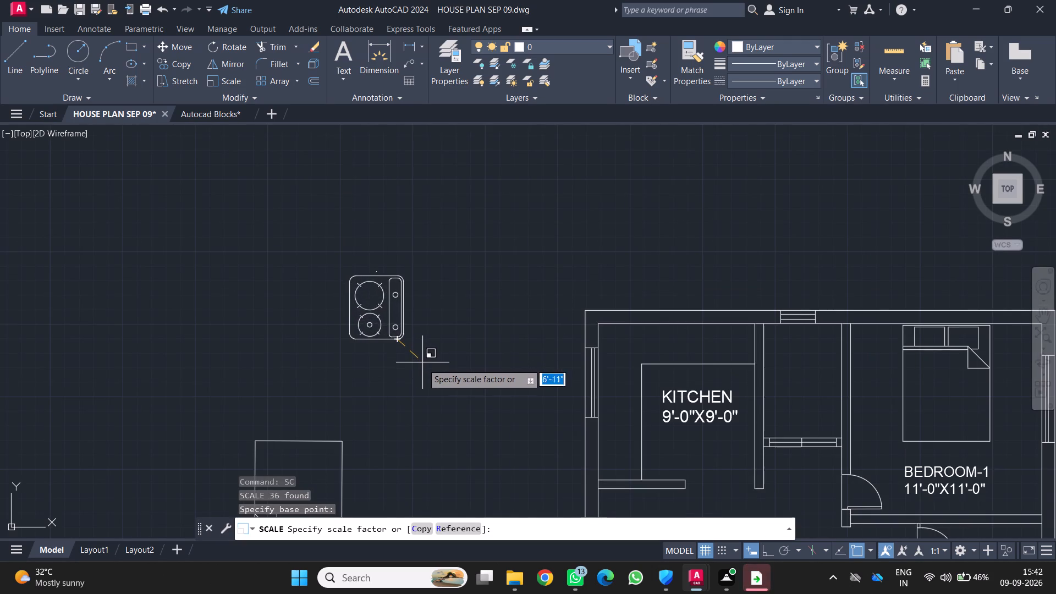
click(427, 381)
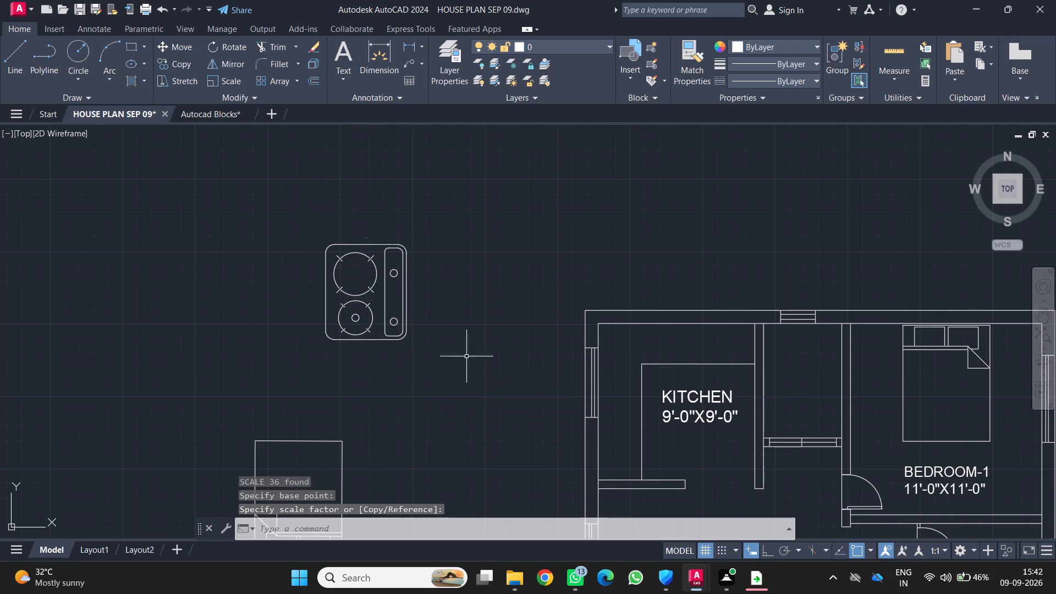
Return to the Autocad Blocks drawing, choosing to open the pending .dwg file with AutoCAD Application just once.
scroll(498, 329, down, 2)
middle_drag(497, 329, 472, 285)
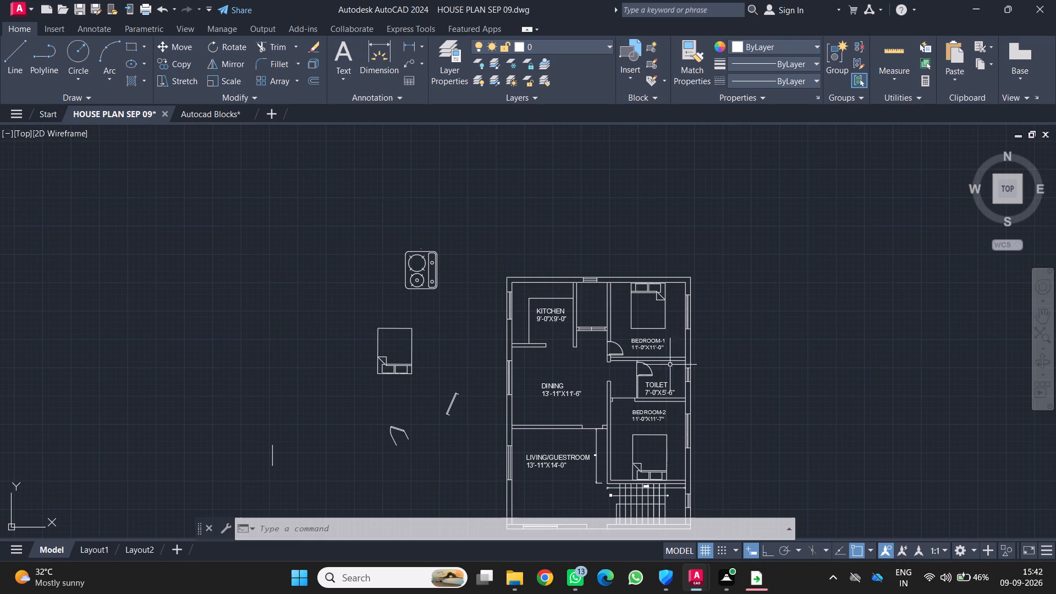
click(752, 577)
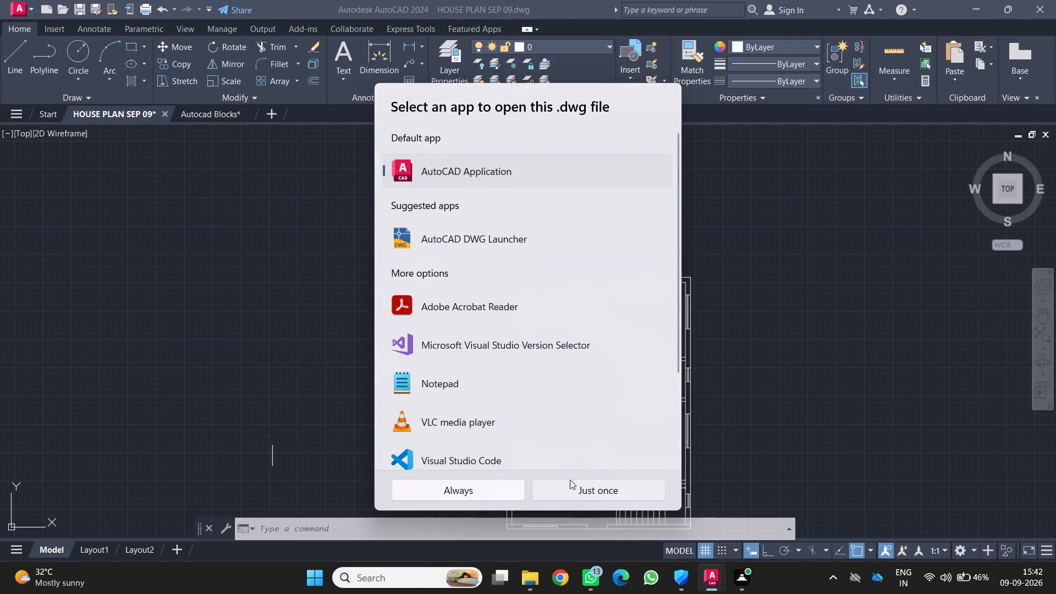
click(572, 477)
click(572, 485)
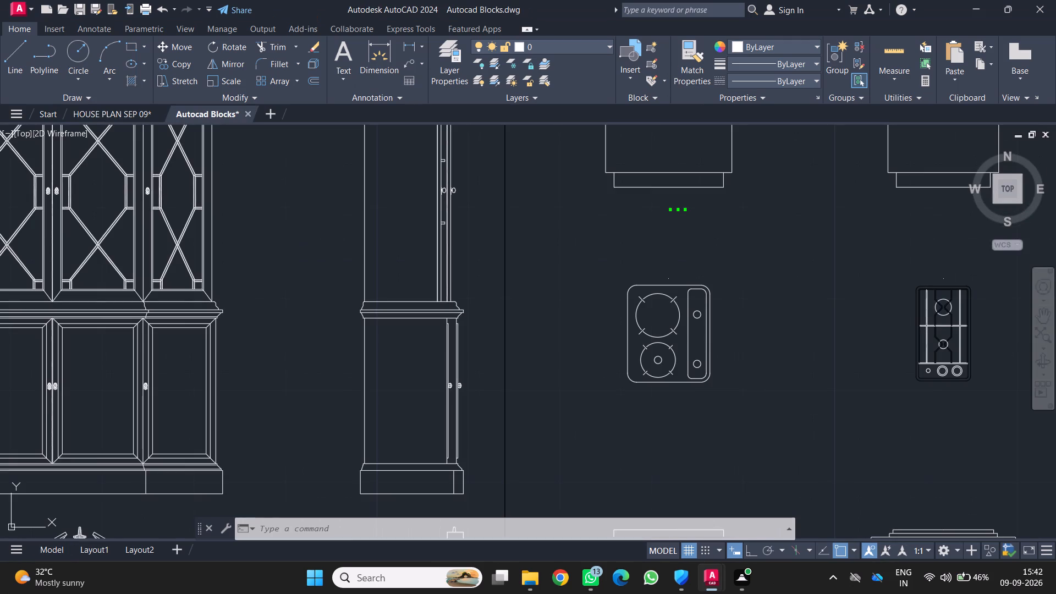
Look over the kitchen section of the block library for an appliance to use in the house plan.
scroll(599, 355, down, 3)
scroll(688, 276, down, 4)
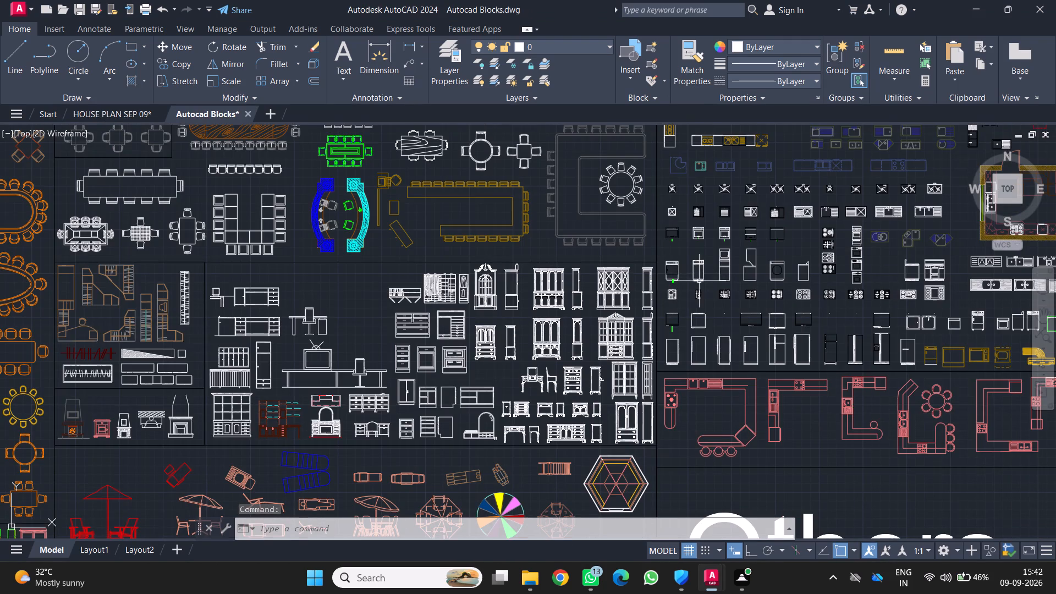
scroll(684, 280, up, 2)
middle_drag(757, 267, 694, 309)
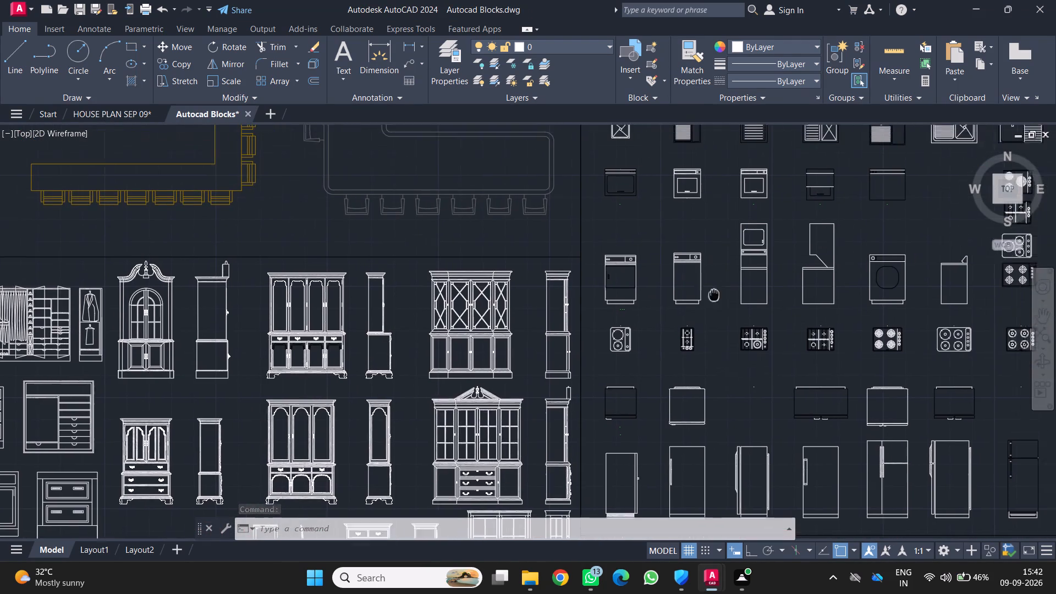
middle_drag(694, 309, 575, 325)
scroll(744, 283, down, 2)
middle_drag(744, 283, 656, 328)
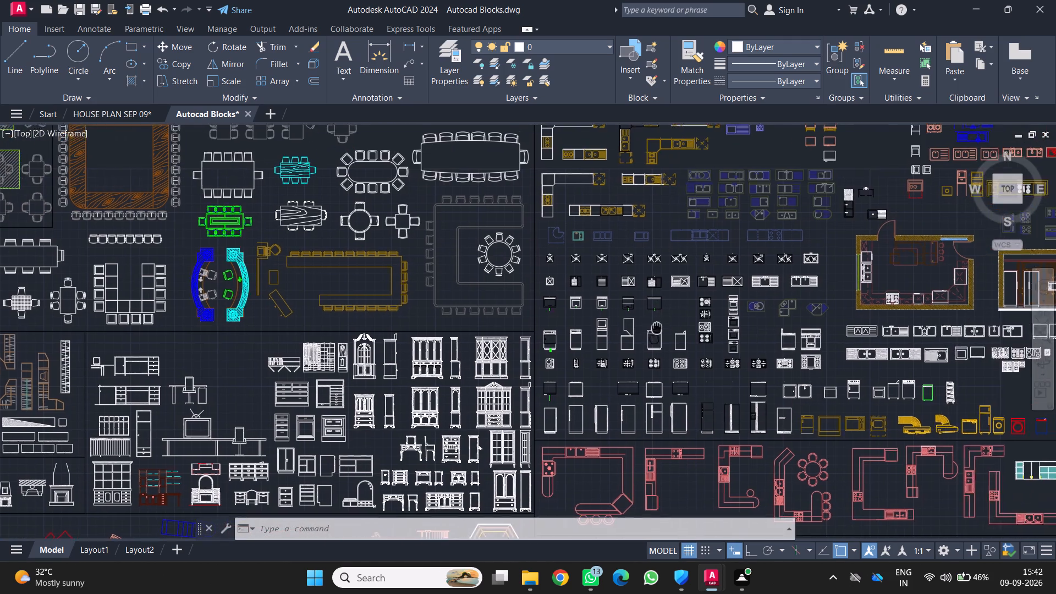
middle_drag(656, 328, 591, 348)
scroll(587, 341, up, 2)
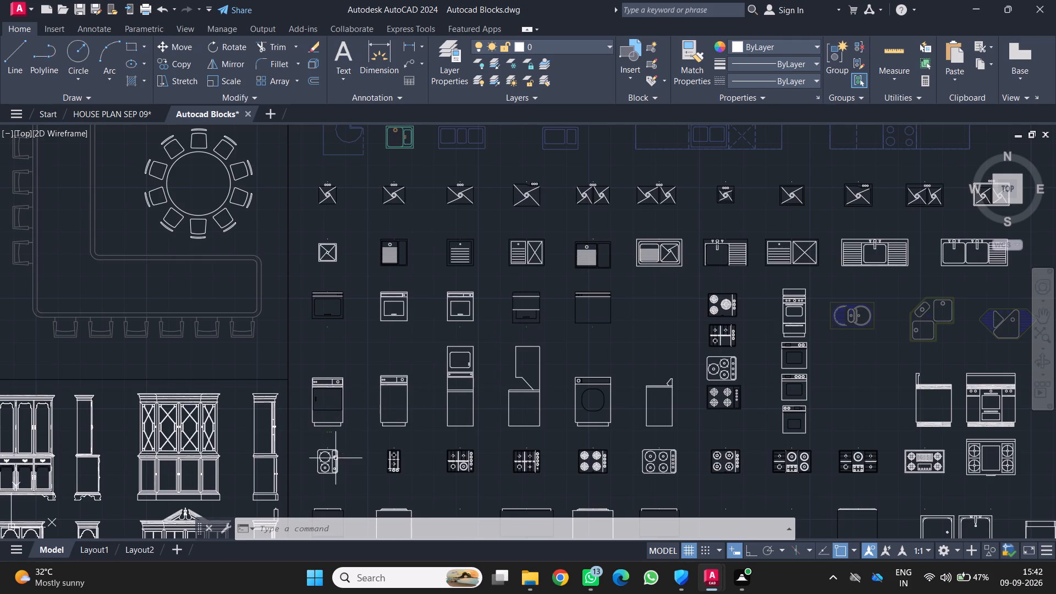
scroll(393, 451, down, 1)
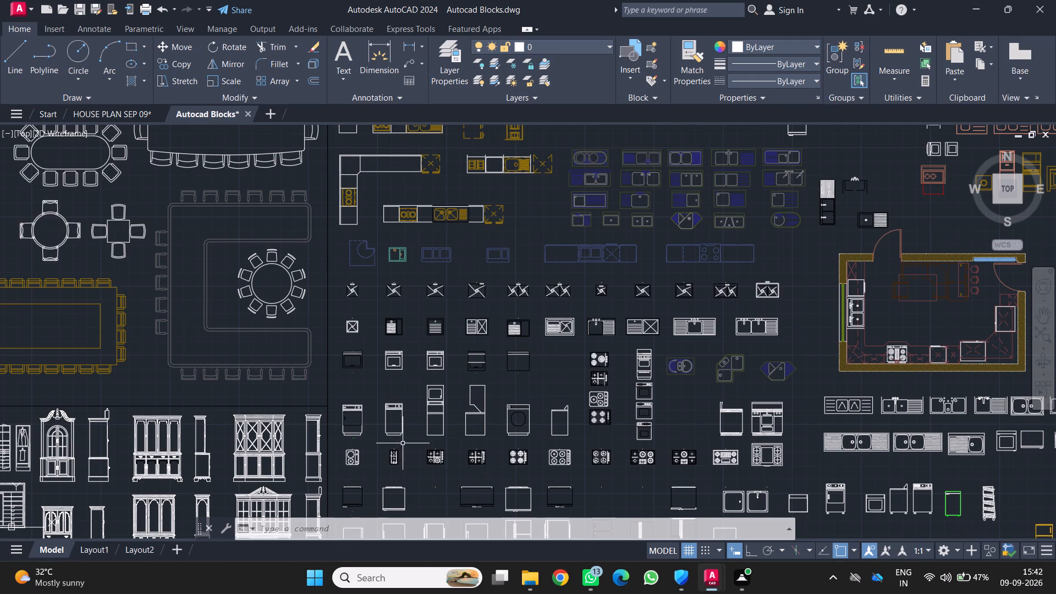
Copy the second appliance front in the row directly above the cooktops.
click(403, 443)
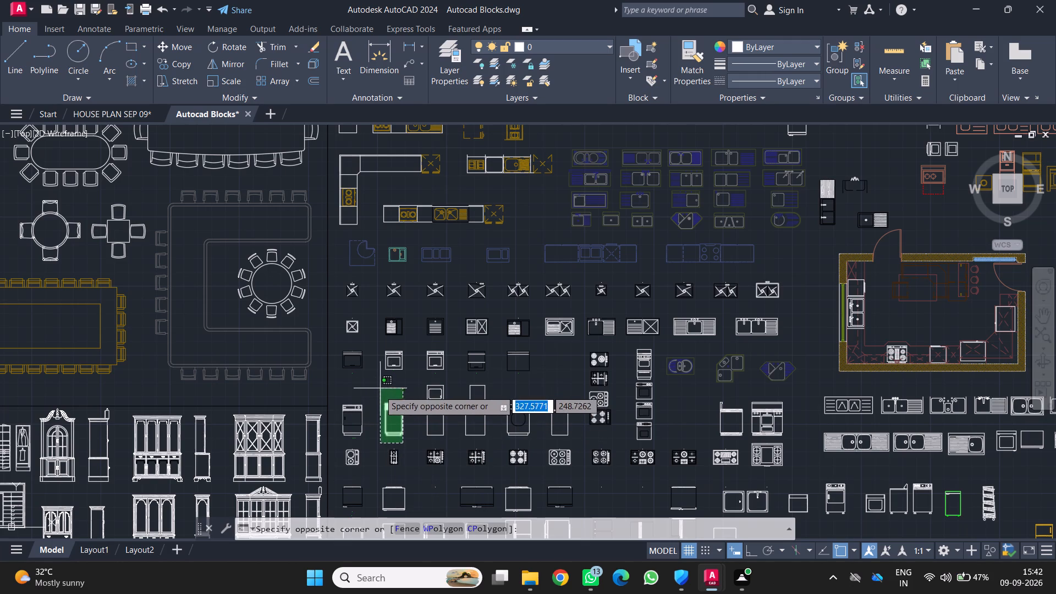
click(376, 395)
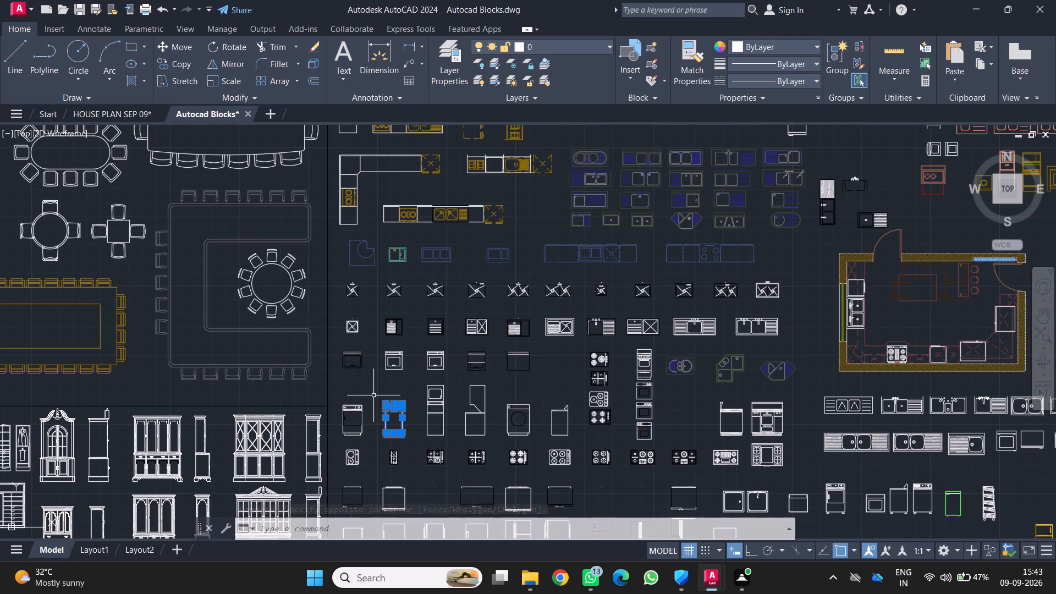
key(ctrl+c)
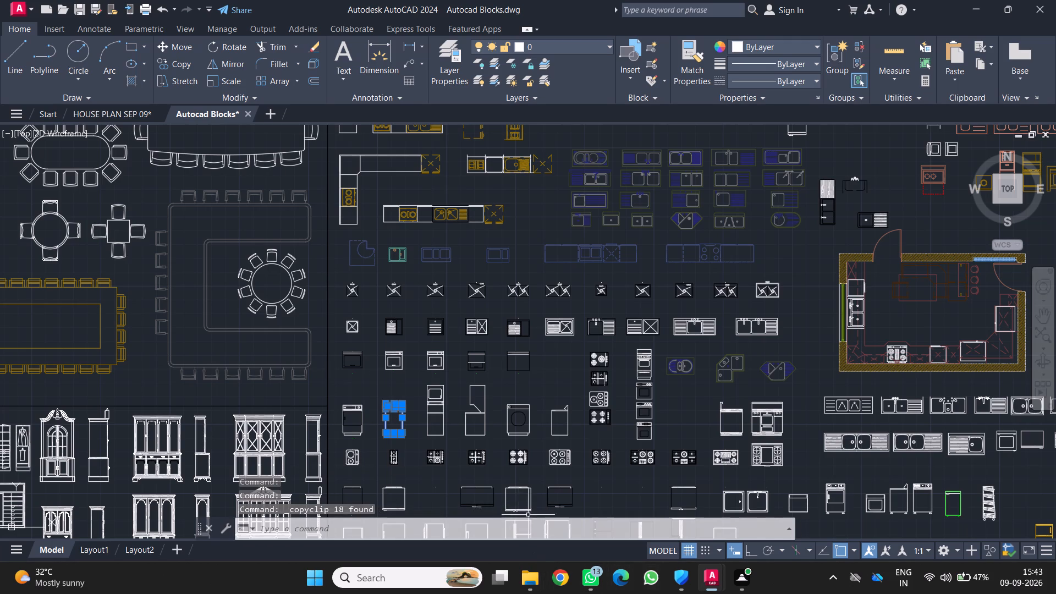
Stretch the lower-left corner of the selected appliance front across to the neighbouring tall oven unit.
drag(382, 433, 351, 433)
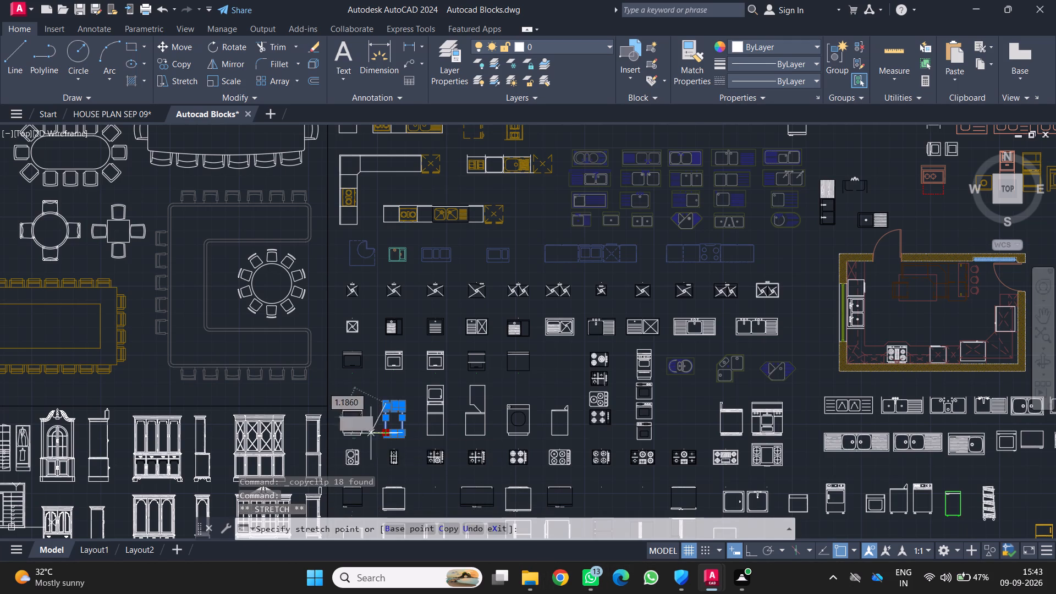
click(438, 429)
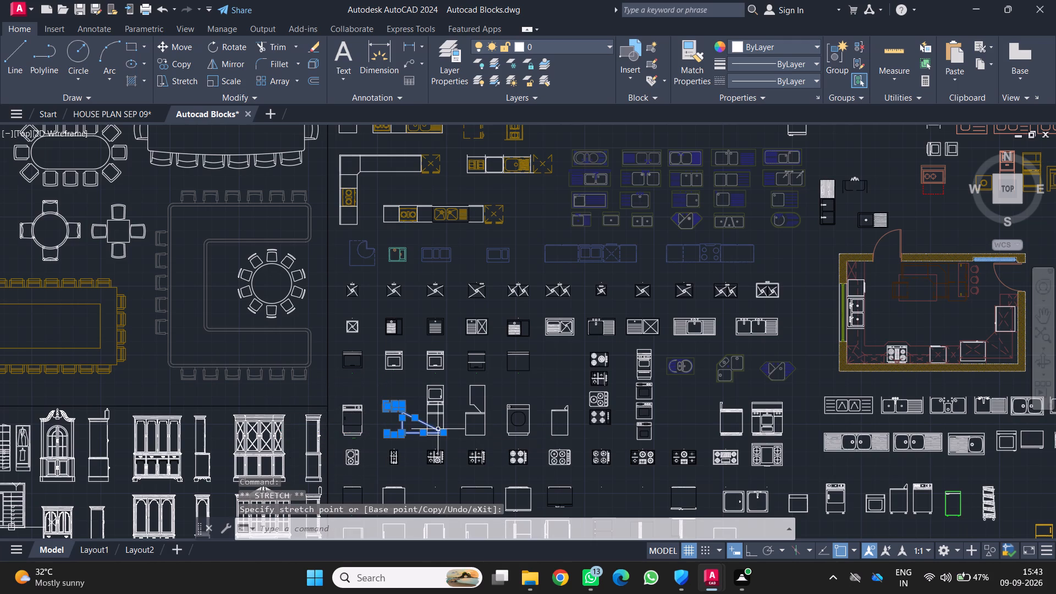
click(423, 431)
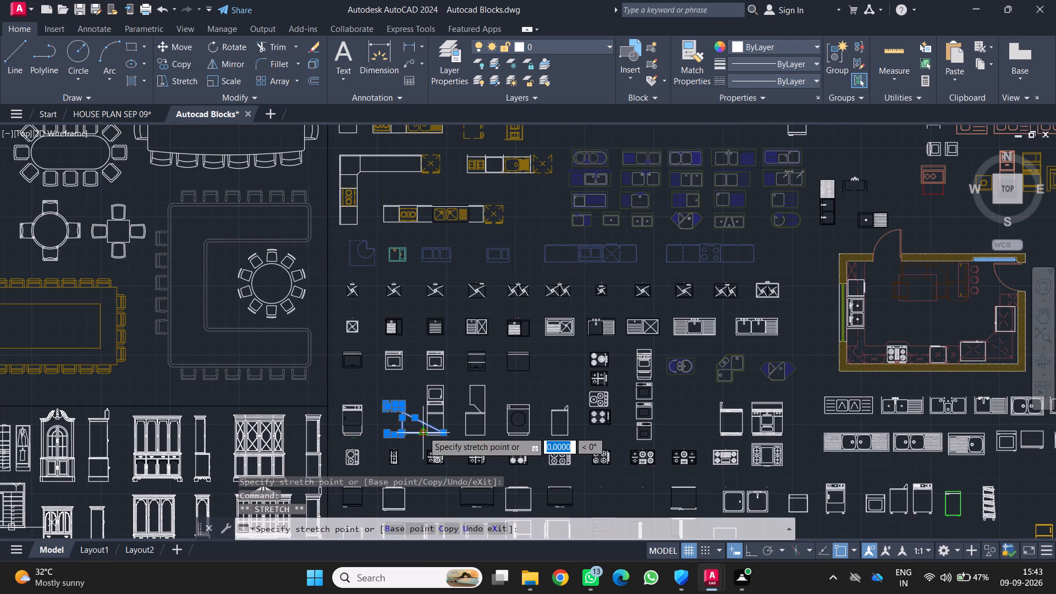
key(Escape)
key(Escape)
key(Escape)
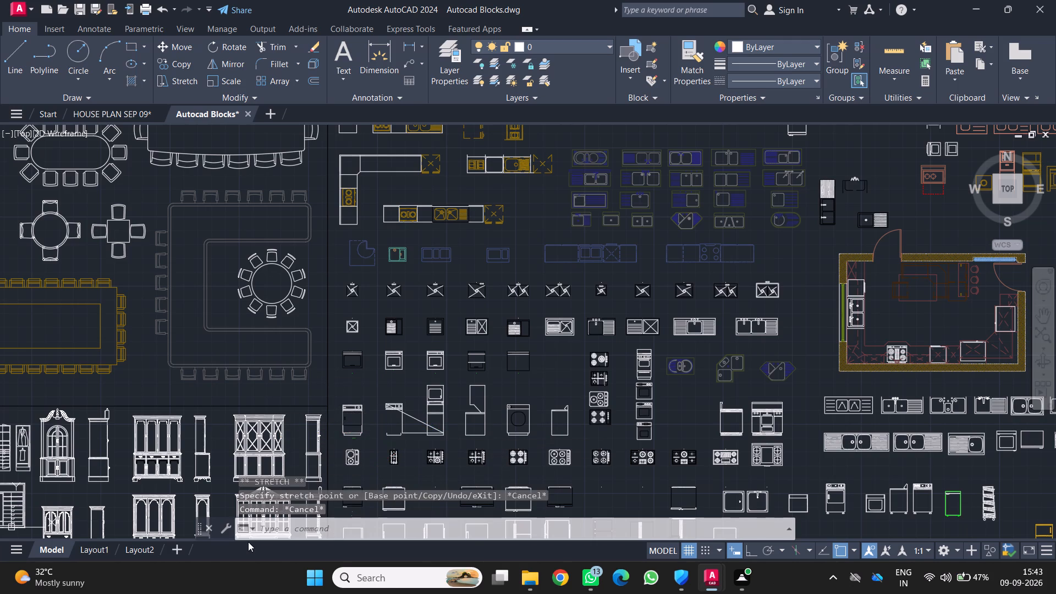
Delete the stretched horizontal line and the stretched diagonal line between the second appliance front and the tall oven unit.
scroll(217, 367, up, 2)
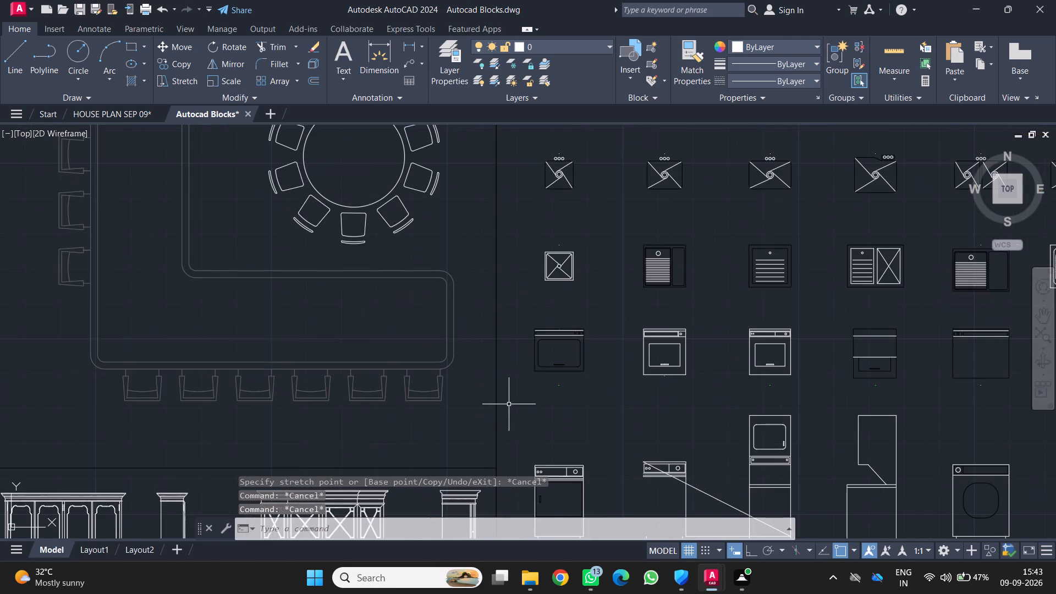
scroll(510, 404, down, 1)
middle_drag(457, 345, 445, 227)
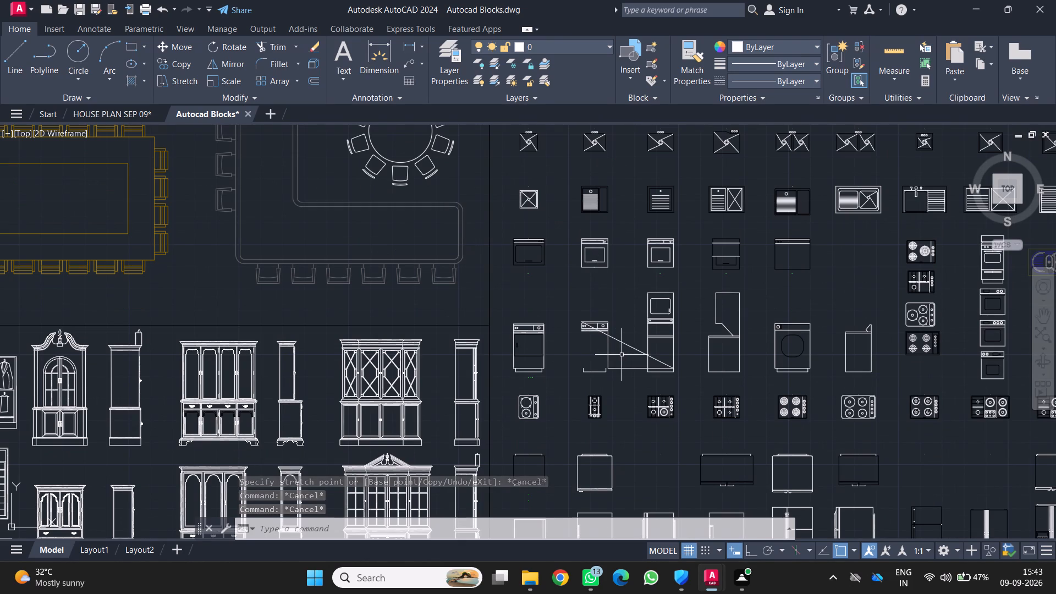
click(624, 368)
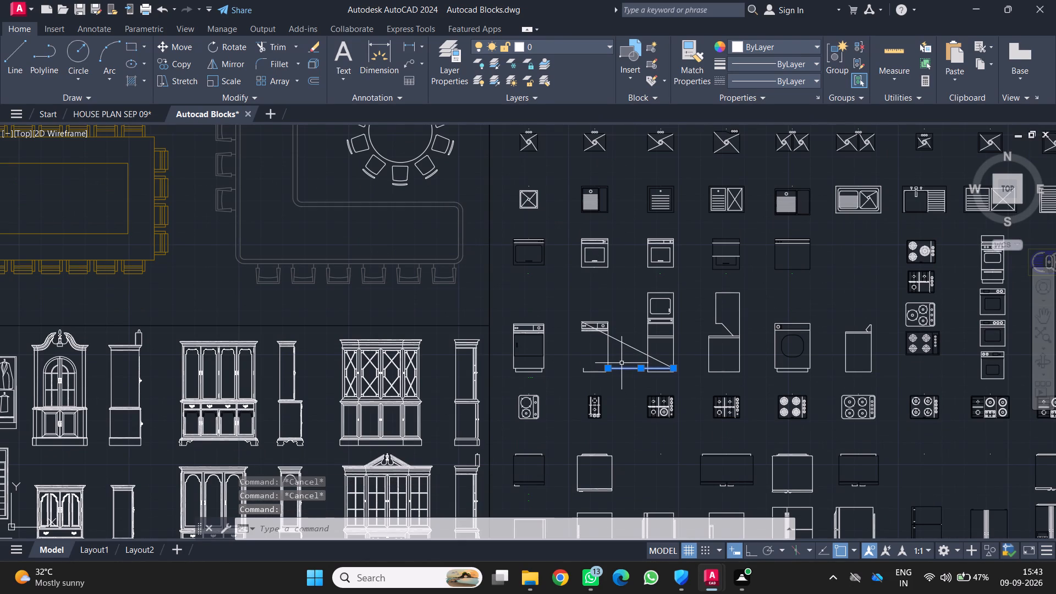
key(Delete)
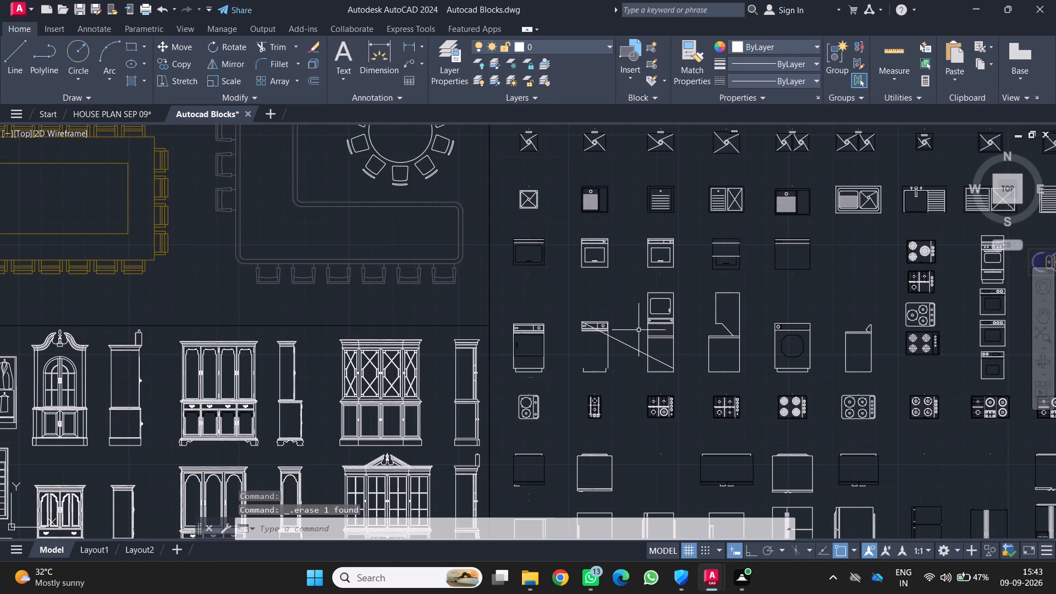
click(630, 347)
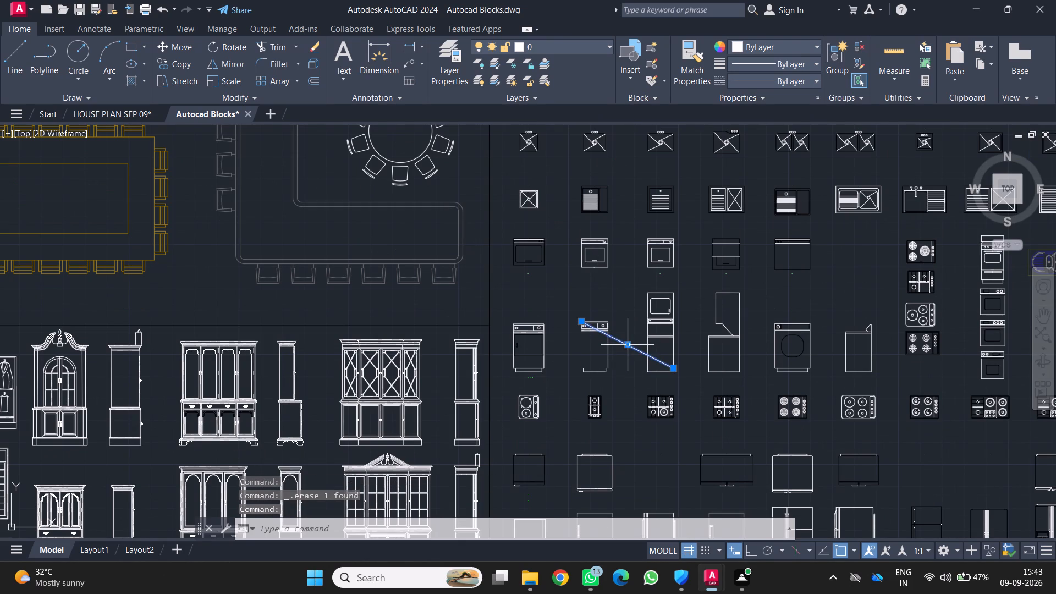
key(Delete)
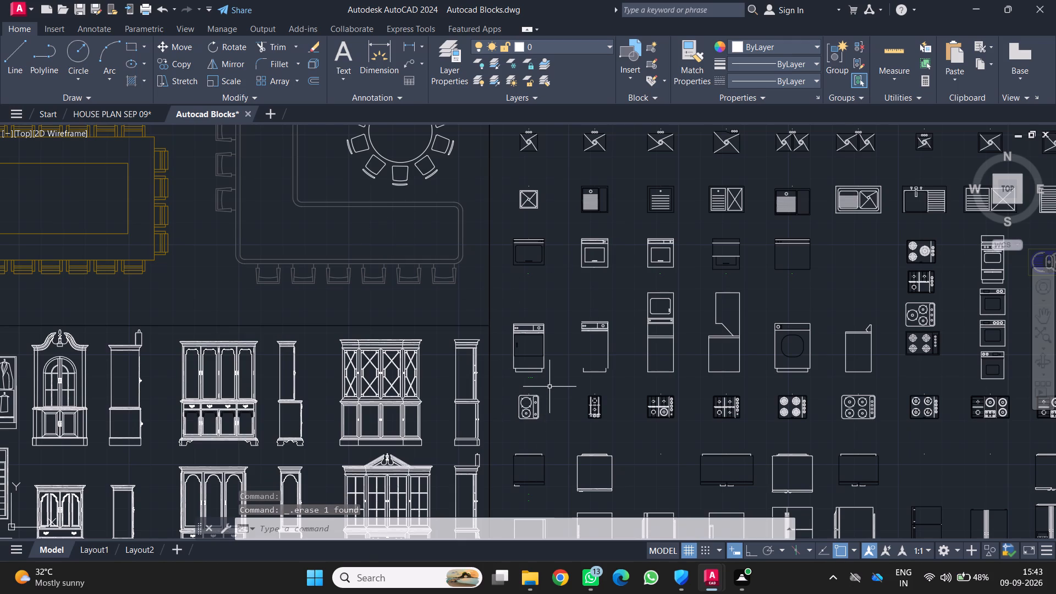
Copy the first appliance front in the row above the cooktops and paste it into HOUSE PLAN SEP 09, in the empty area beyond the cooktop.
click(549, 387)
click(499, 291)
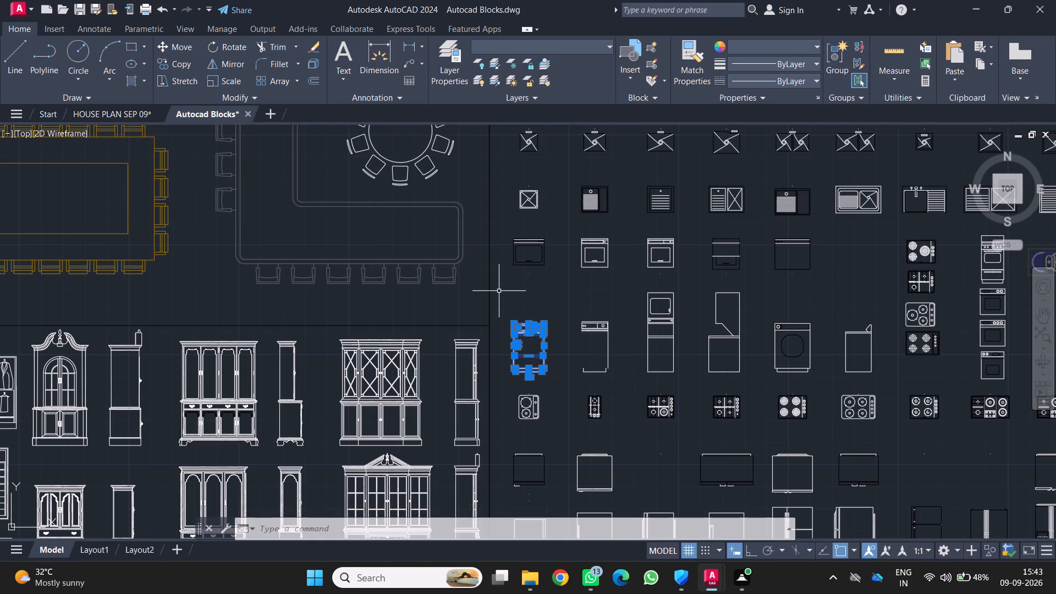
key(ctrl+c)
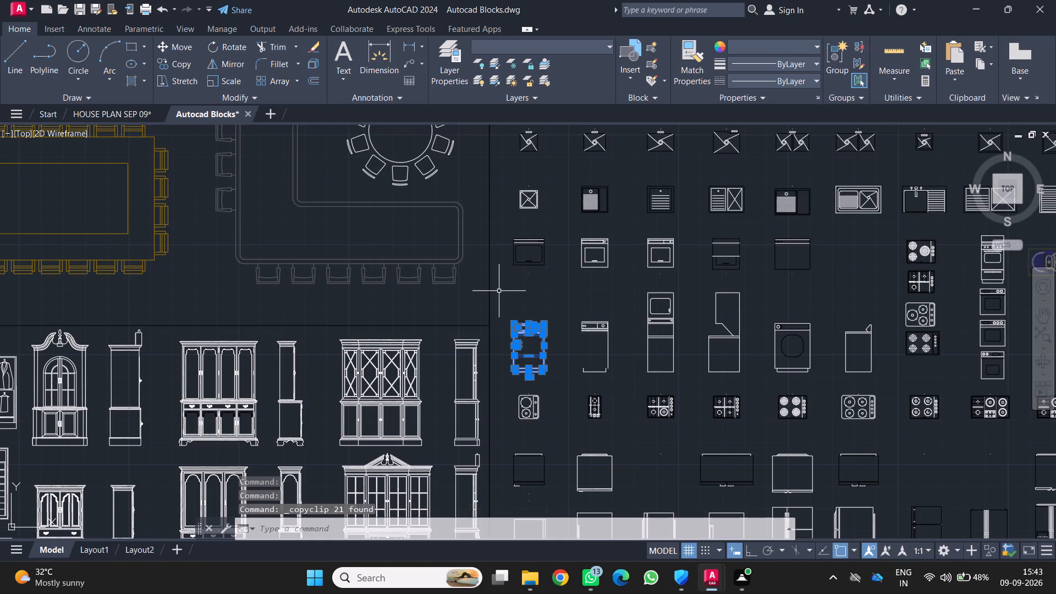
click(707, 580)
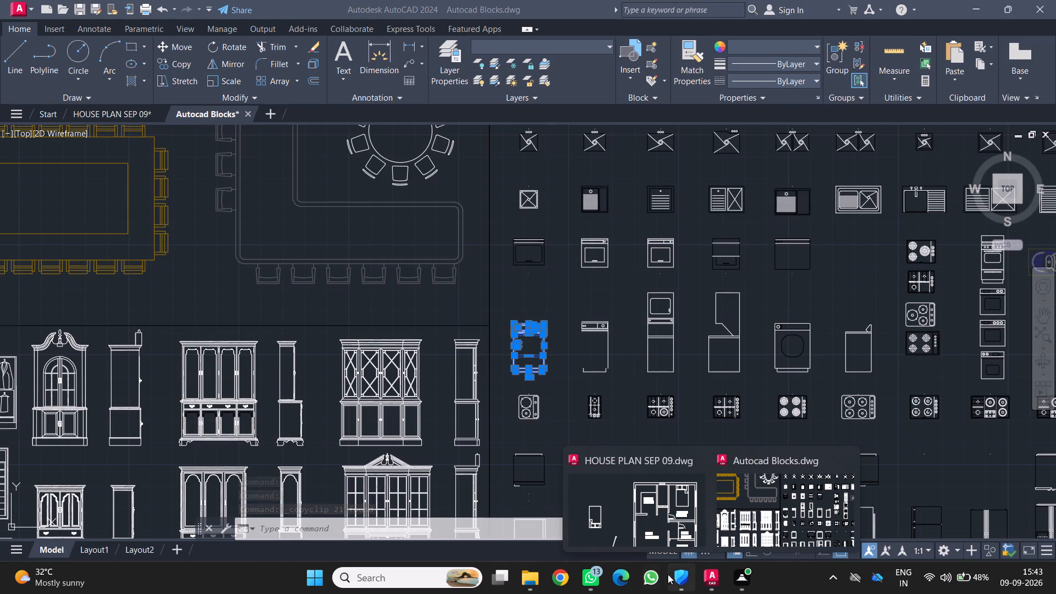
click(647, 511)
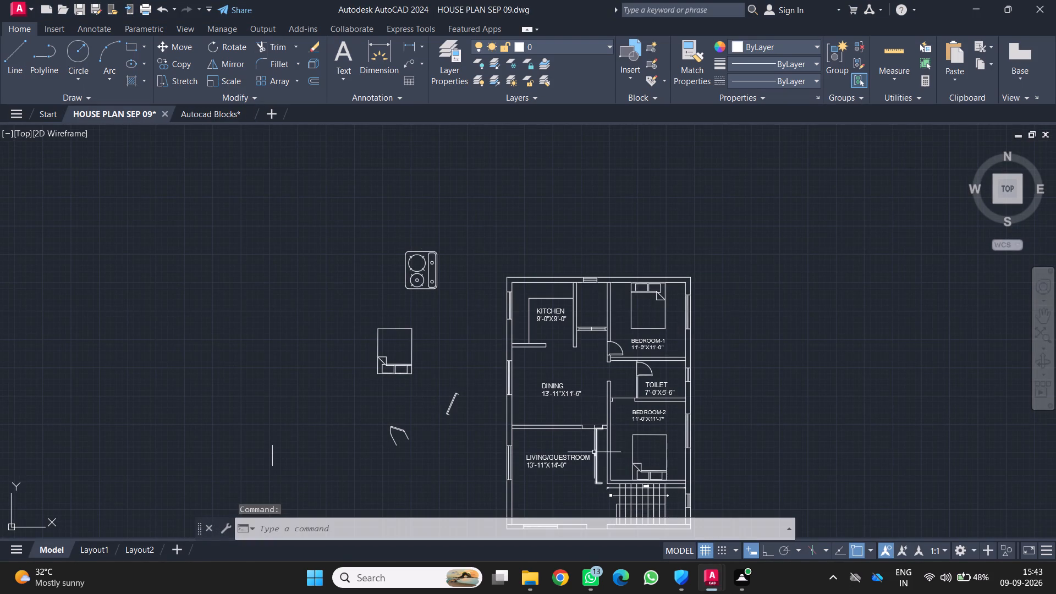
click(312, 279)
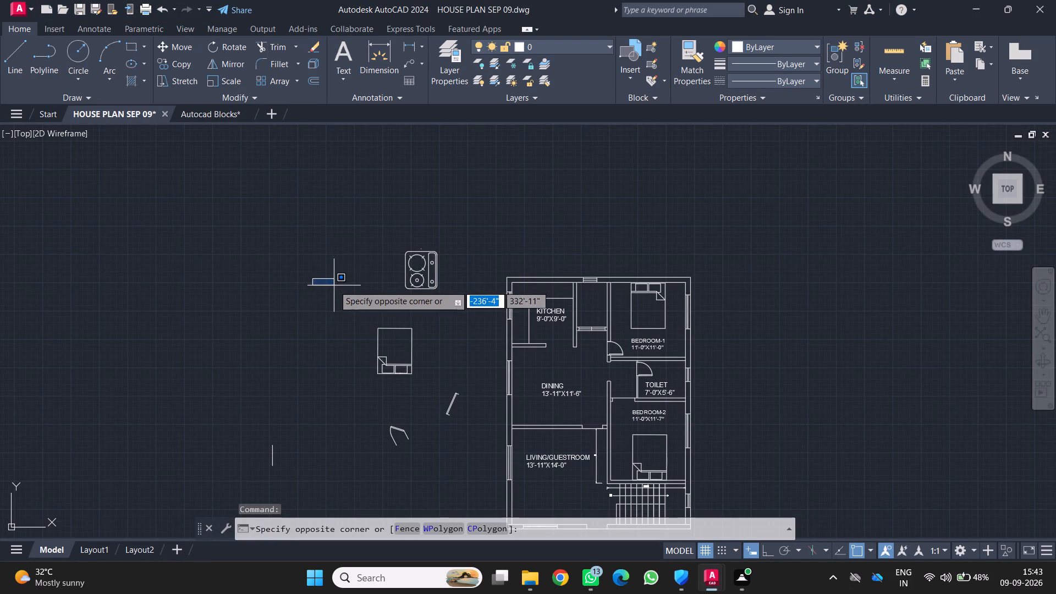
click(337, 285)
scroll(298, 310, up, 2)
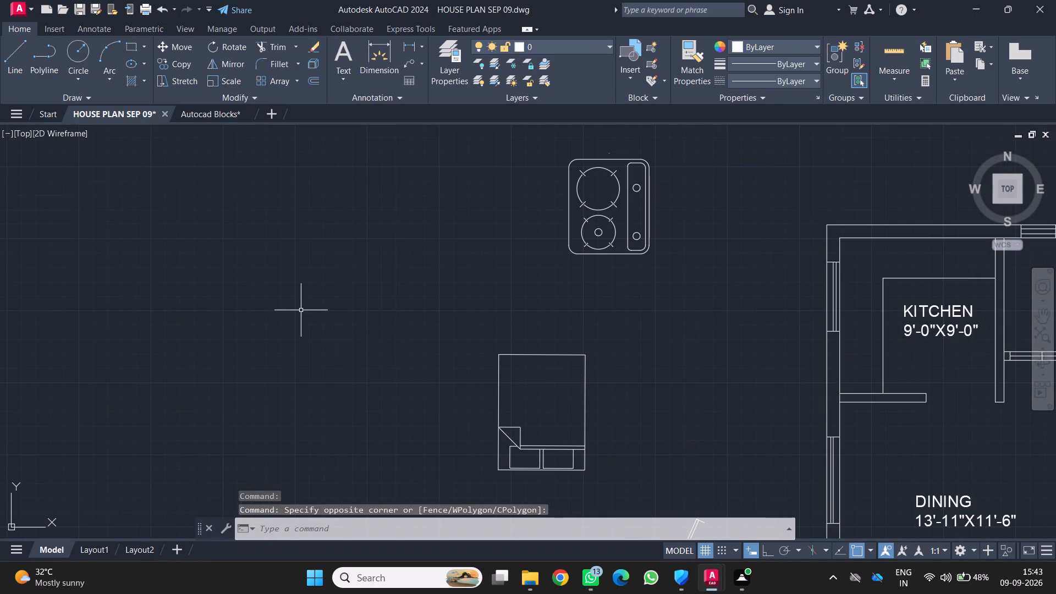
key(ctrl+v)
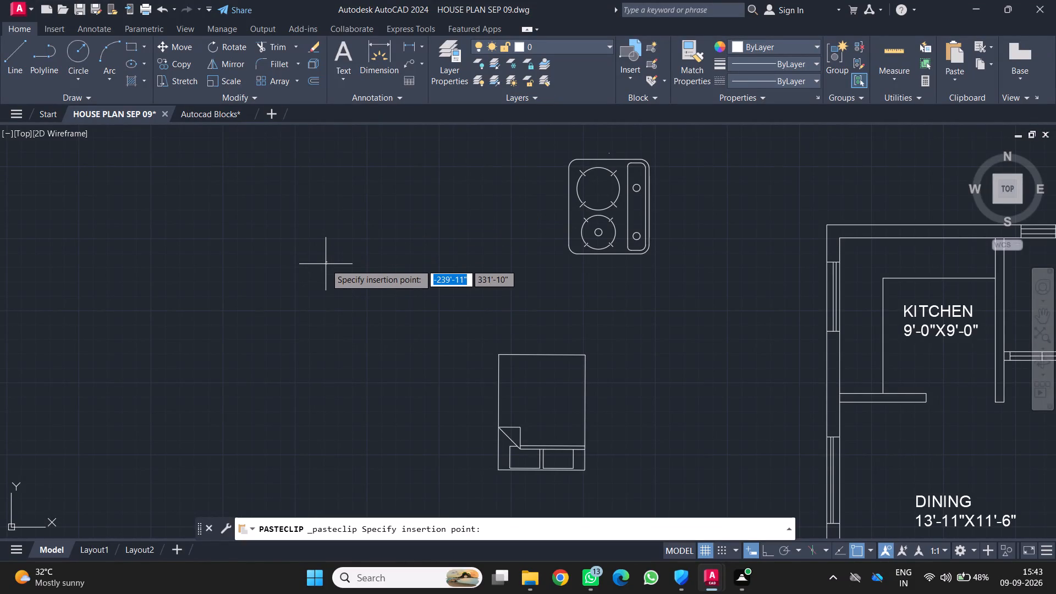
drag(326, 264, 332, 272)
Locate the tiny pasted appliance in the empty area and examine it up close.
scroll(5, 370, up, 2)
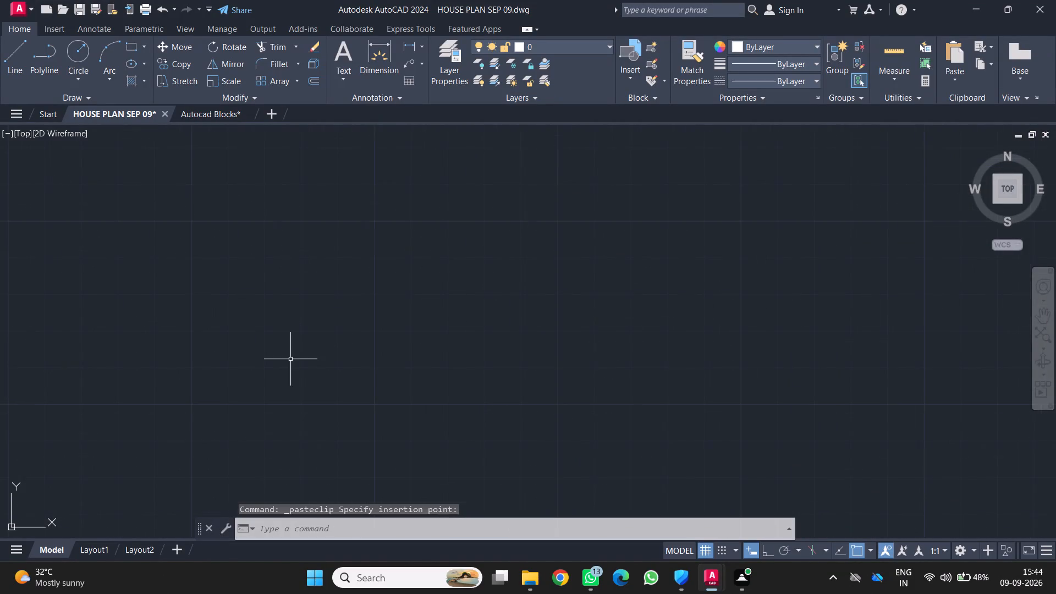
scroll(290, 360, down, 5)
scroll(285, 362, up, 3)
scroll(465, 305, up, 1)
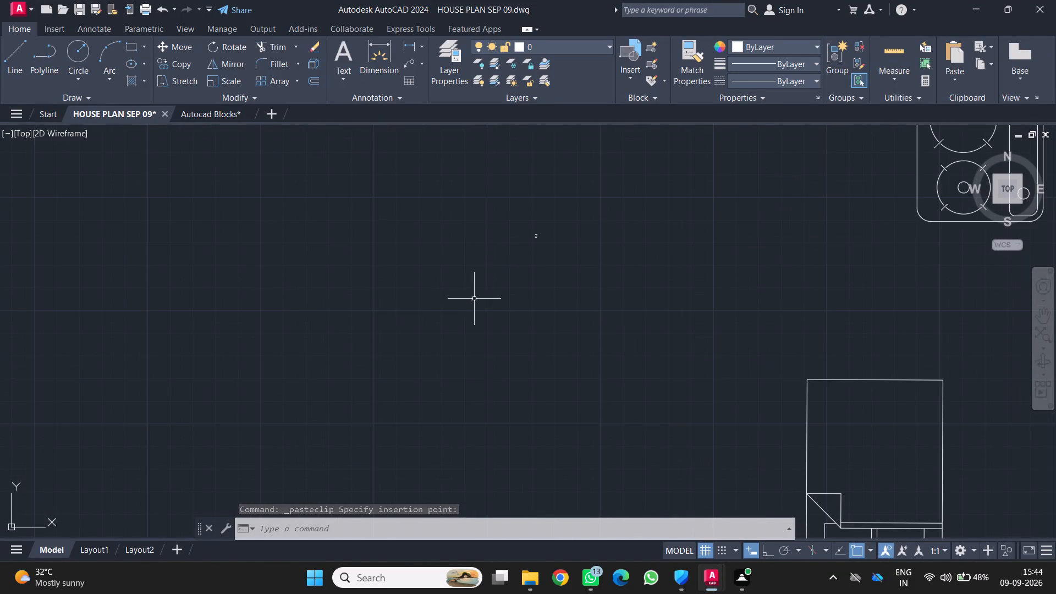
middle_drag(498, 279, 498, 323)
scroll(488, 312, up, 2)
middle_drag(542, 291, 470, 387)
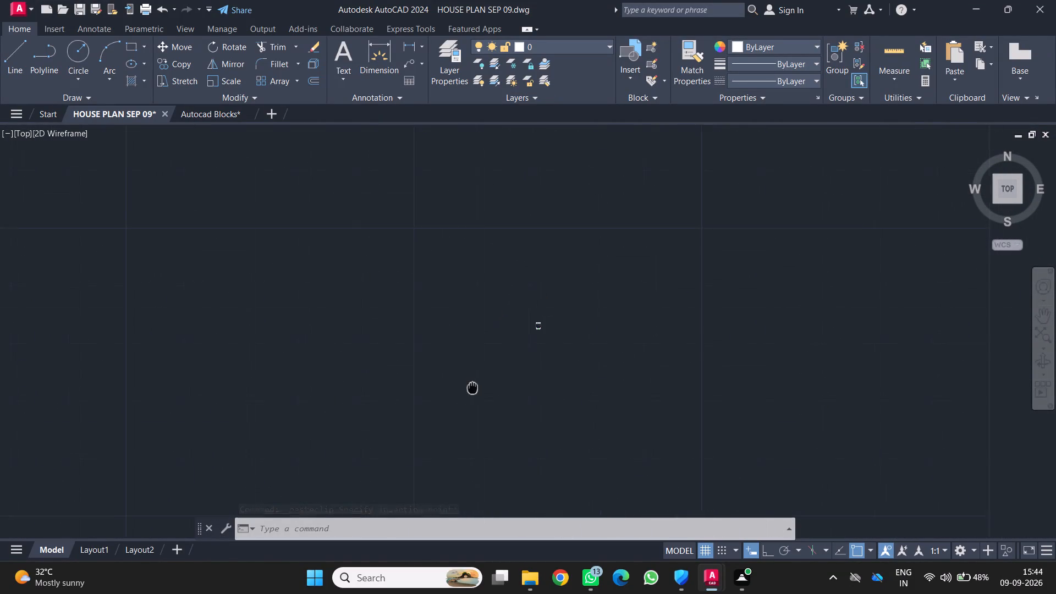
scroll(537, 344, up, 5)
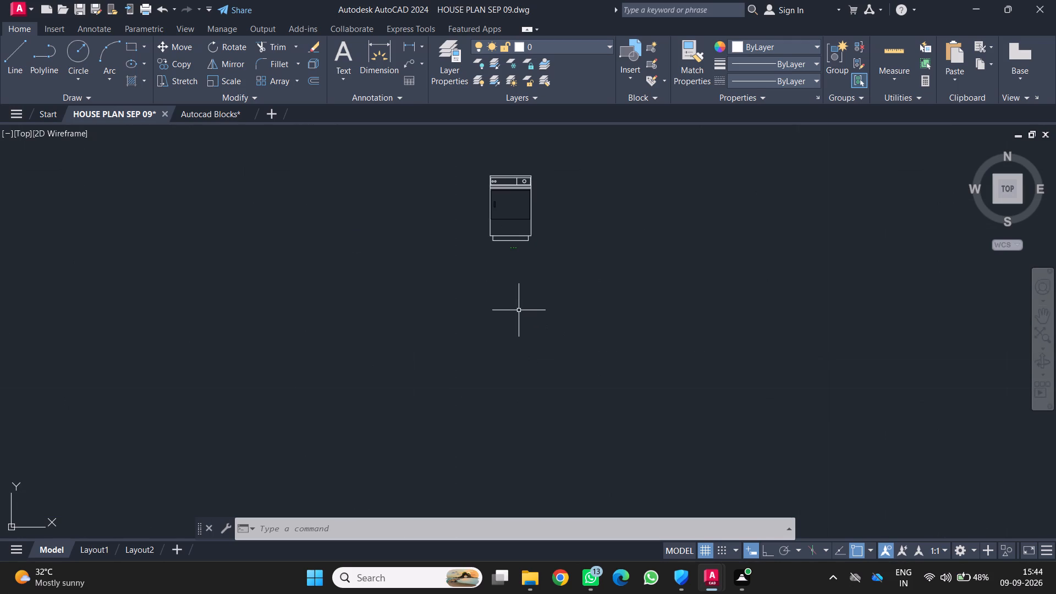
middle_drag(518, 309, 520, 464)
scroll(519, 448, up, 3)
middle_drag(514, 435, 527, 516)
scroll(519, 473, down, 1)
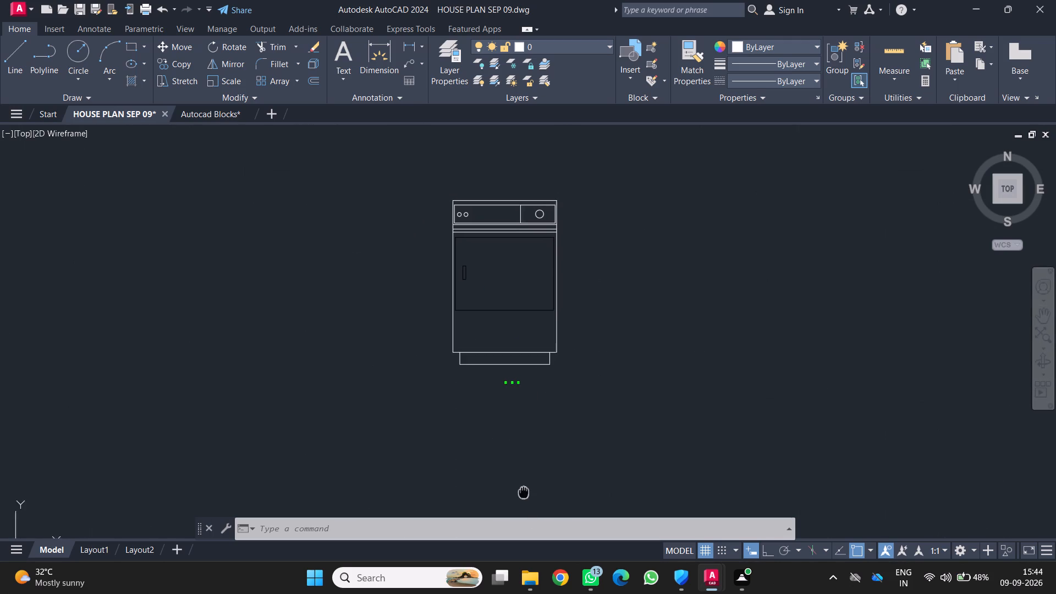
middle_drag(527, 516, 530, 529)
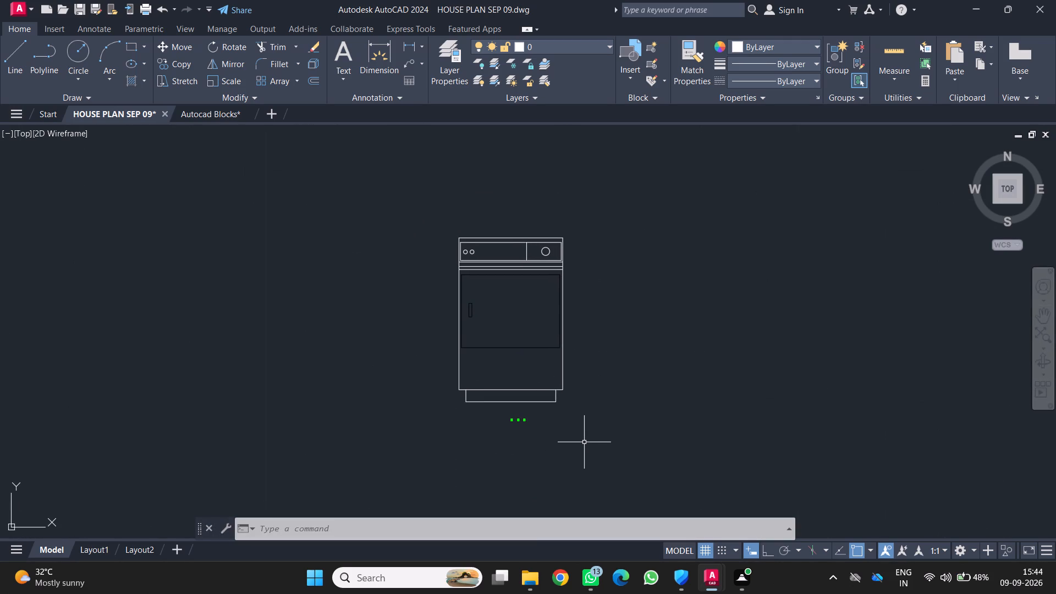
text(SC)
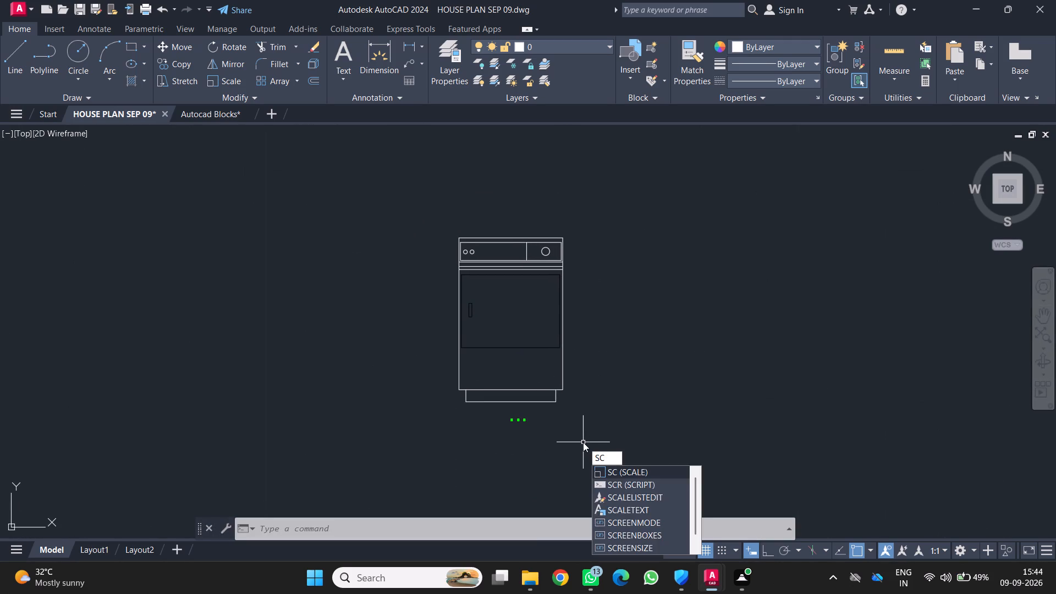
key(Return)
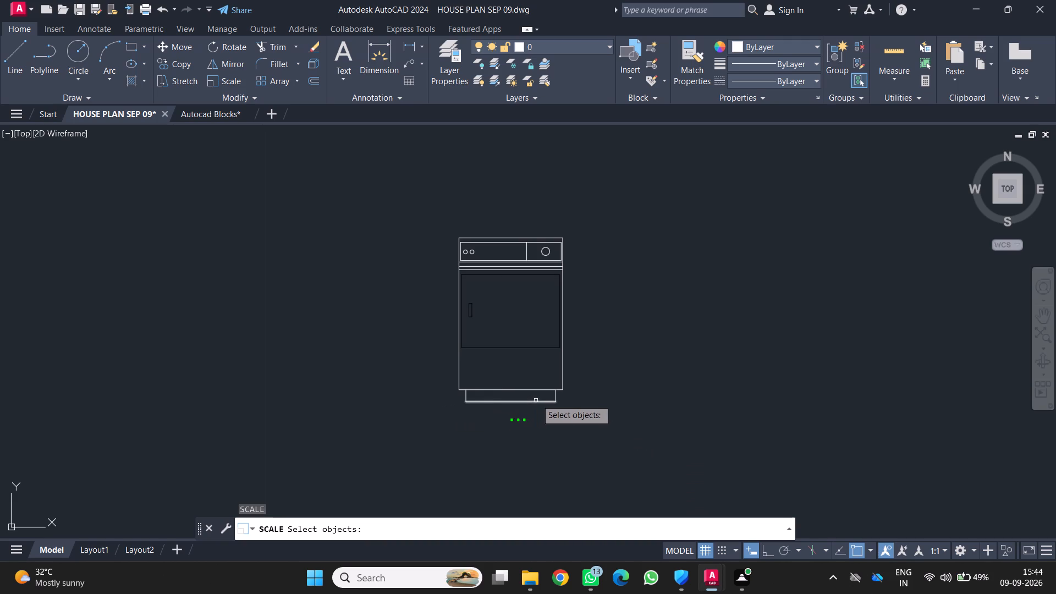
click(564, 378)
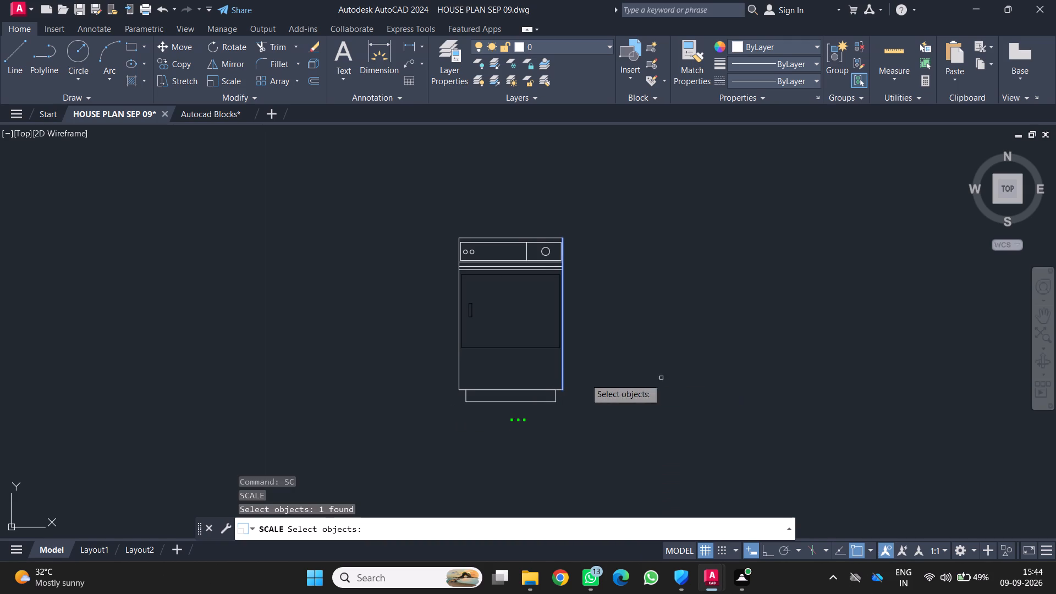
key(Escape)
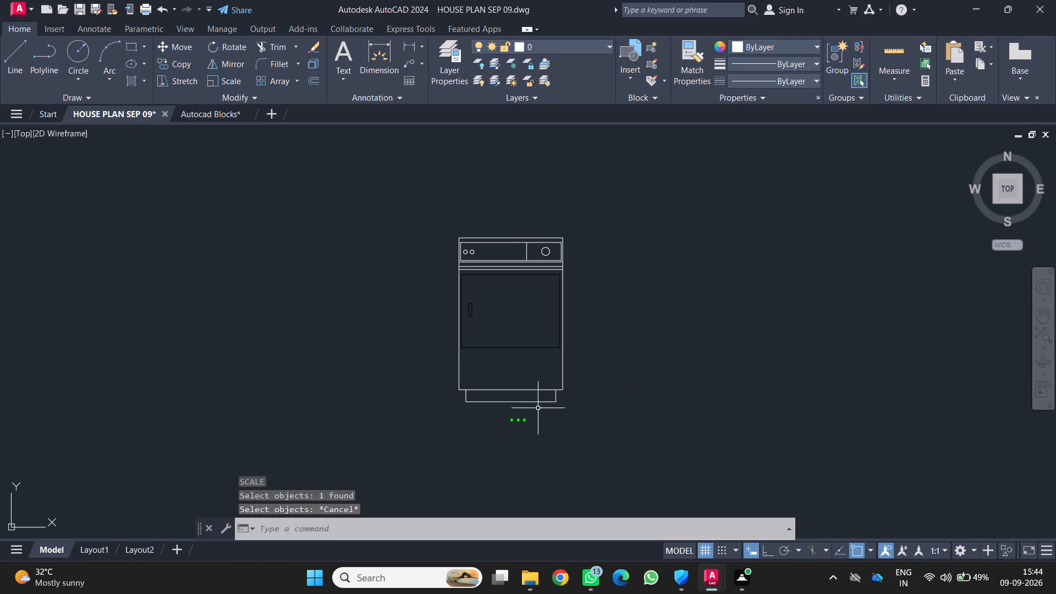
Scale up the whole tiny pasted appliance front freely about its centre.
click(603, 416)
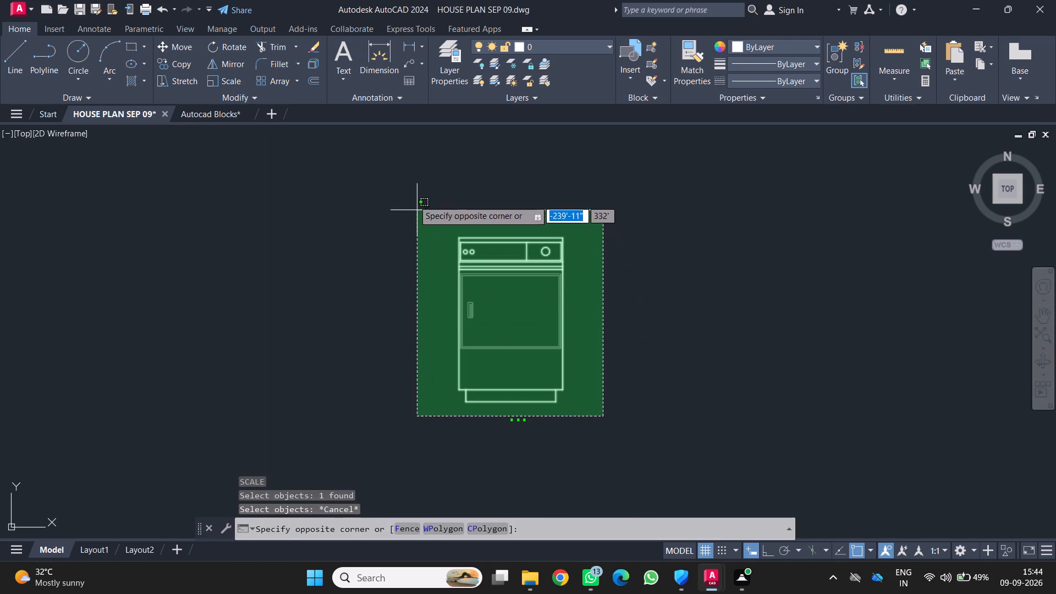
click(413, 197)
text(SC)
key(Return)
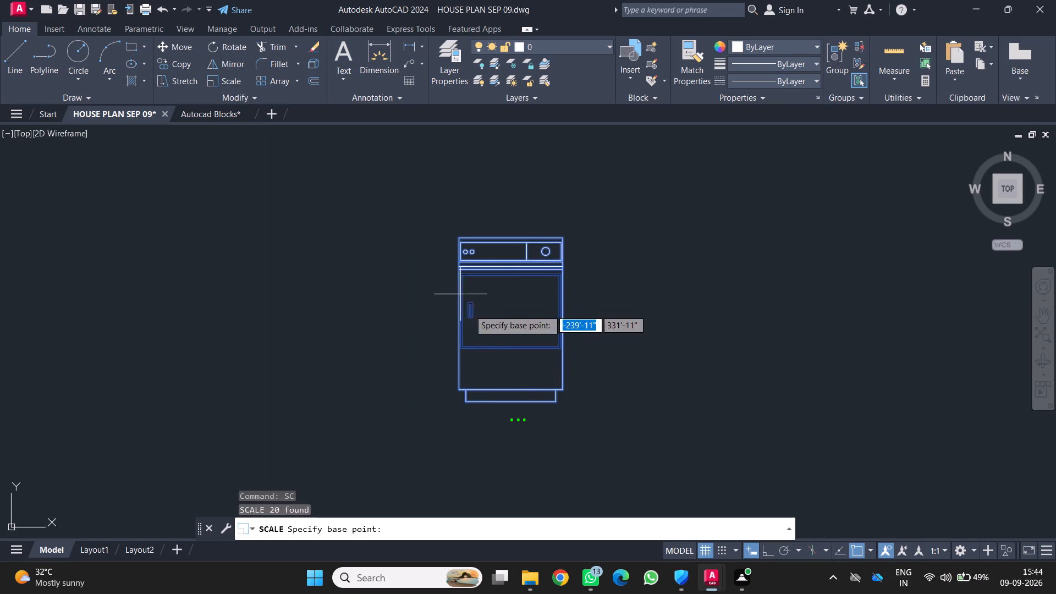
click(510, 312)
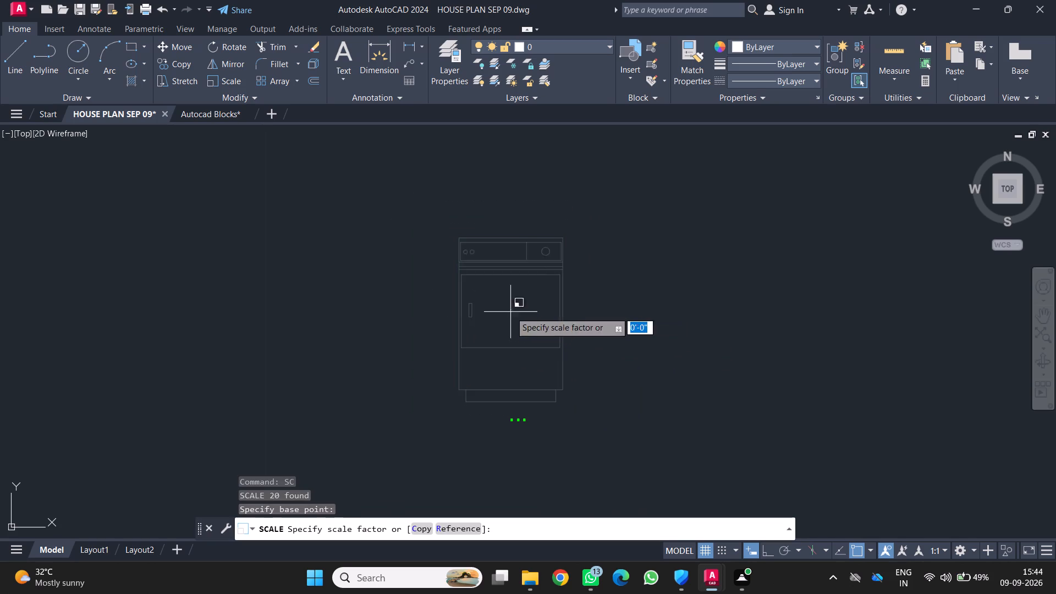
click(665, 309)
Scale the still tiny appliance front up again about its centre until it is larger than the two-burner cooktop.
scroll(681, 326, down, 4)
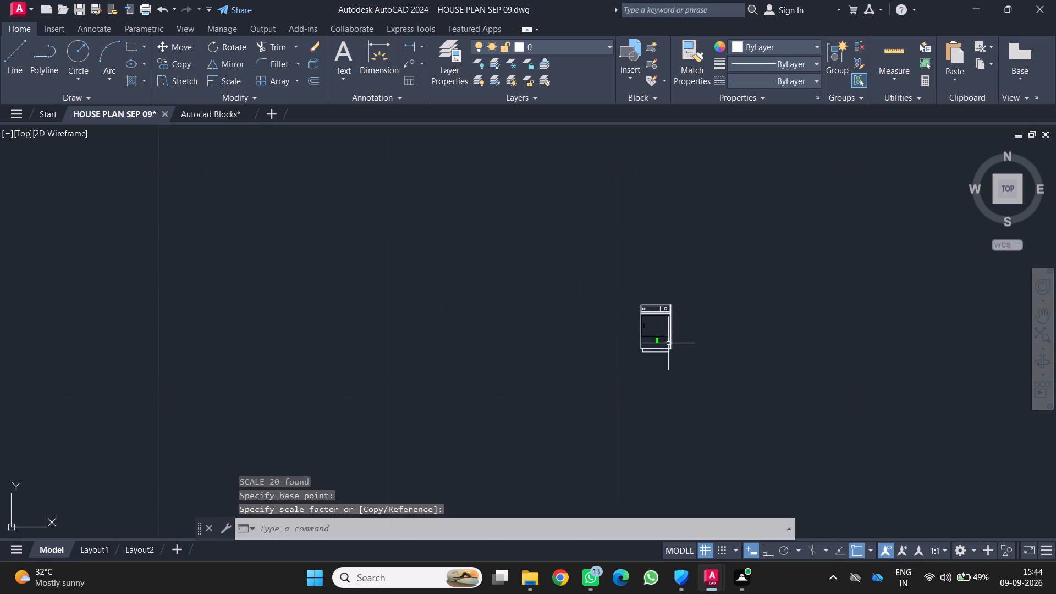
scroll(668, 344, down, 1)
middle_drag(711, 351, 403, 351)
scroll(403, 351, down, 4)
scroll(750, 303, down, 3)
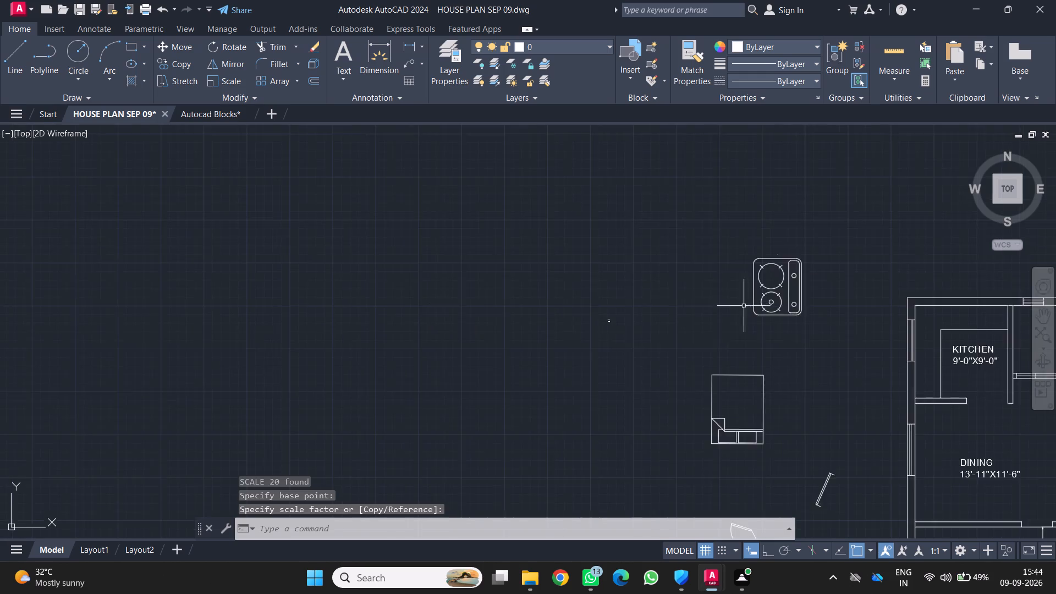
middle_drag(758, 337, 597, 372)
scroll(502, 375, up, 2)
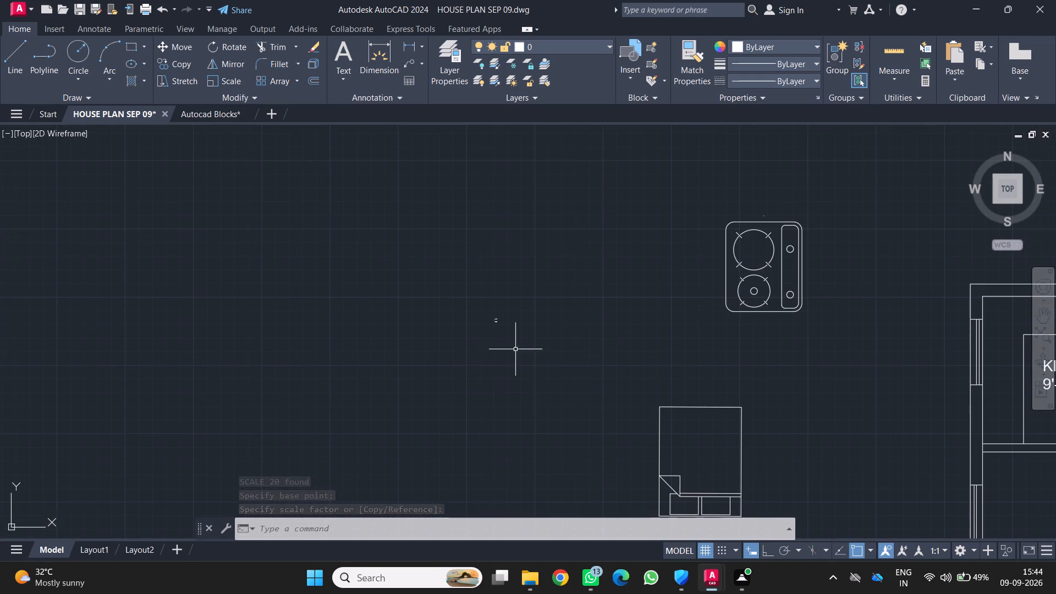
click(515, 331)
click(469, 306)
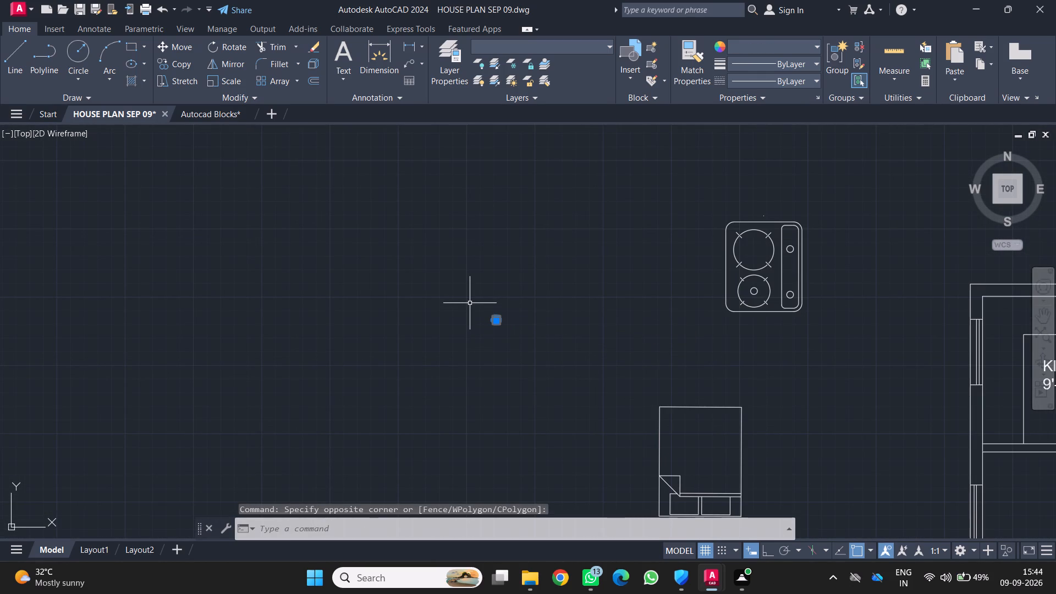
text(SC)
key(Return)
click(493, 320)
click(585, 271)
Scale the oversized appliance front down about its centre to slightly less than the two-burner cooktop's height.
scroll(593, 293, down, 3)
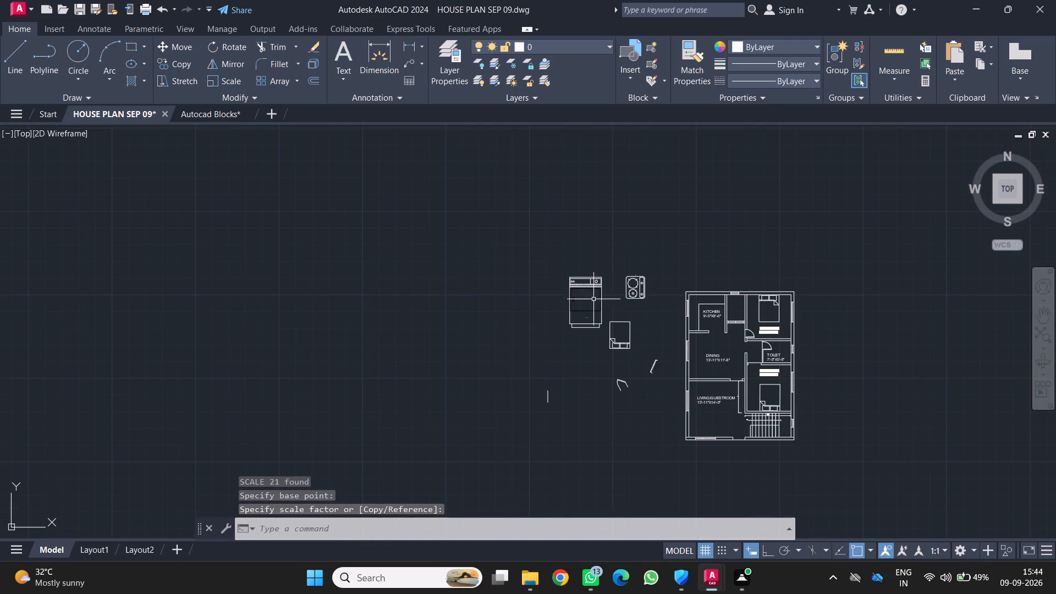
scroll(657, 324, up, 1)
middle_drag(681, 329, 616, 331)
scroll(564, 333, up, 2)
scroll(701, 324, down, 1)
middle_drag(701, 325, 603, 361)
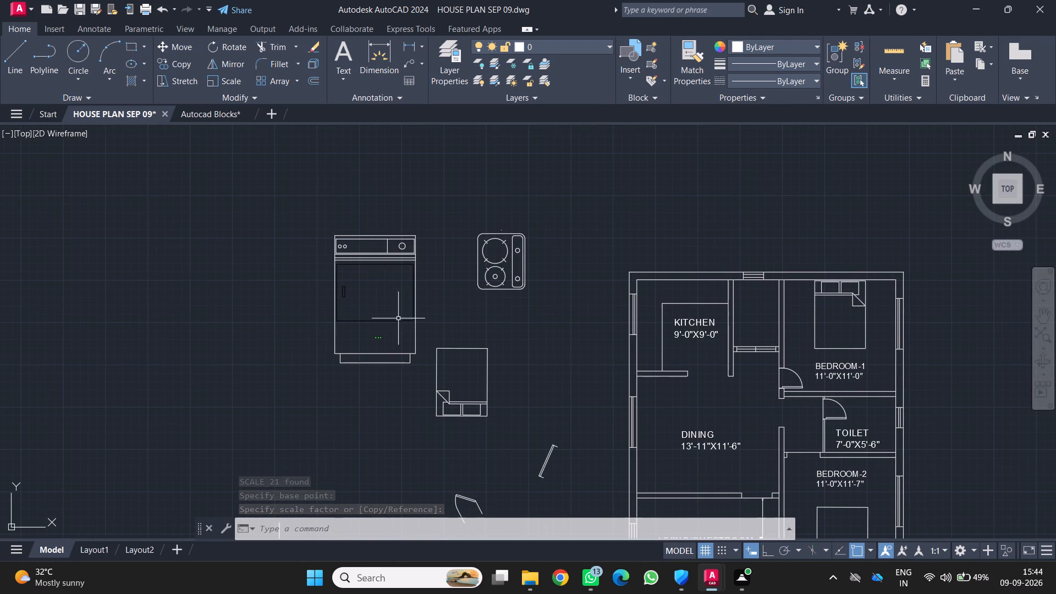
click(415, 299)
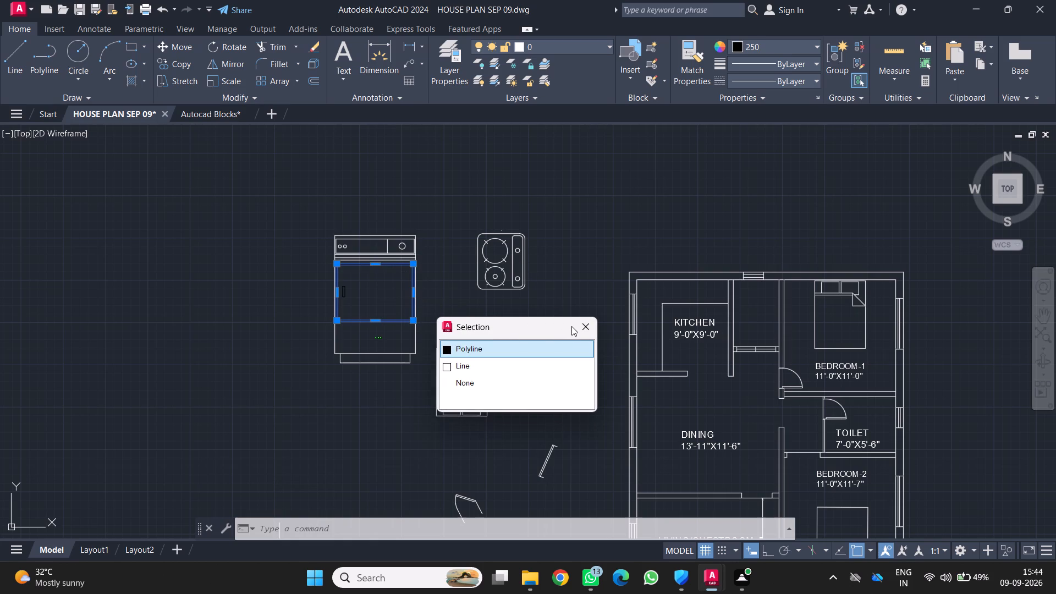
click(580, 326)
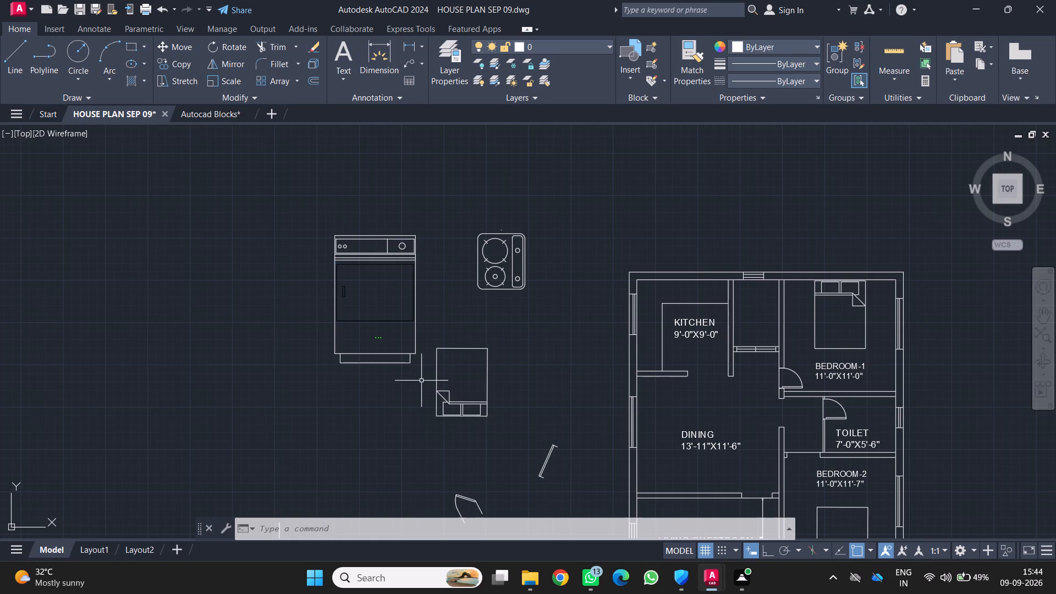
click(421, 381)
click(312, 227)
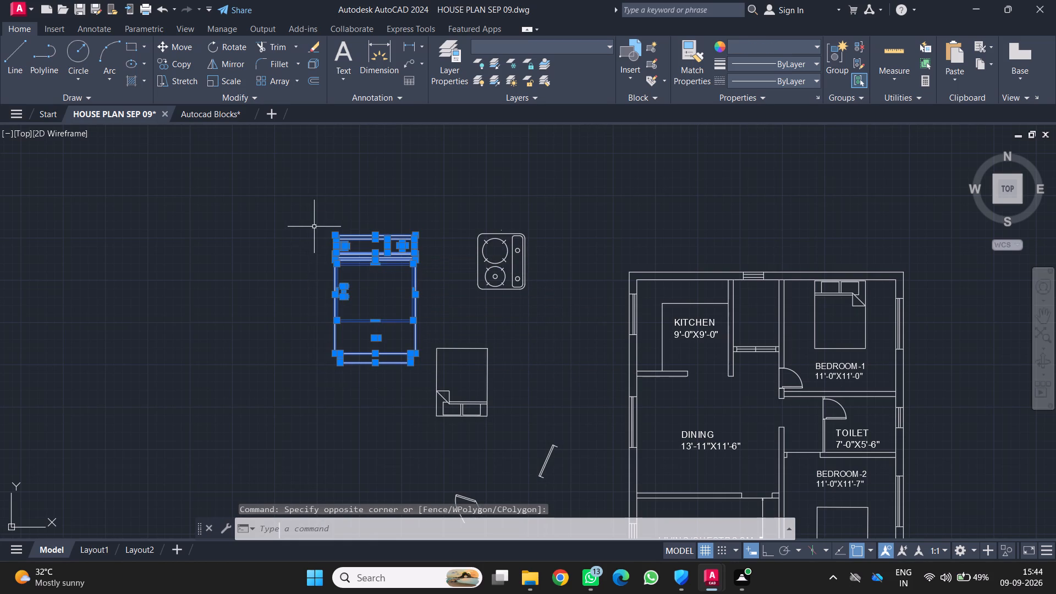
text(SC)
key(Return)
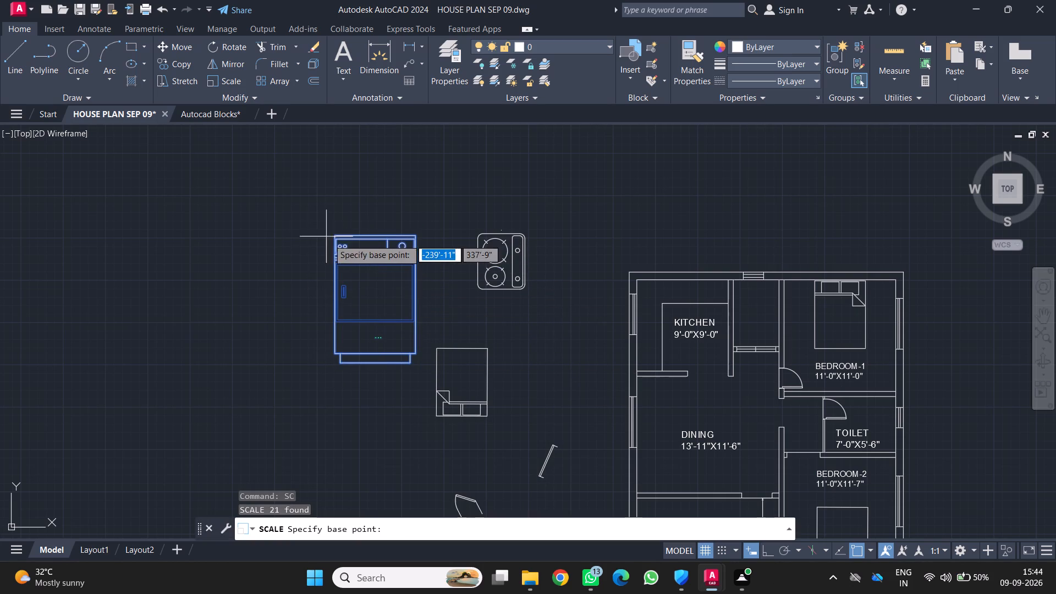
click(373, 293)
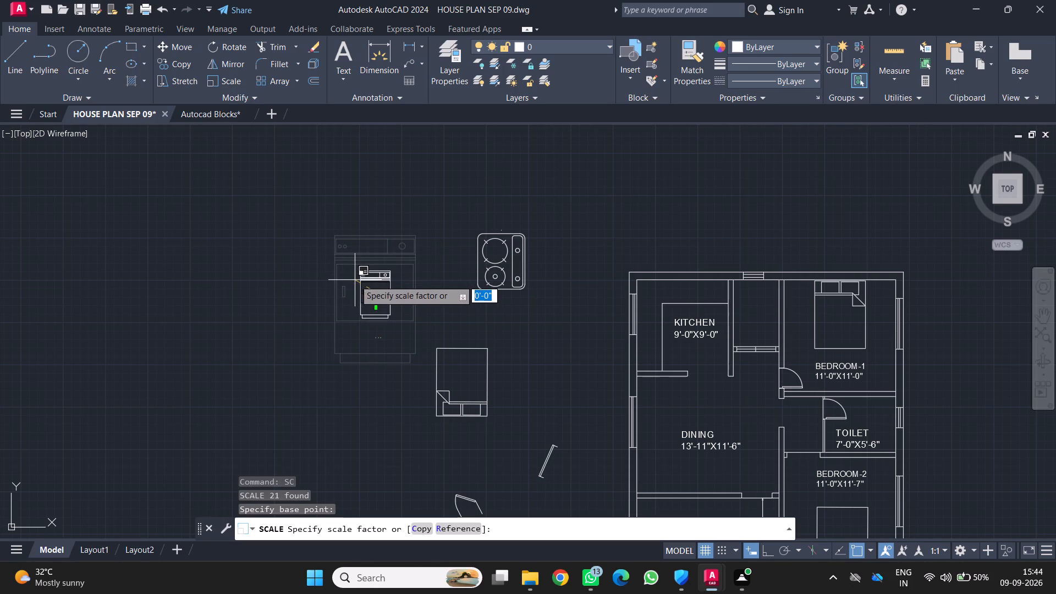
click(355, 280)
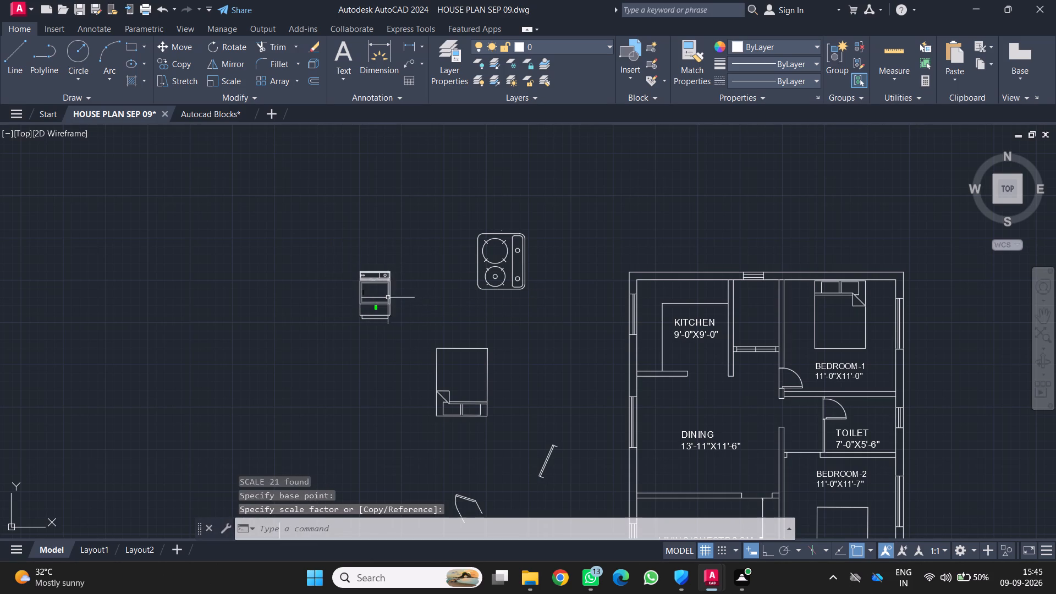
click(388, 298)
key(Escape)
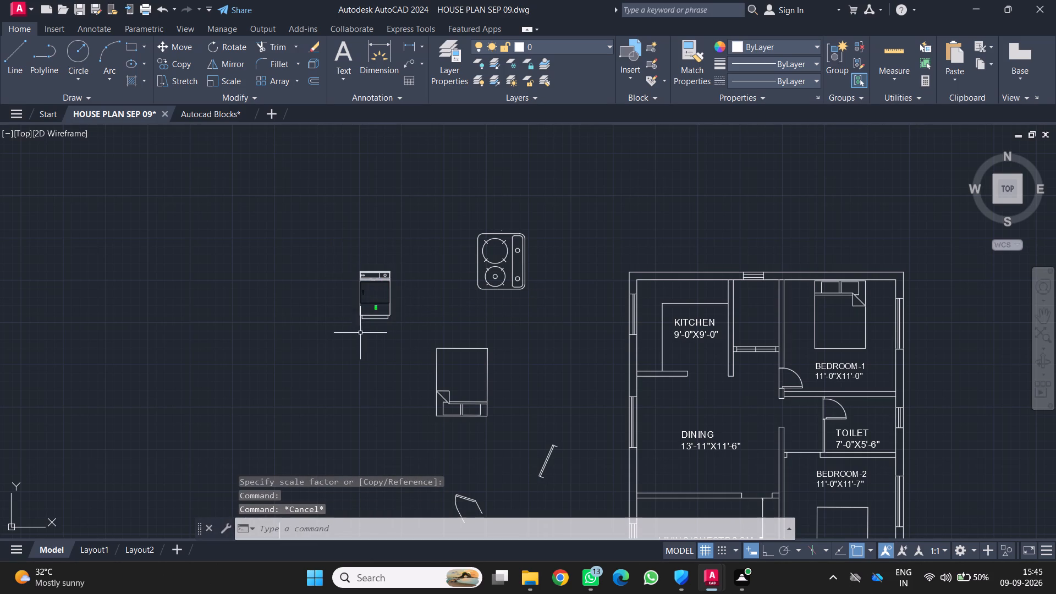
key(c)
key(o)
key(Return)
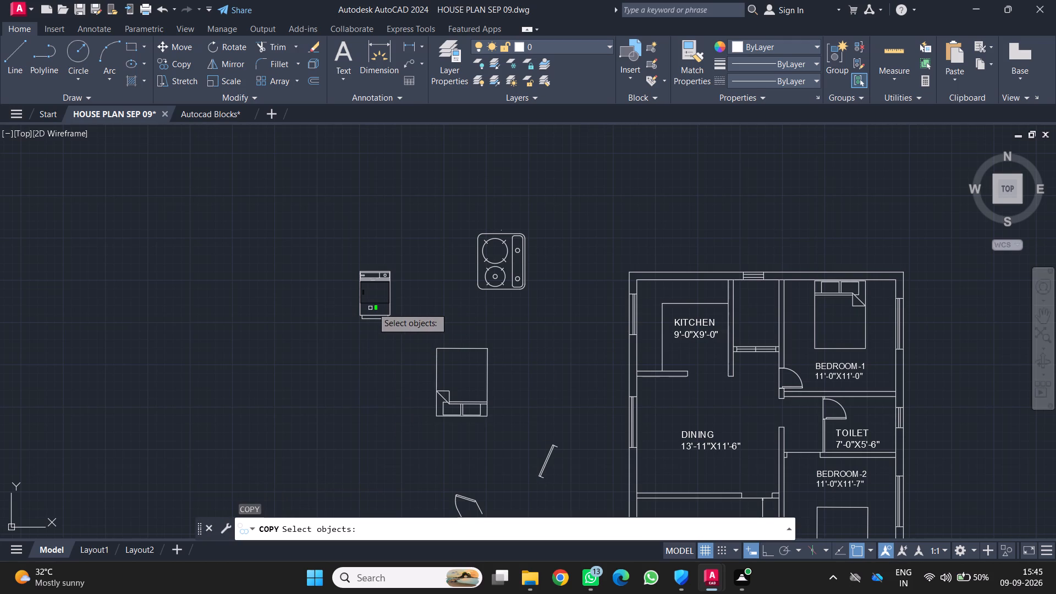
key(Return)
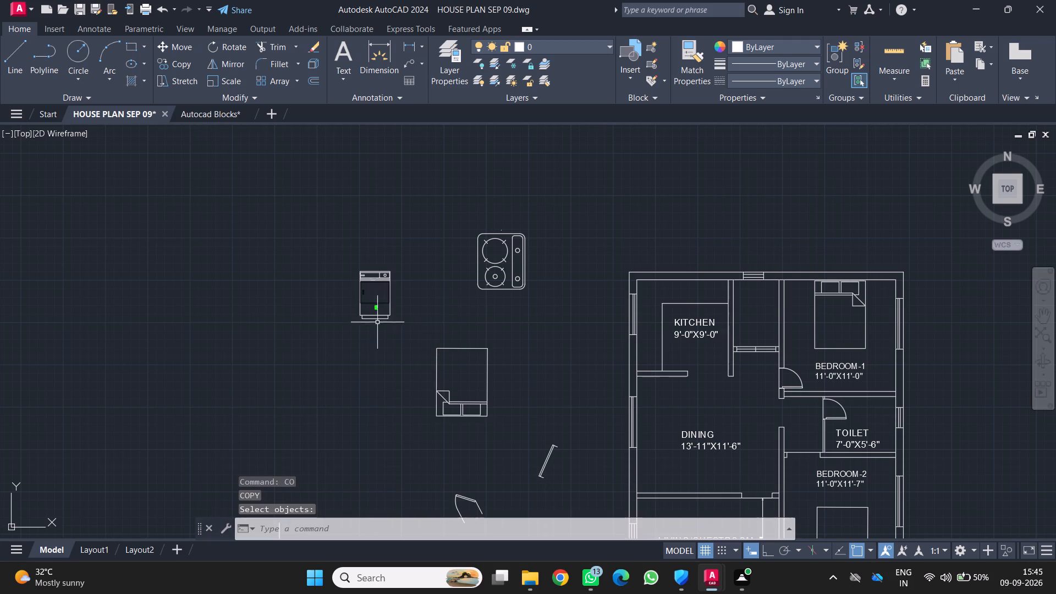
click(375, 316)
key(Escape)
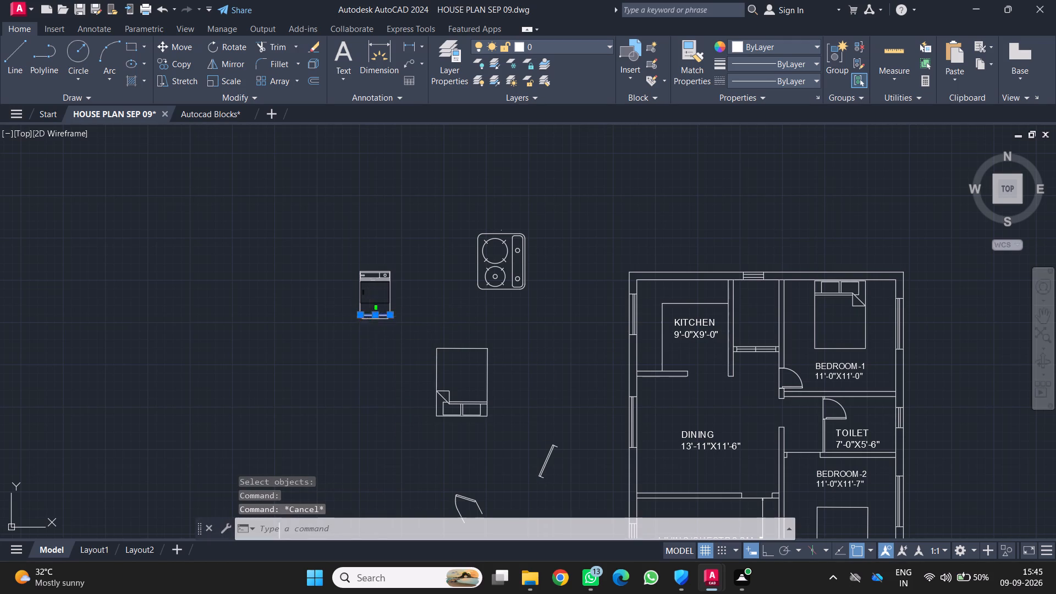
Copy the whole appliance front about 16'-7" across, into the gap between the cooktop and the kitchen's outer wall.
click(400, 320)
click(333, 255)
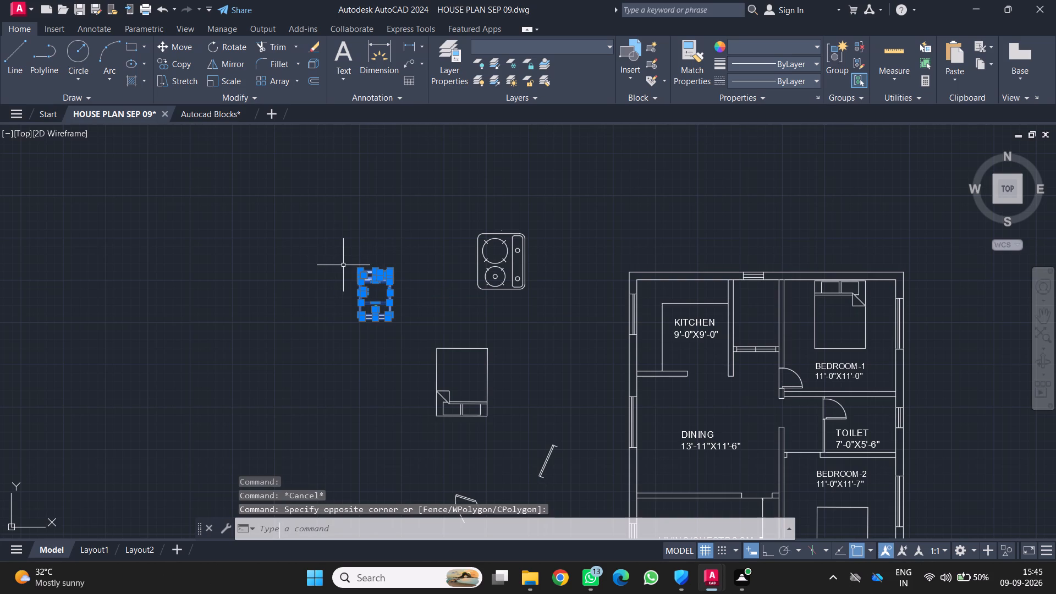
key(c)
key(o)
key(Return)
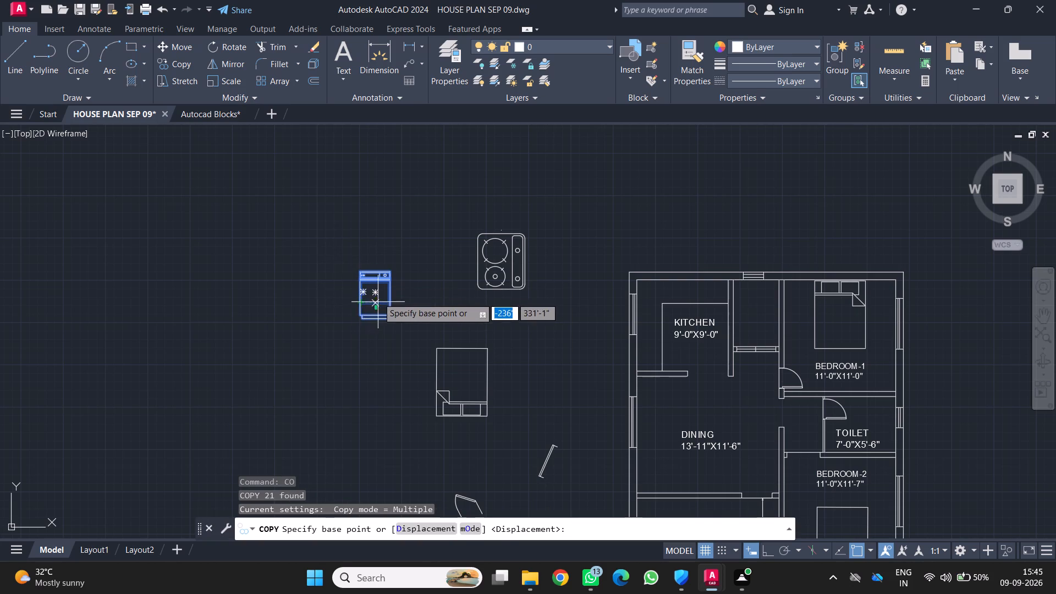
click(378, 295)
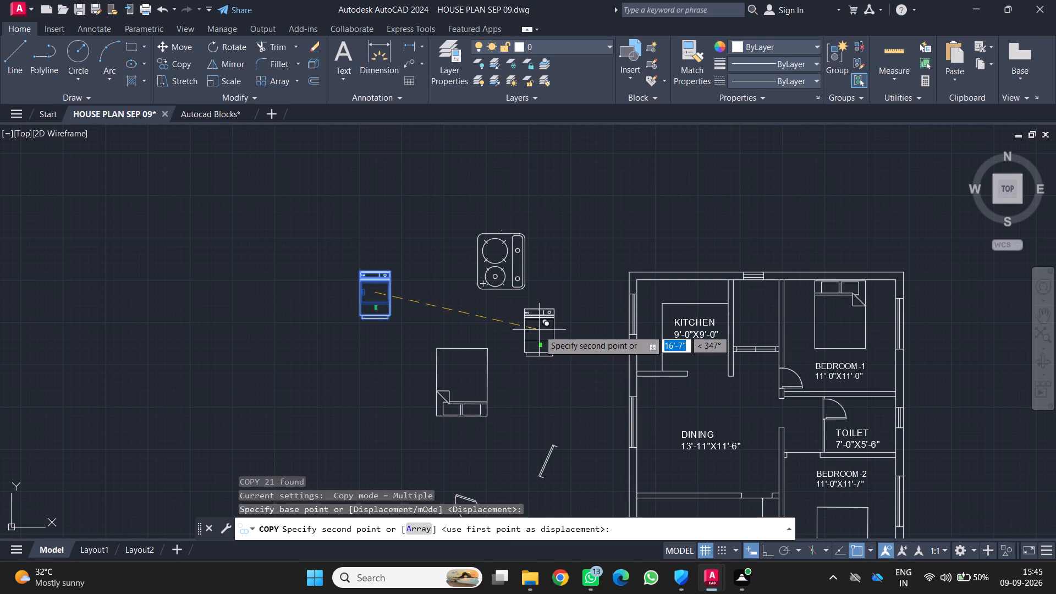
click(539, 330)
key(Return)
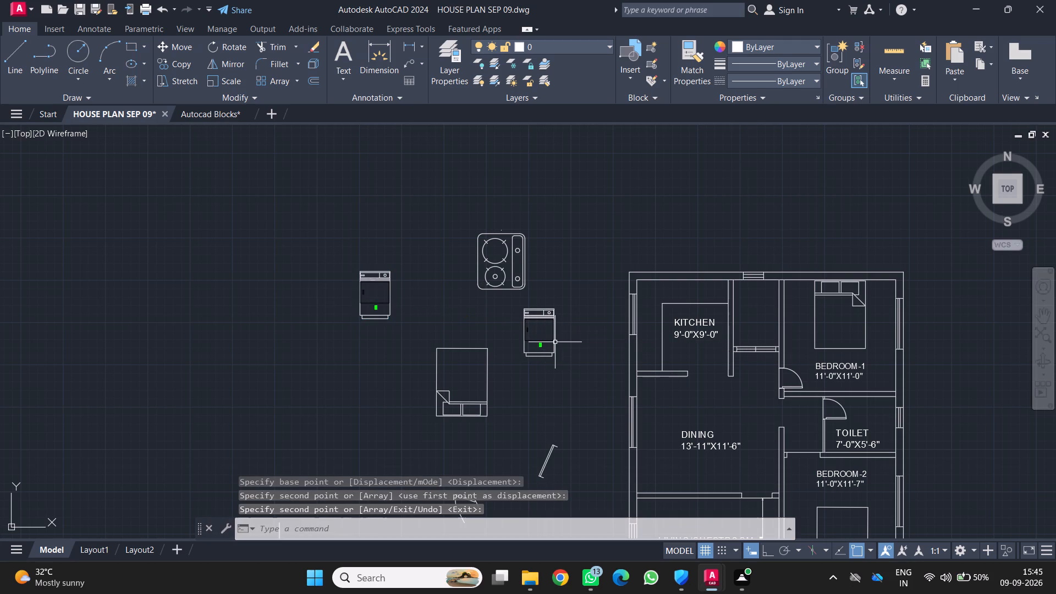
Scale the copied appliance front nearest the kitchen down slightly about its centre.
click(553, 339)
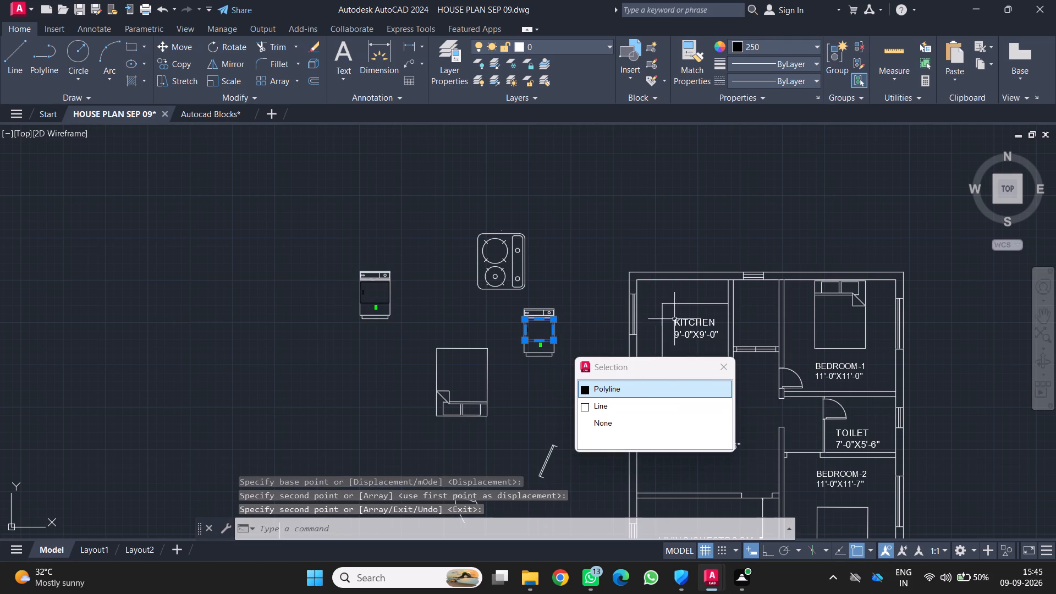
click(722, 362)
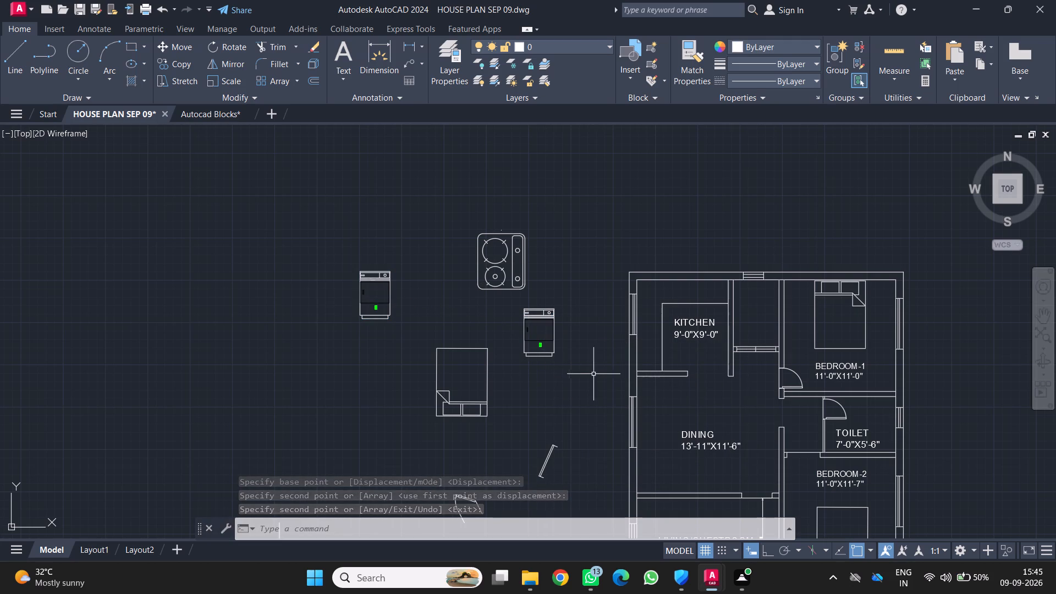
click(587, 376)
click(512, 304)
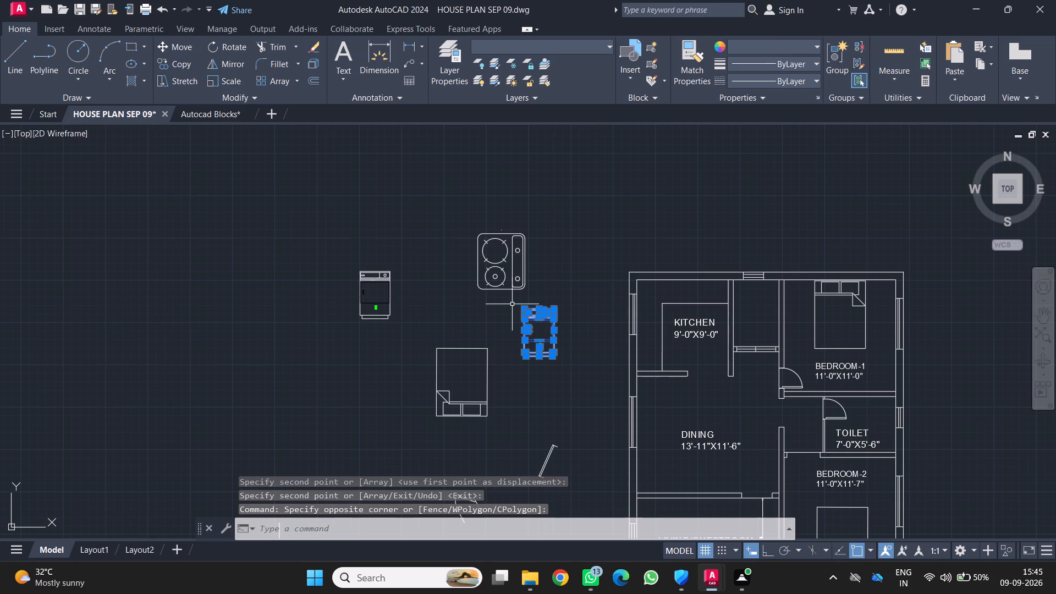
text(SC)
key(Return)
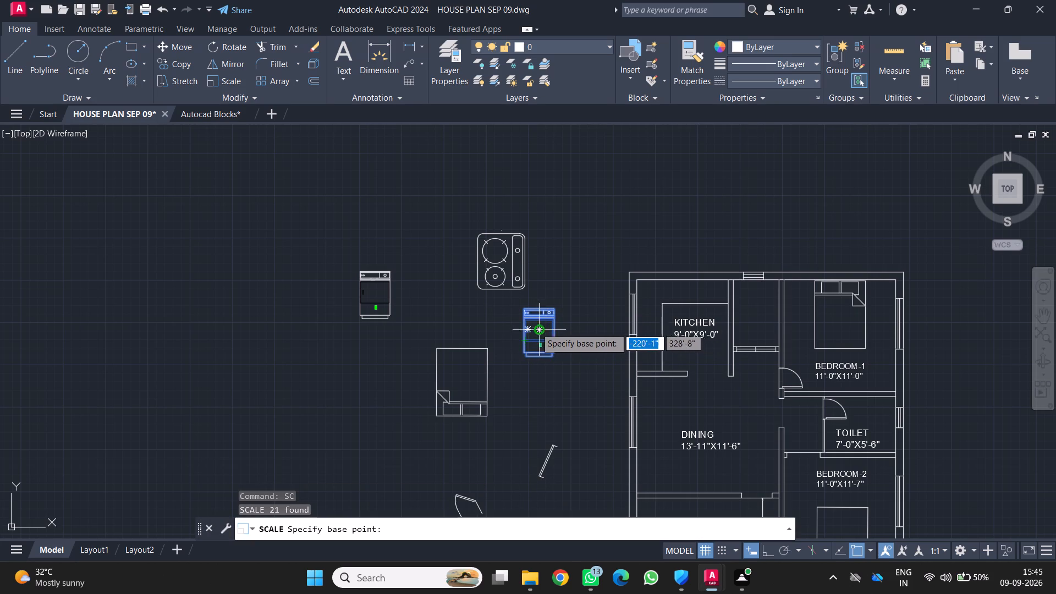
click(536, 328)
click(526, 318)
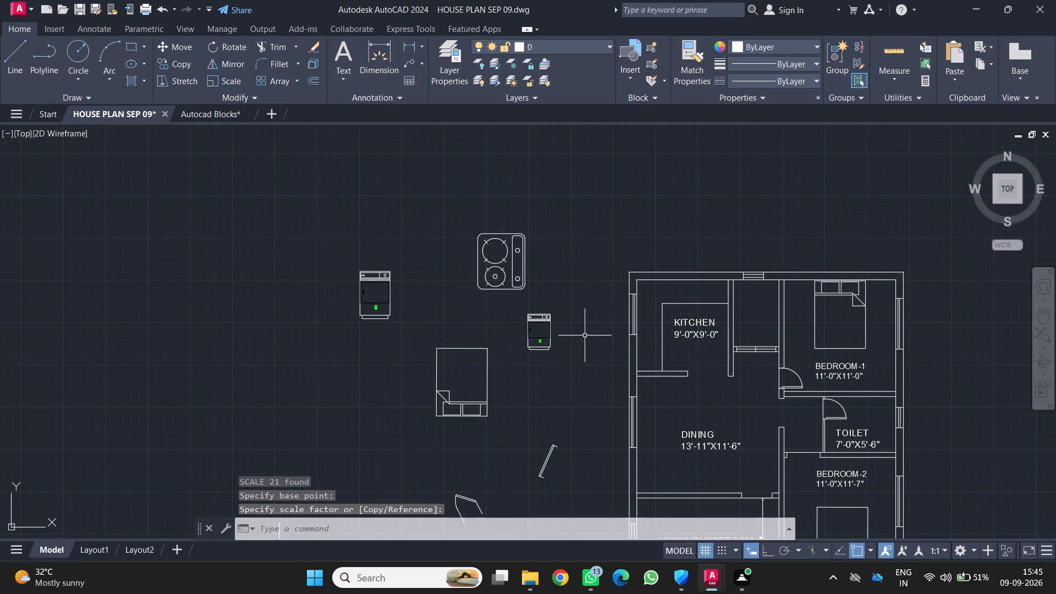
Copy the reduced appliance front about 10'-11" into the KITCHEN, between the windowed outer wall and the counter line.
drag(566, 361, 554, 351)
click(511, 307)
text(CO)
key(Return)
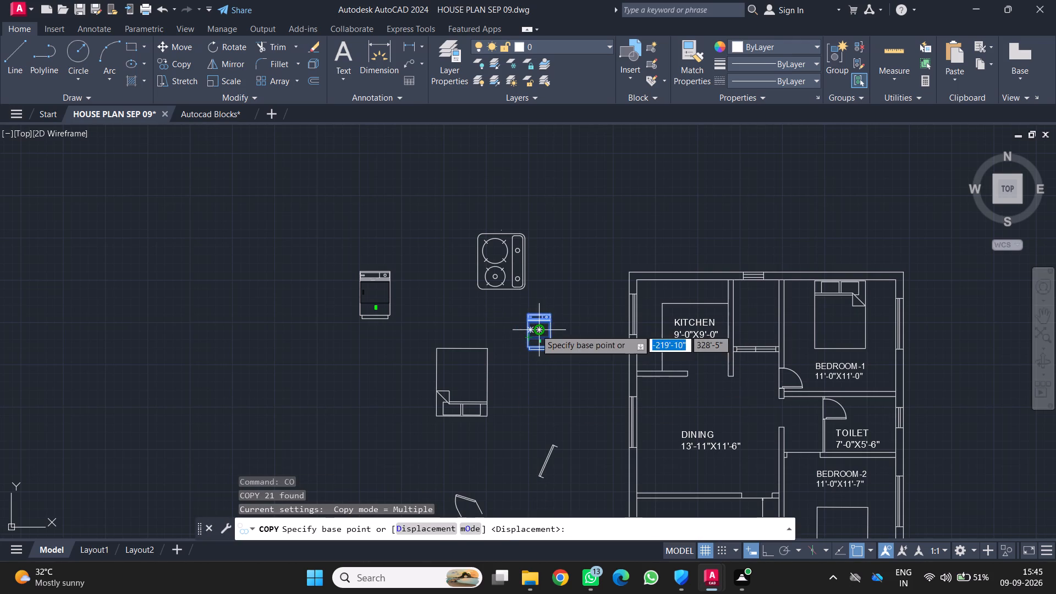
click(536, 329)
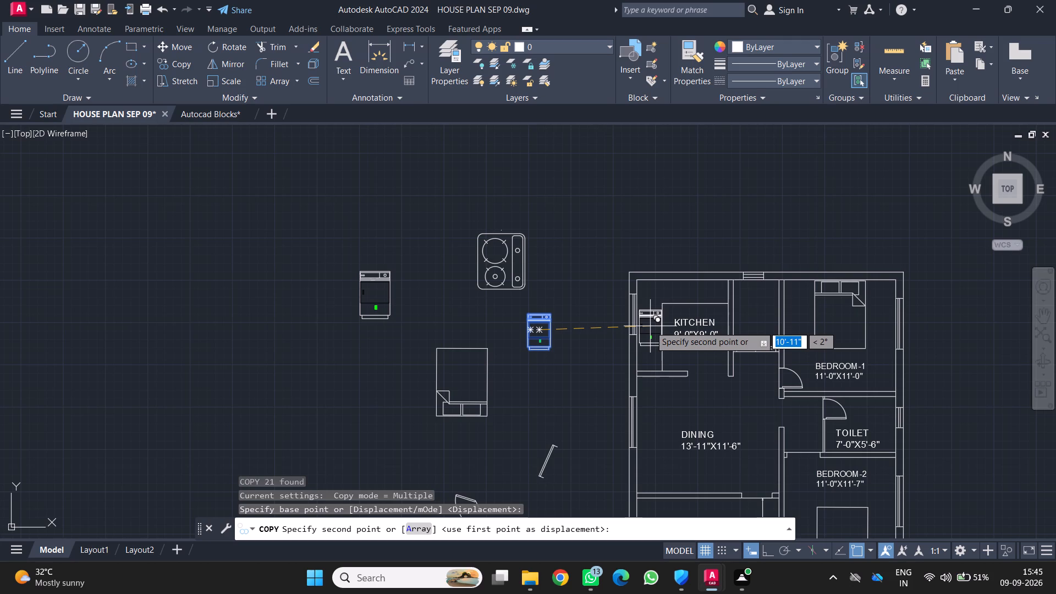
click(650, 326)
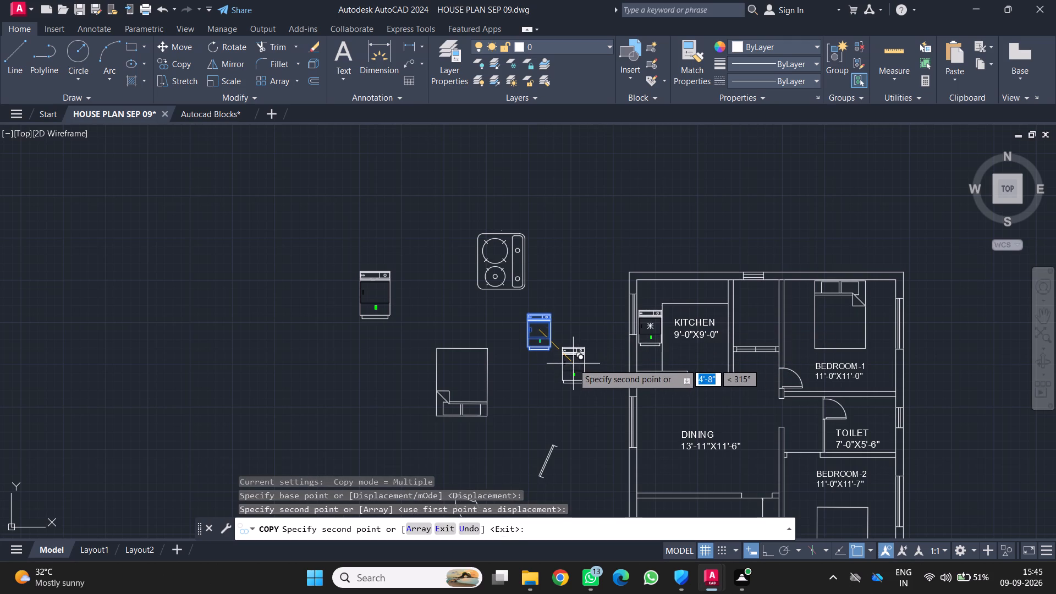
key(Return)
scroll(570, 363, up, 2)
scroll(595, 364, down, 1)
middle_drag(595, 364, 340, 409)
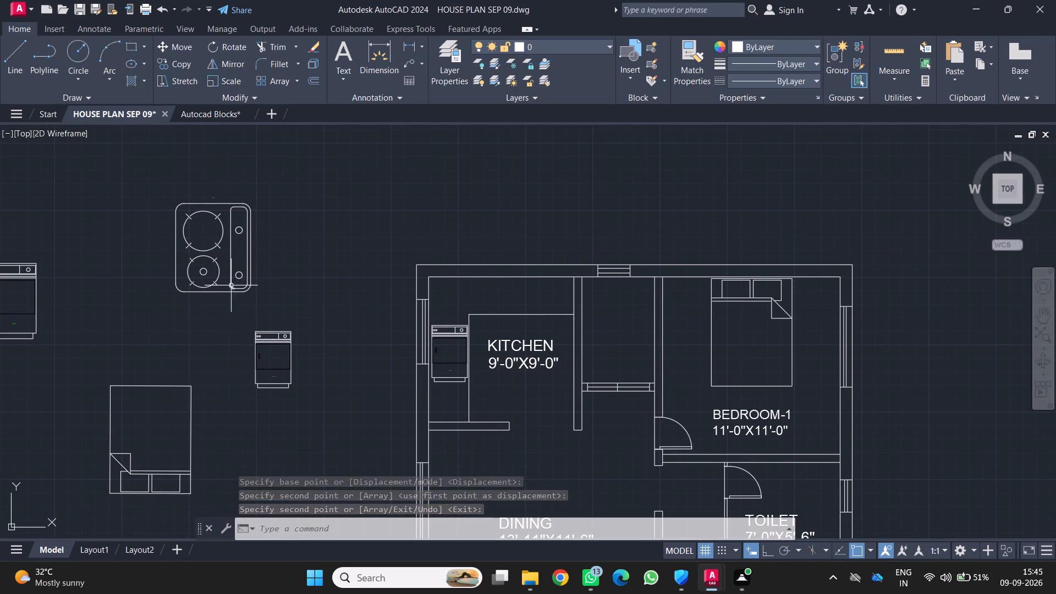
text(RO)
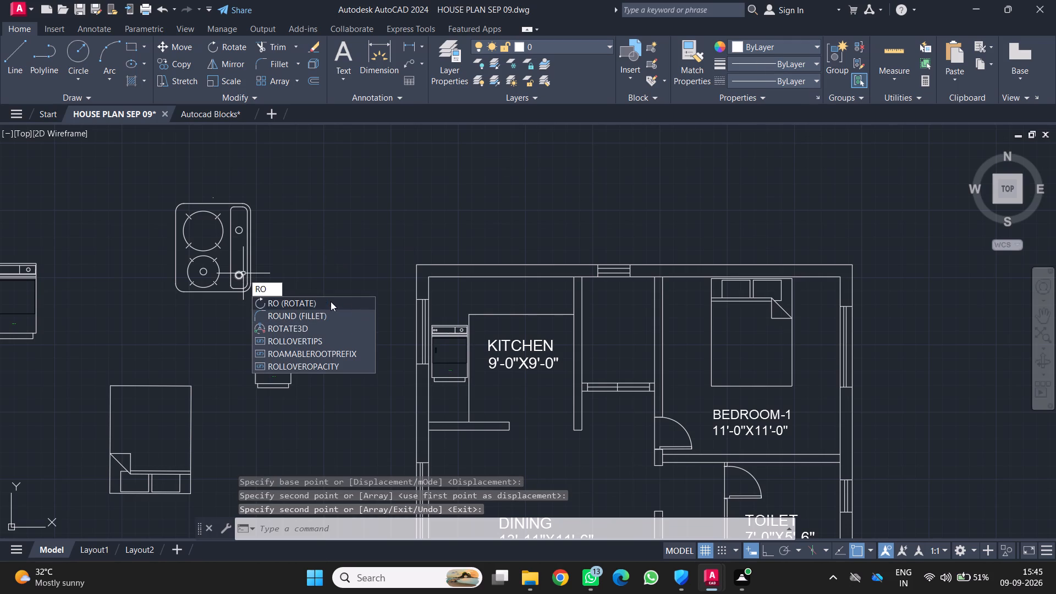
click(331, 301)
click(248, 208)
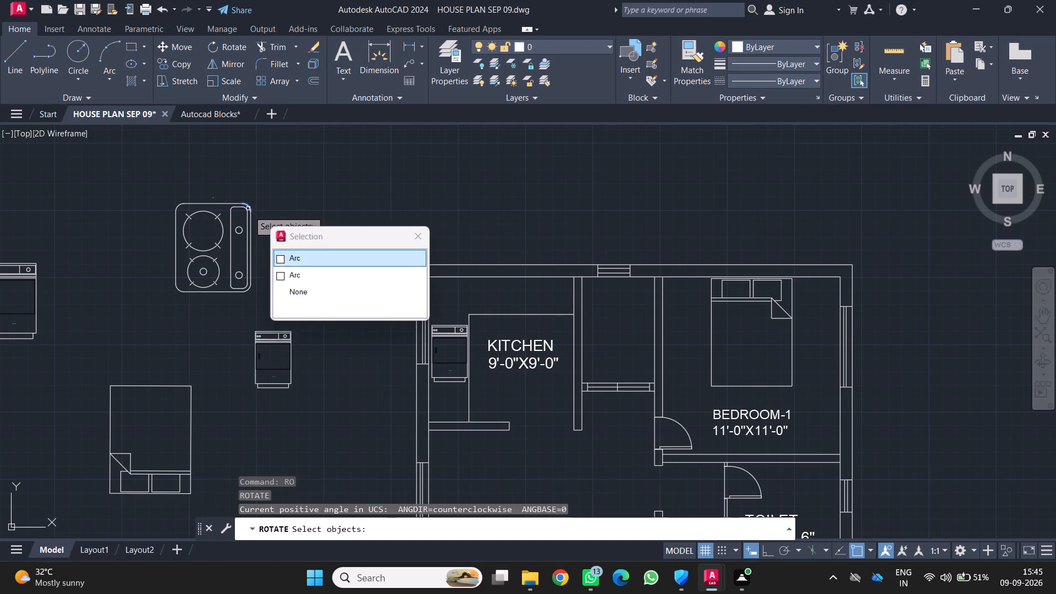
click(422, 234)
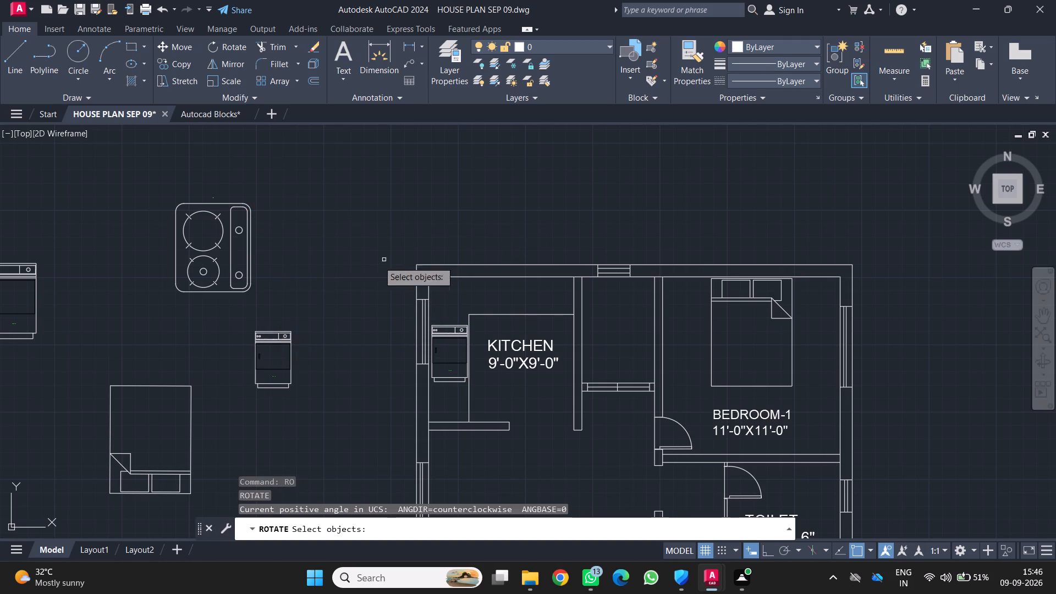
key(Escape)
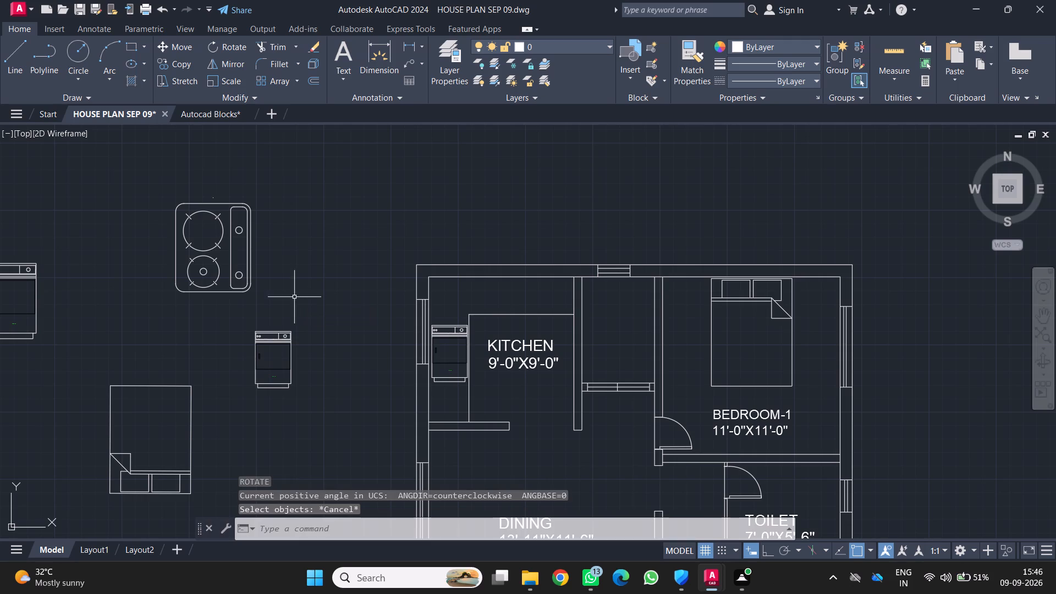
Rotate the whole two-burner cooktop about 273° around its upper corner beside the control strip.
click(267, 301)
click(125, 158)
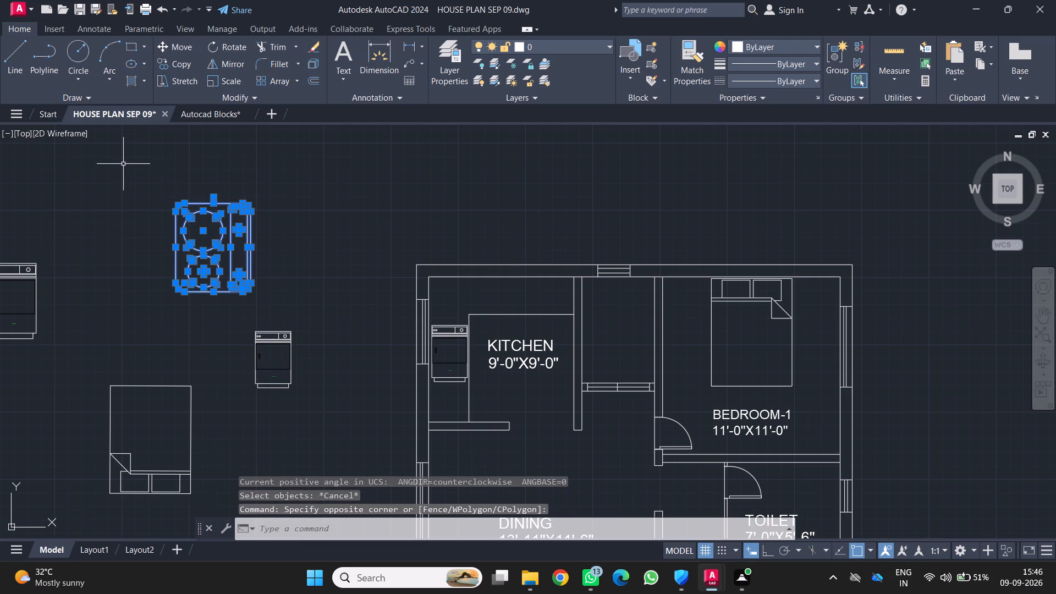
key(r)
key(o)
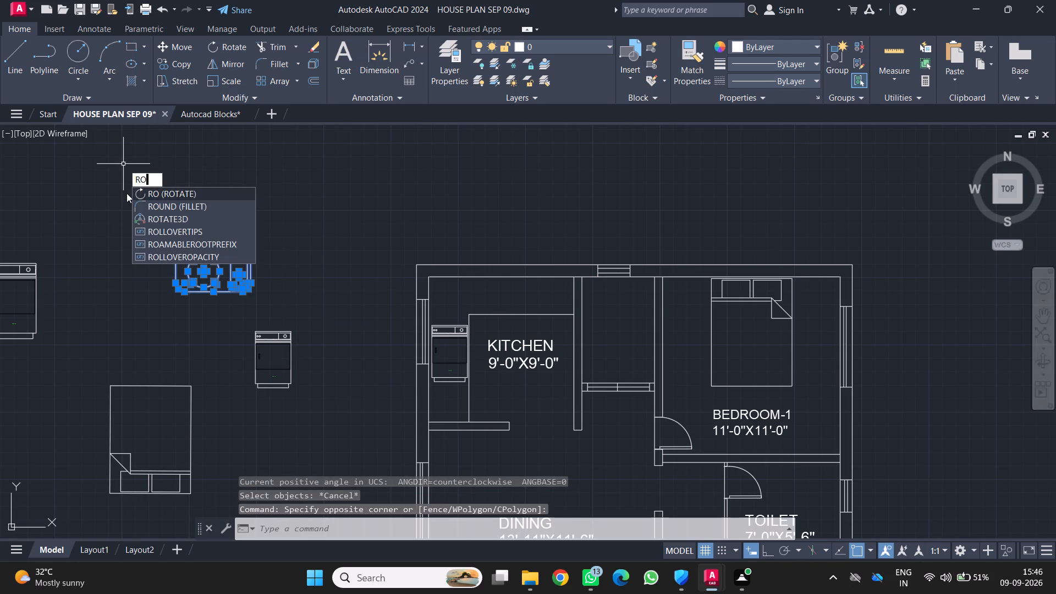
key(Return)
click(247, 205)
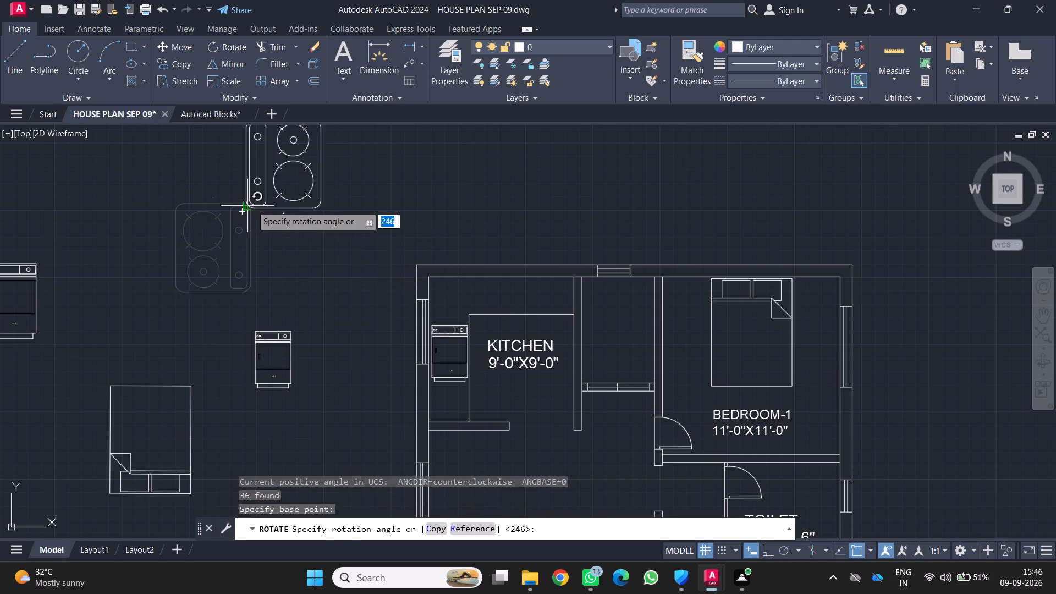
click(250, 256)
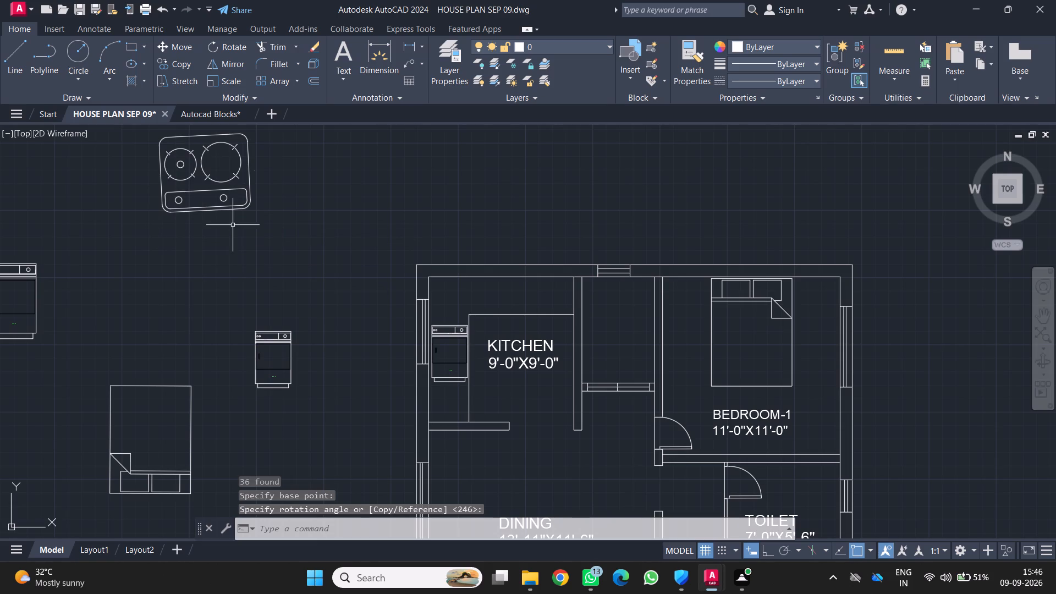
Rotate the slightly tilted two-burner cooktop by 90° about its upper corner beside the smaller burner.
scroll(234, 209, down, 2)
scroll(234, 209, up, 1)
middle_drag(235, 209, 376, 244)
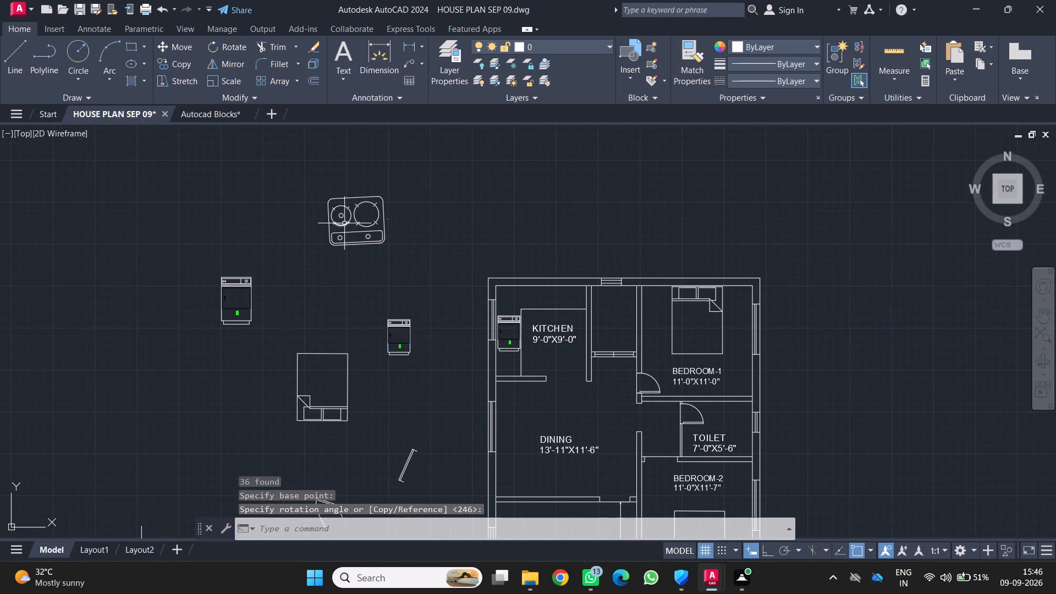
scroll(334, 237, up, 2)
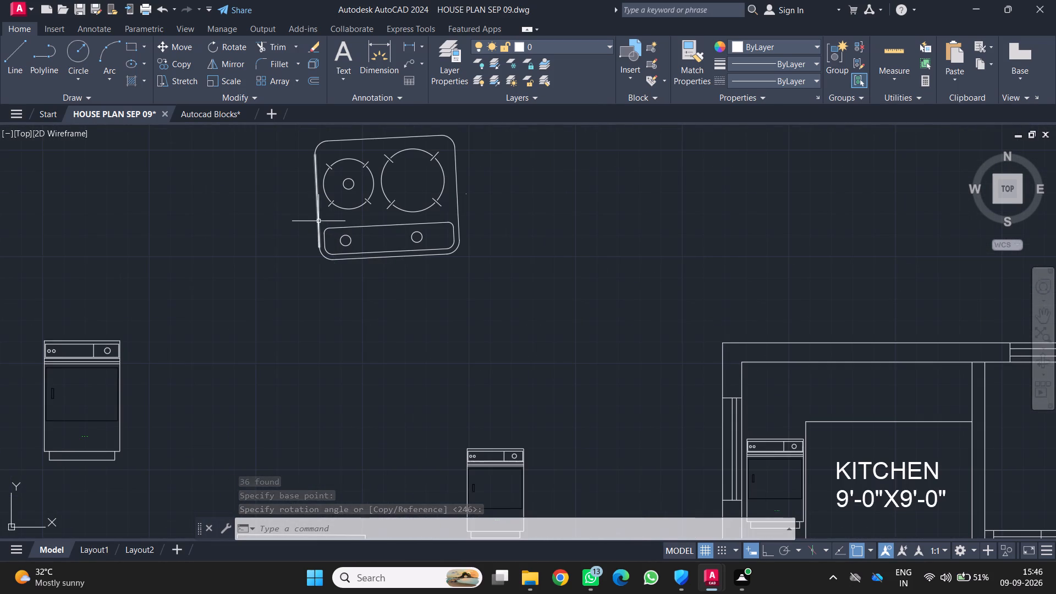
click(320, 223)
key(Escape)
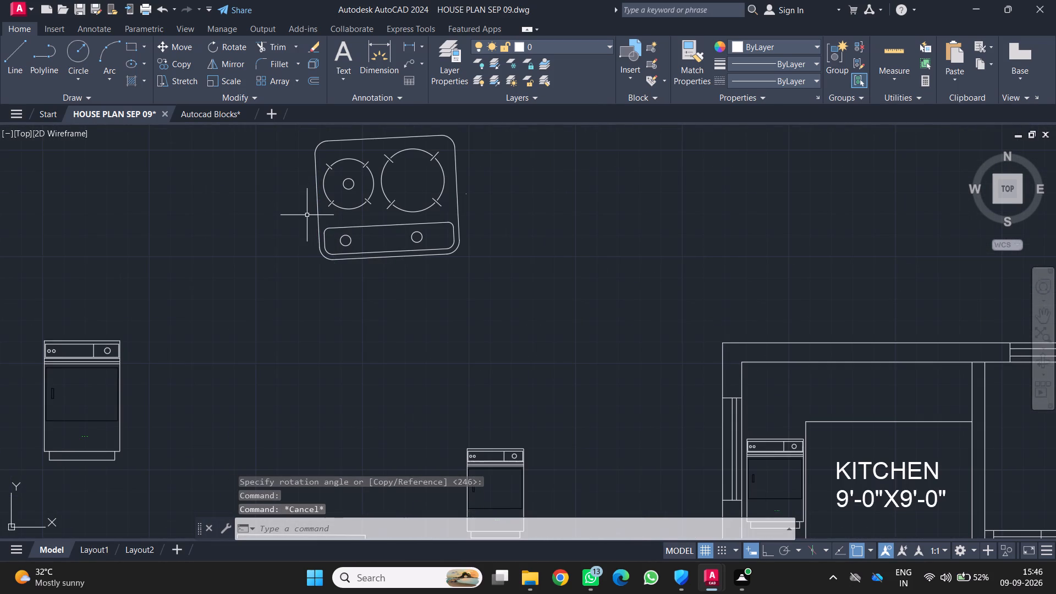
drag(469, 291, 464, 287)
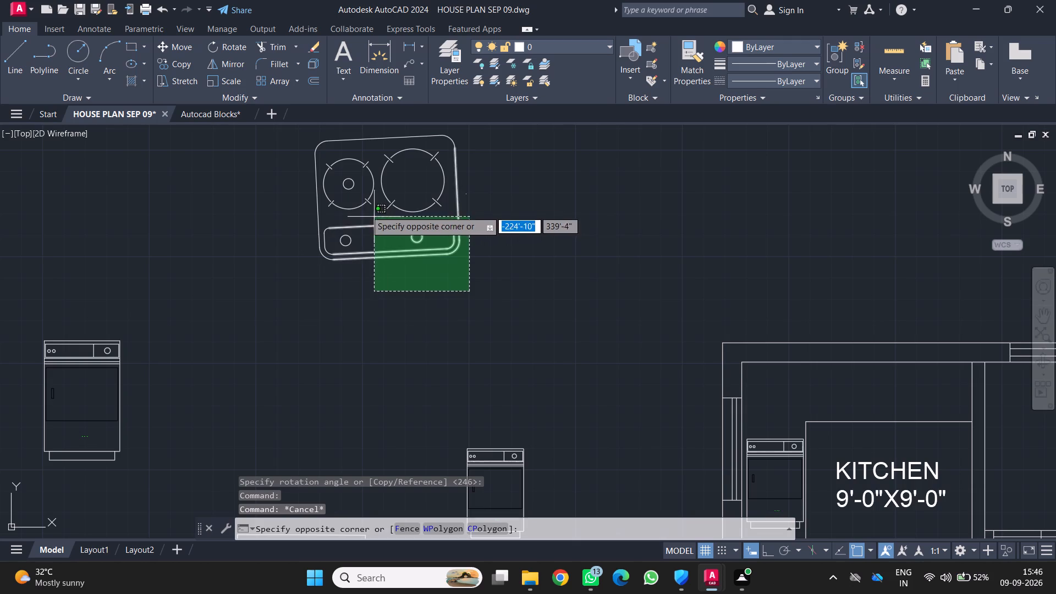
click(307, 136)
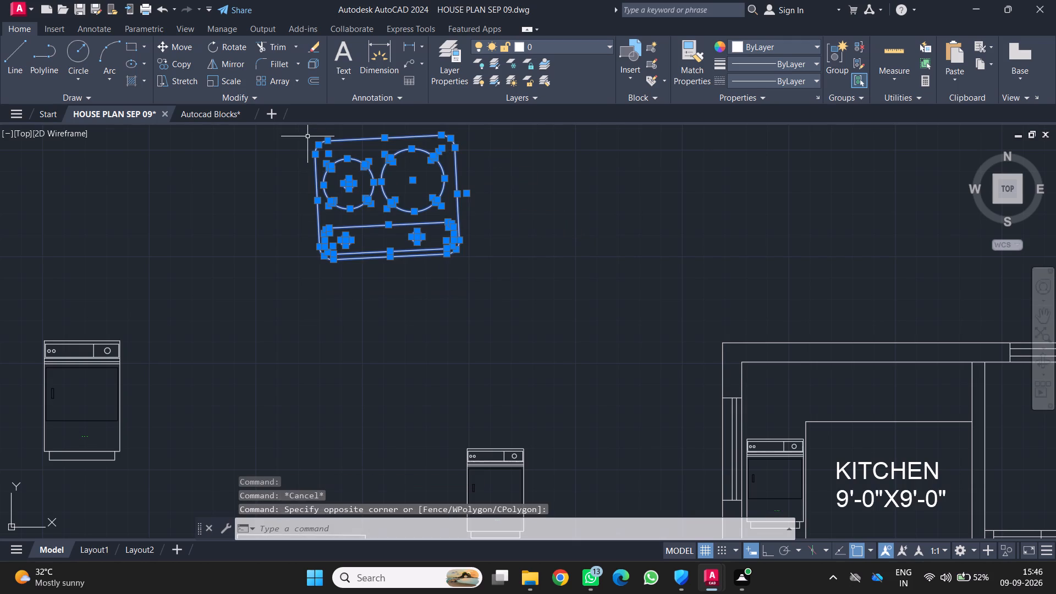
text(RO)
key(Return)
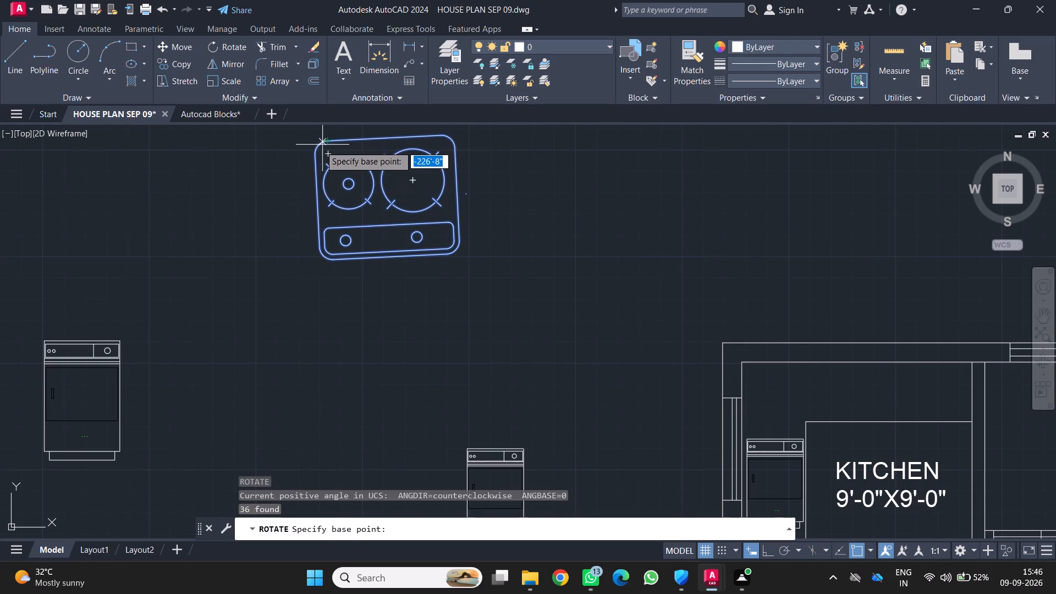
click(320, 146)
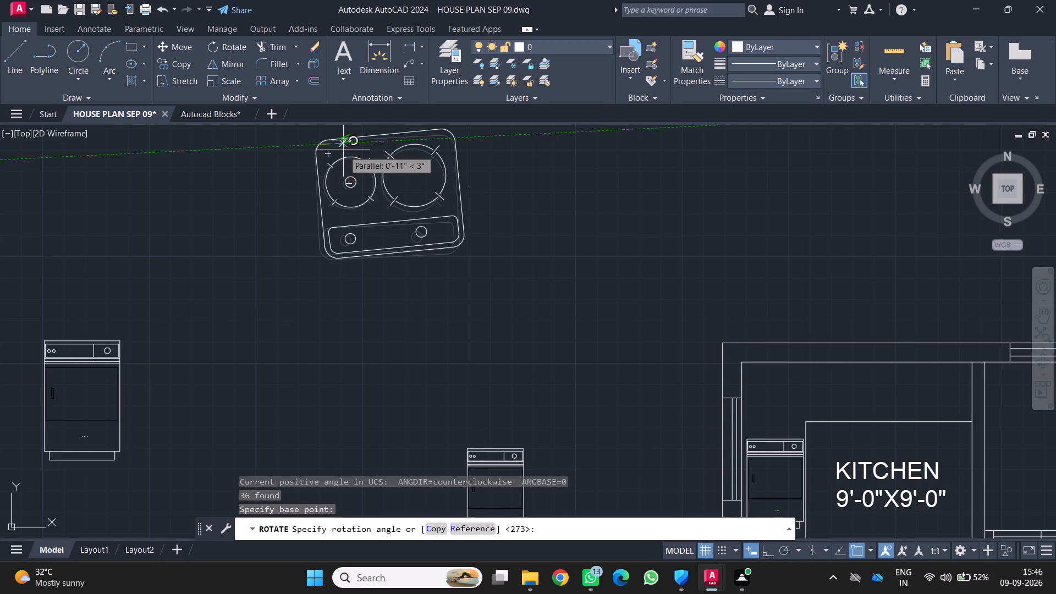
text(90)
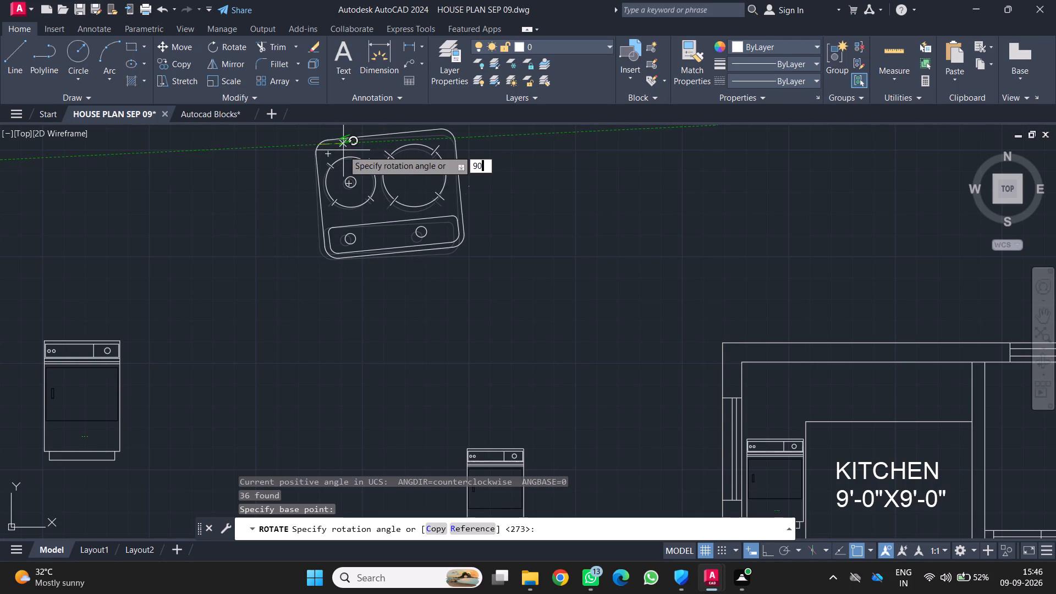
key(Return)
Rotate the upright cooktop freehand about its lower corner at the control strip, so the strip lies nearly horizontal below the burners.
scroll(342, 150, down, 2)
middle_drag(342, 173, 352, 321)
scroll(342, 173, up, 1)
scroll(348, 322, down, 1)
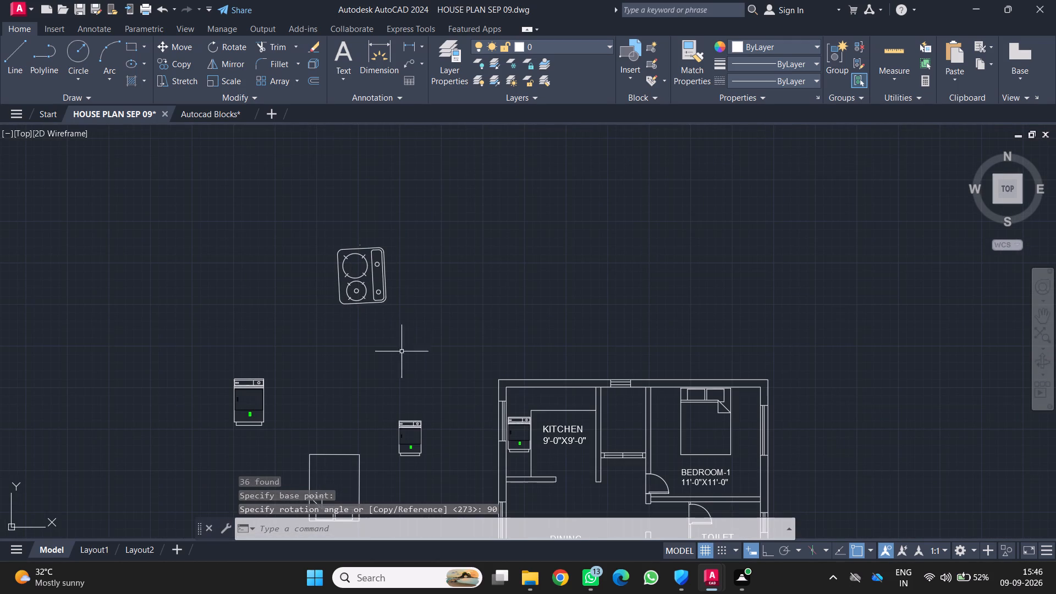
scroll(374, 278, up, 2)
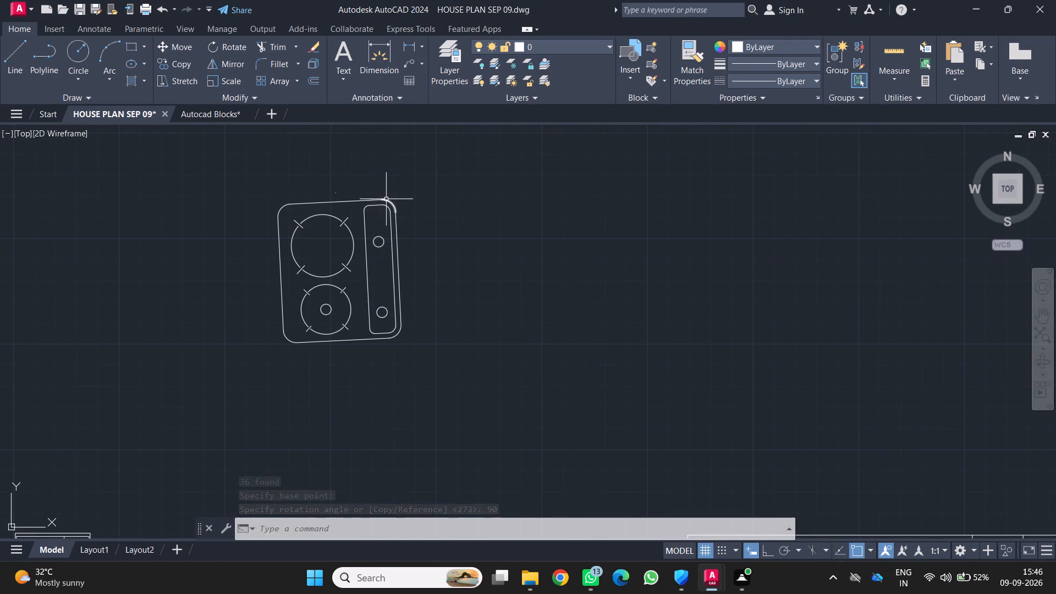
drag(452, 349, 443, 339)
click(120, 195)
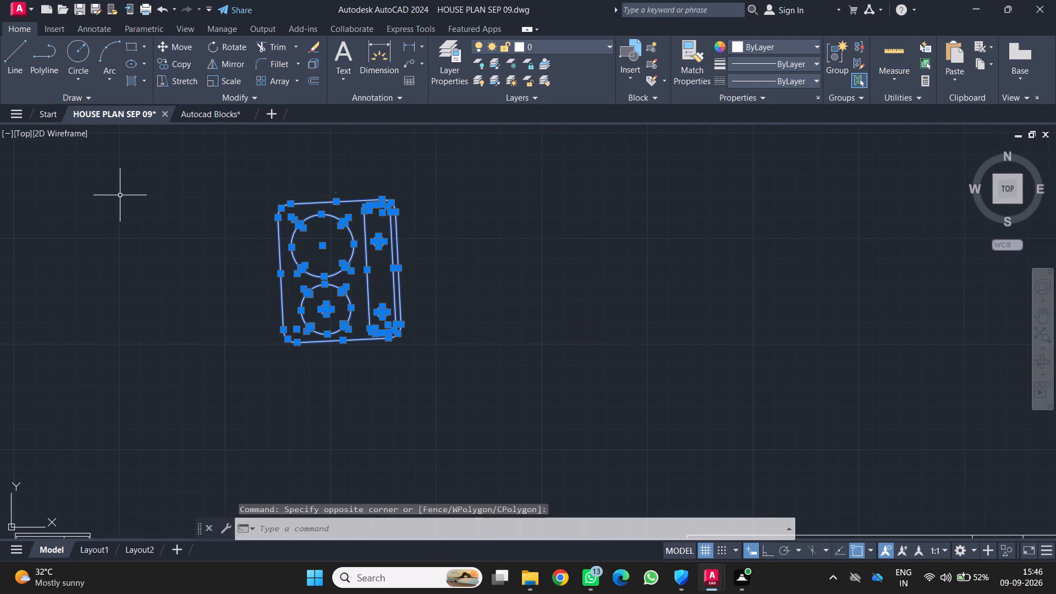
text(RO)
key(Return)
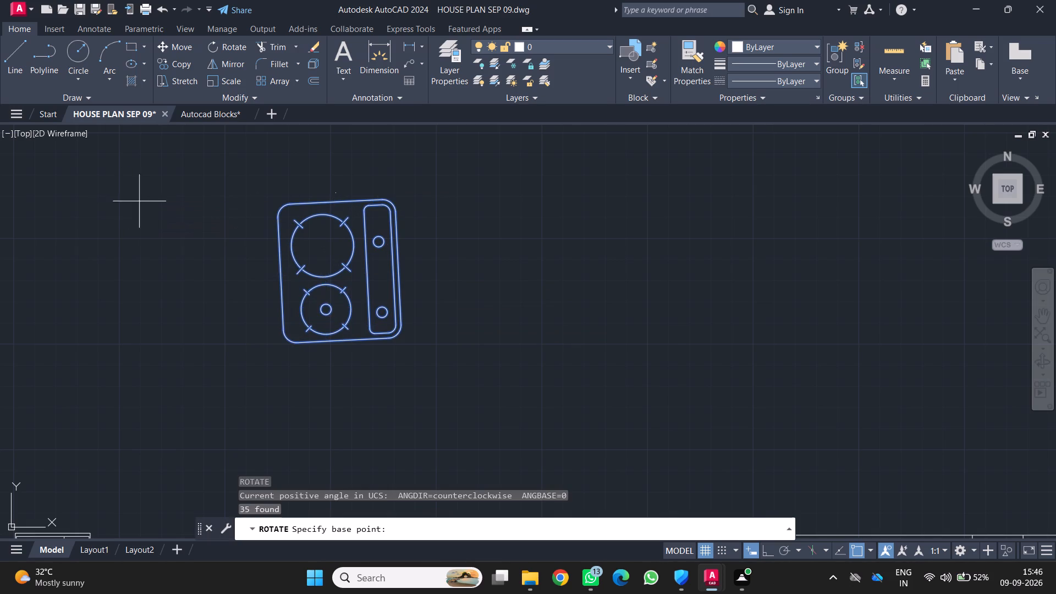
drag(400, 324, 400, 355)
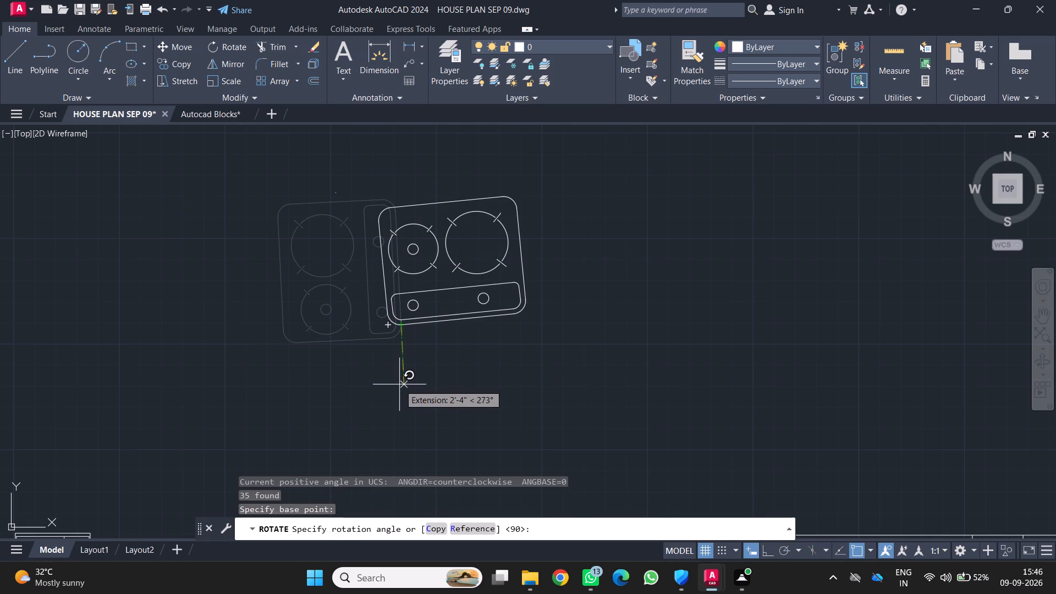
click(396, 404)
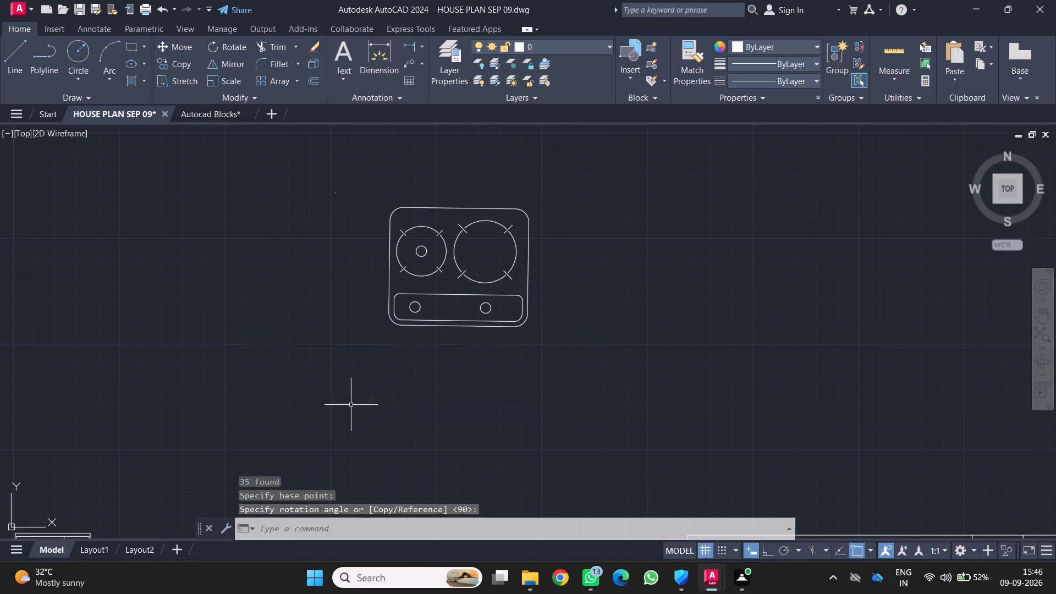
Scale the rotated cooktop down to about half its size, using the larger burner's centre as base point.
click(529, 409)
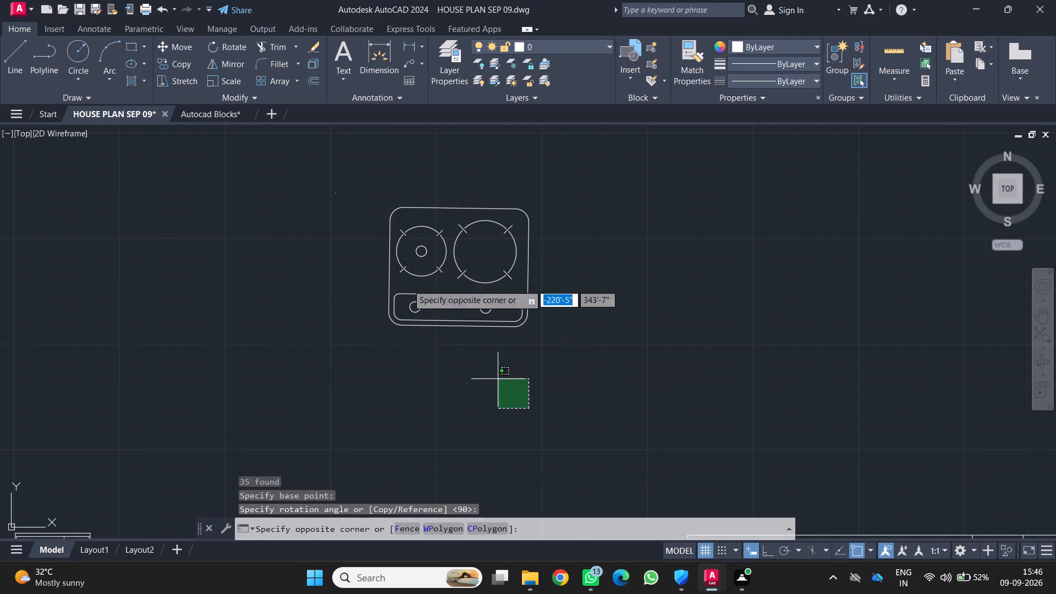
click(355, 160)
text(SC)
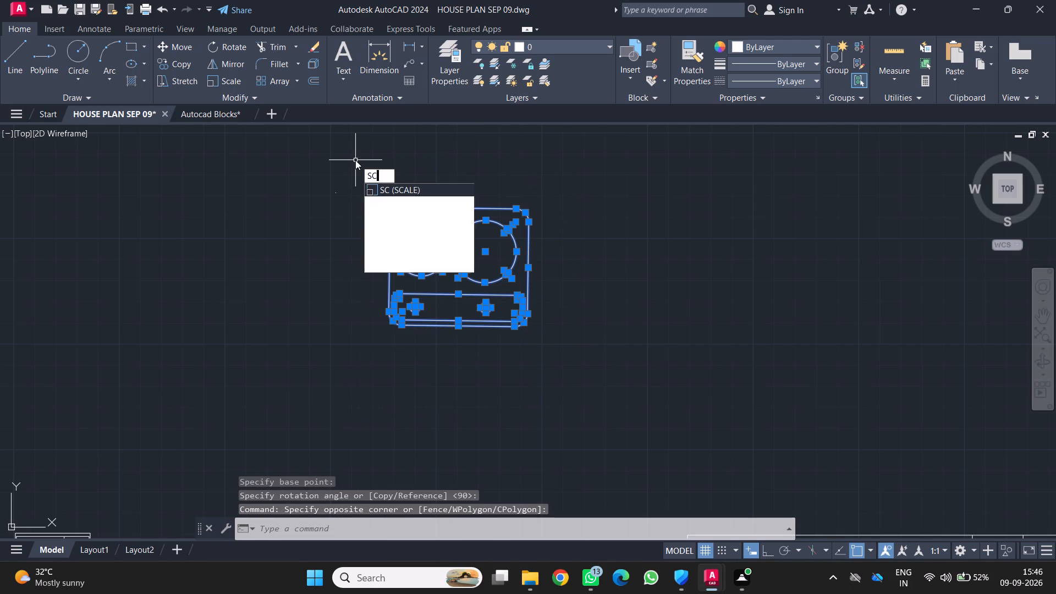
key(Return)
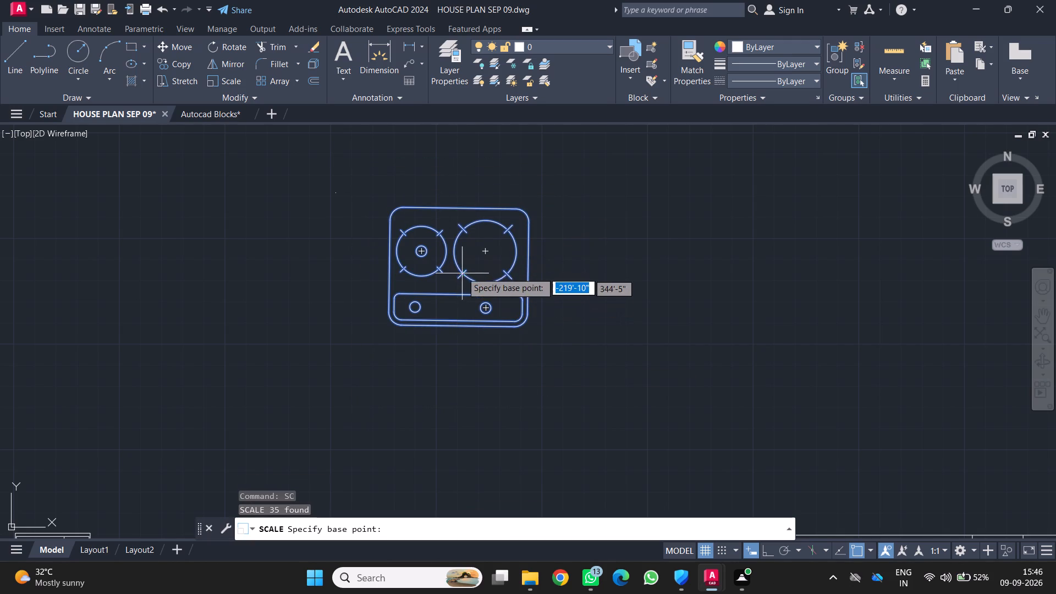
click(487, 248)
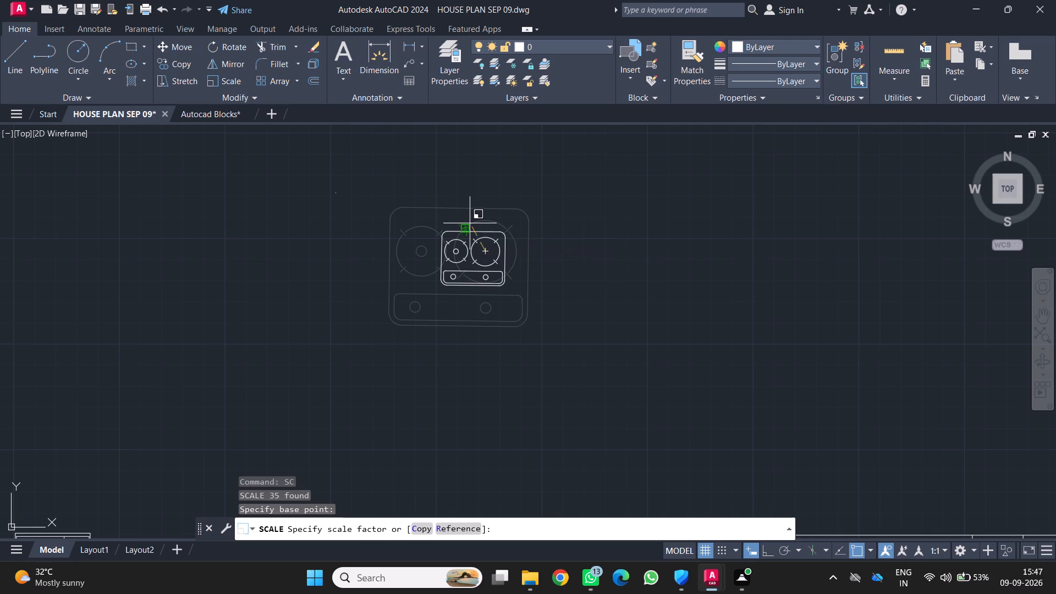
click(470, 223)
Copy the reduced cooktop about 20'-2" into the KITCHEN, onto the counter strip between the upper outer wall and the counter line.
scroll(546, 316, down, 2)
middle_drag(537, 331, 398, 259)
click(393, 252)
click(339, 181)
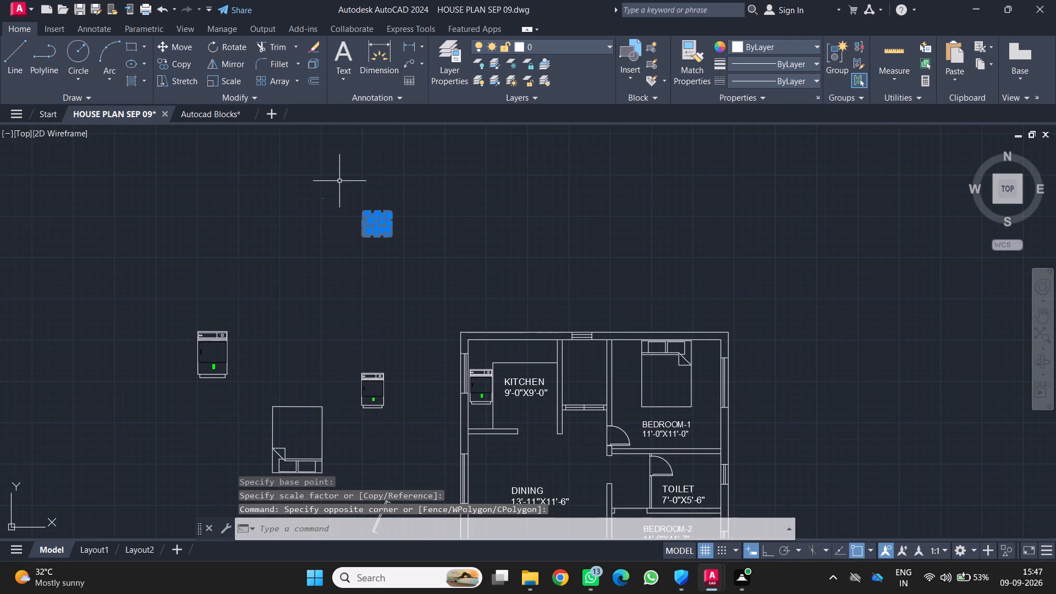
text(CO)
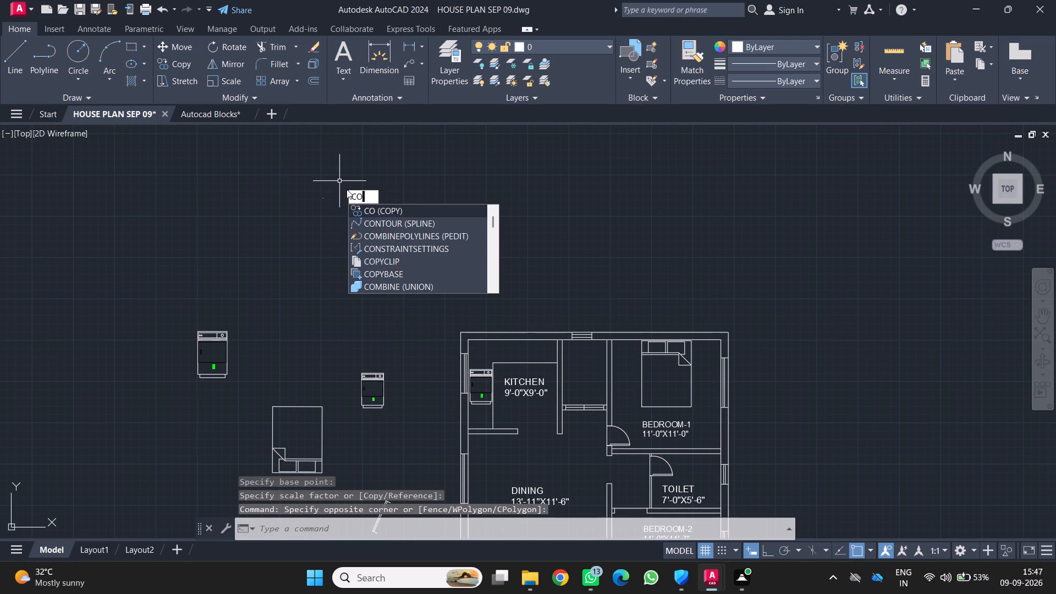
click(387, 212)
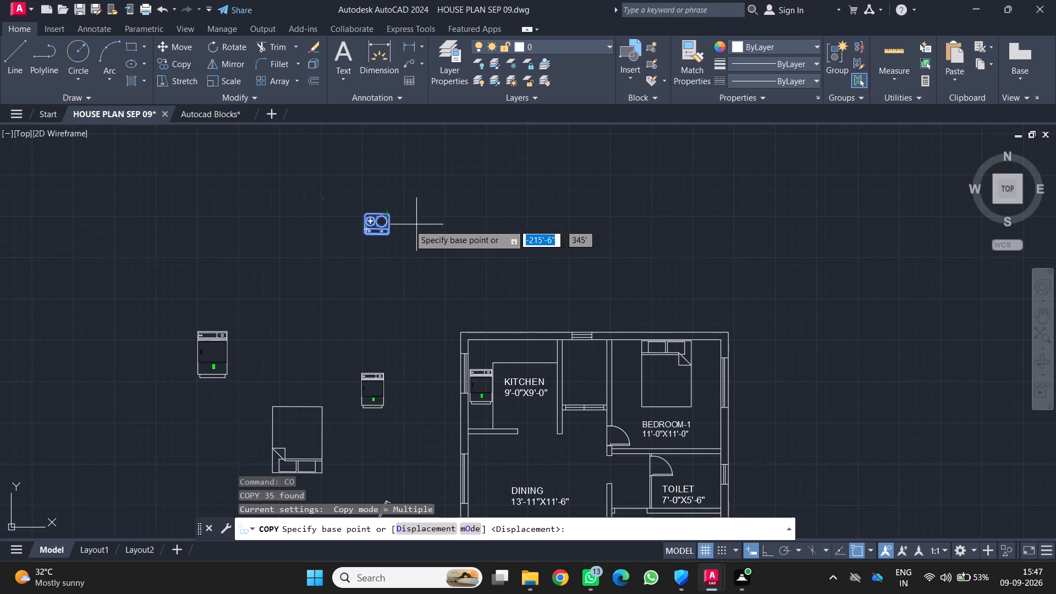
click(376, 220)
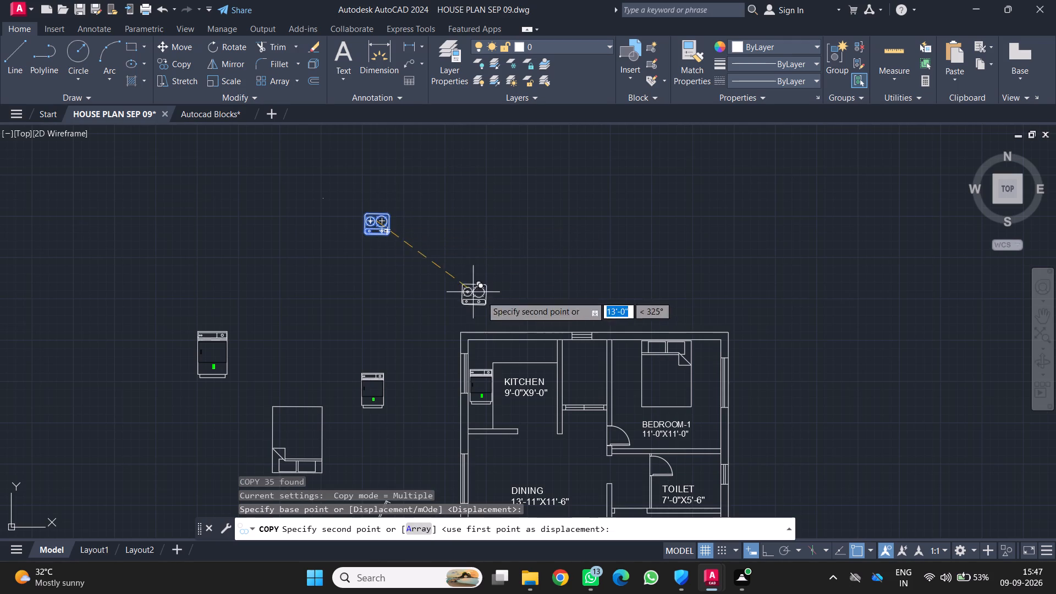
scroll(568, 380, up, 2)
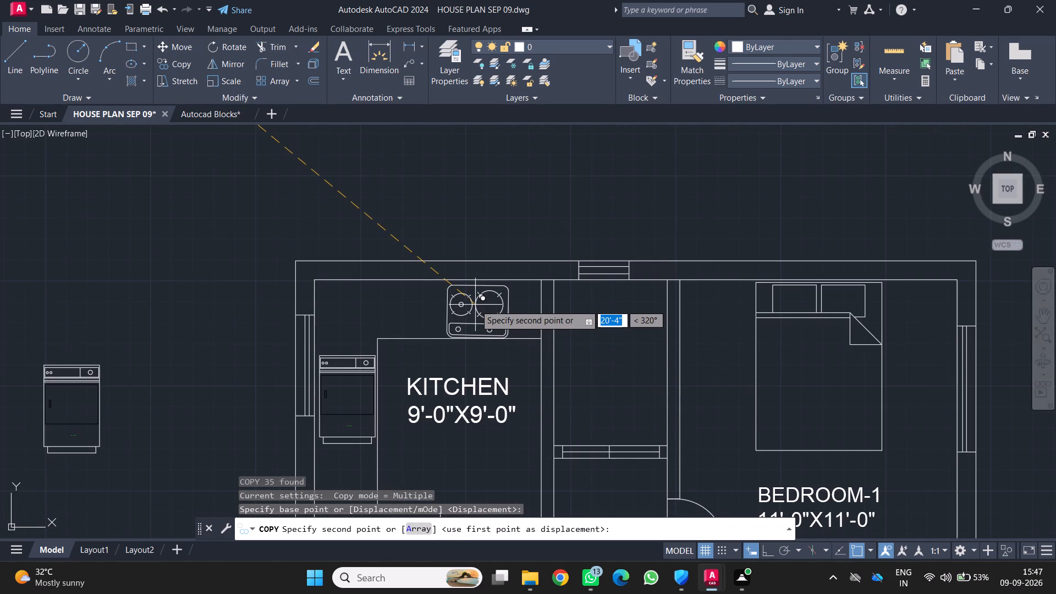
click(474, 301)
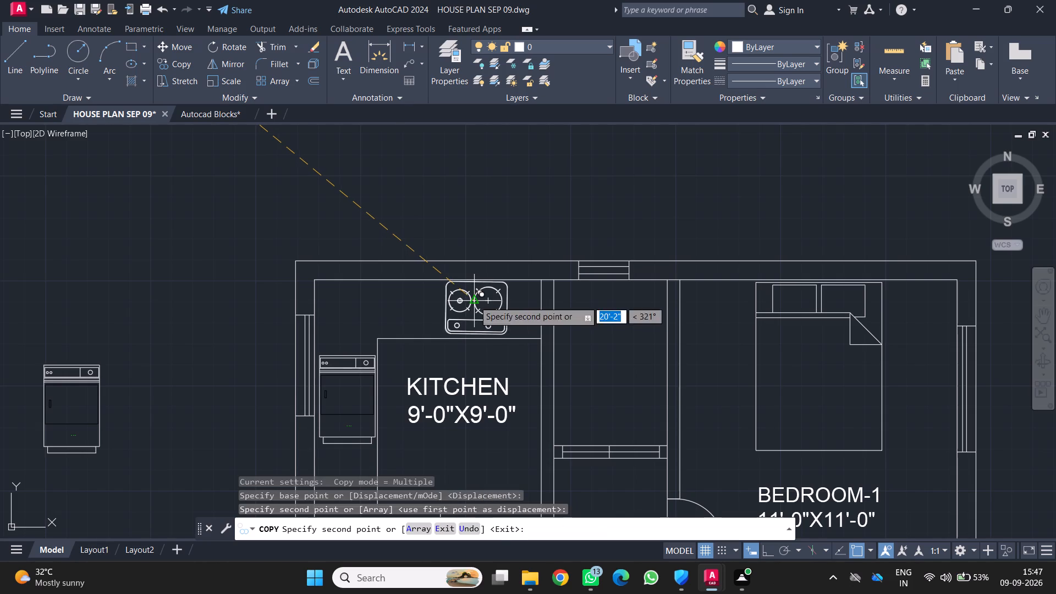
key(Return)
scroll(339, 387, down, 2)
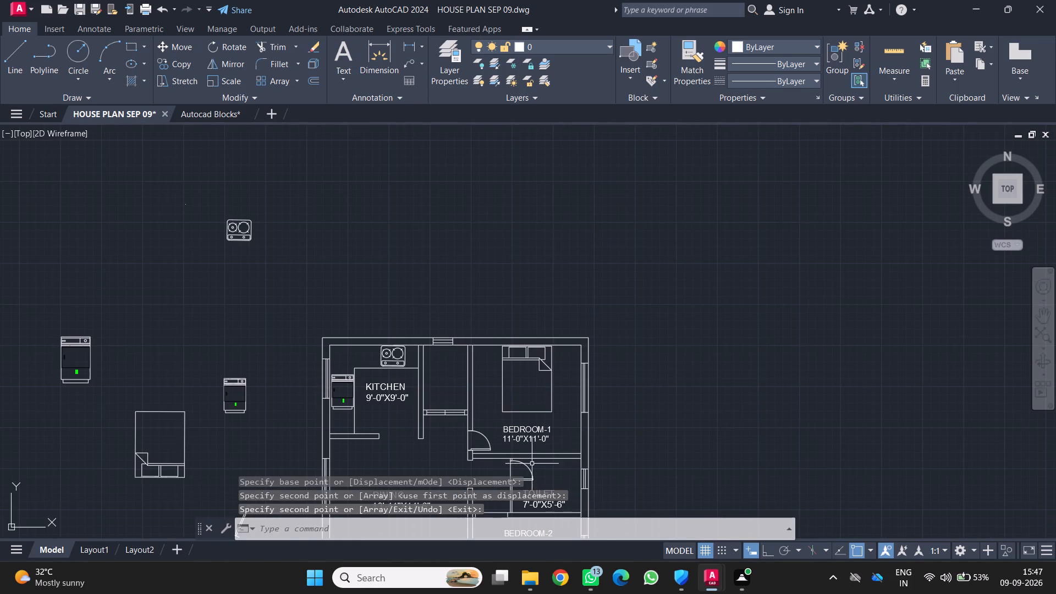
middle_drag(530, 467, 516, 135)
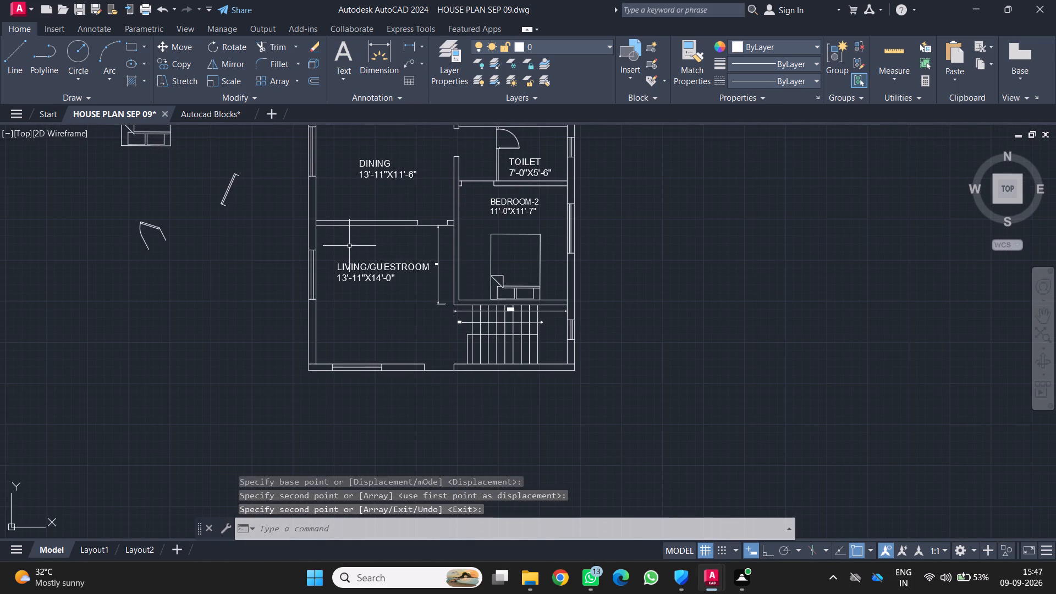
Draw a 3' vertical door-leaf line into the LIVING/GUESTROOM from the outer left corner of the entrance opening in the lower wall.
scroll(302, 277, up, 1)
scroll(301, 273, down, 2)
middle_drag(302, 274, 437, 455)
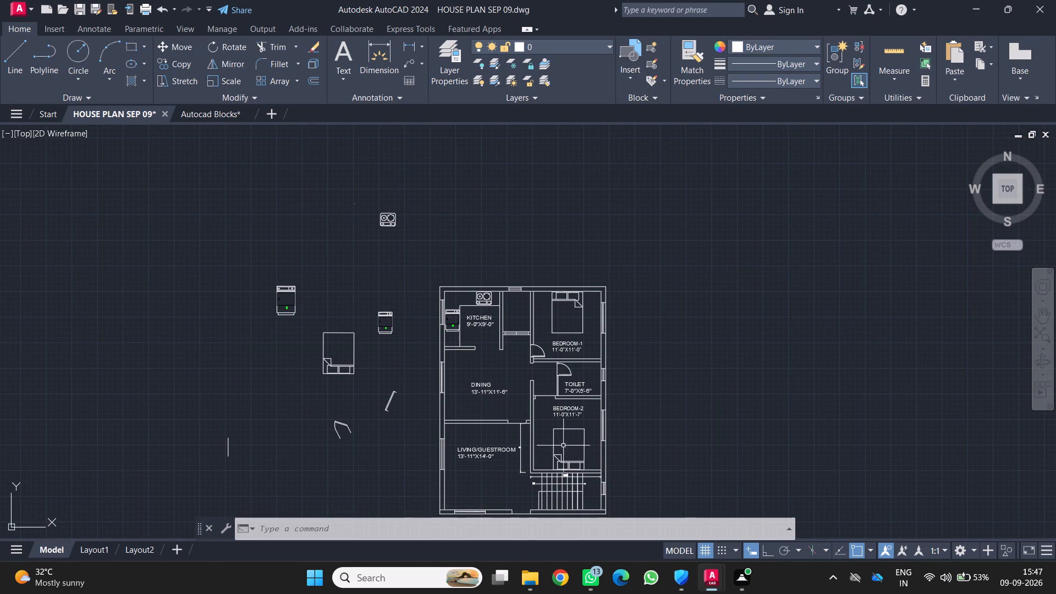
scroll(514, 464, up, 1)
middle_drag(514, 464, 486, 202)
scroll(488, 324, up, 1)
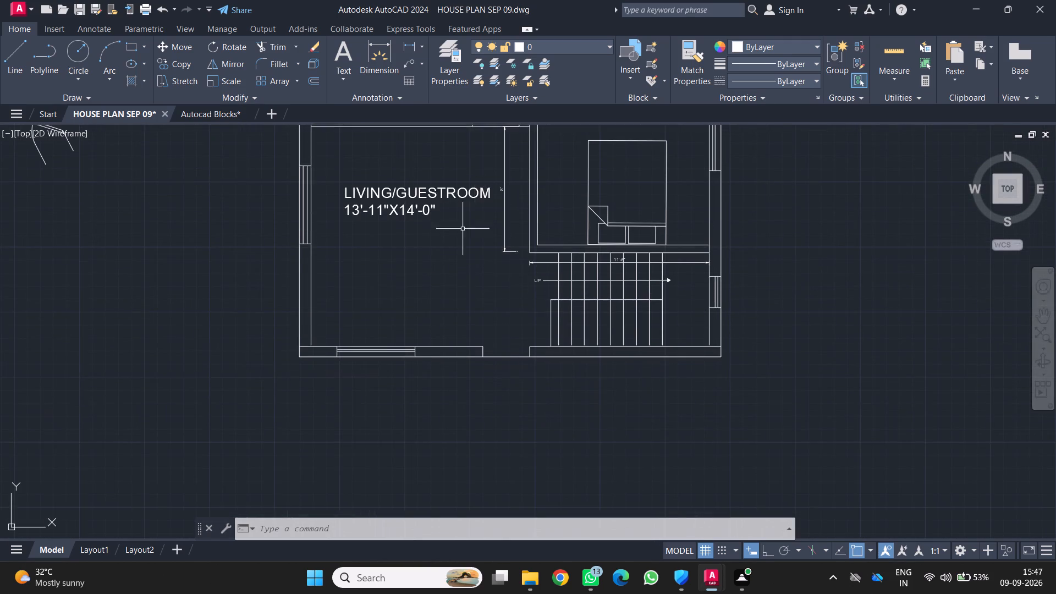
scroll(460, 243, up, 1)
click(9, 57)
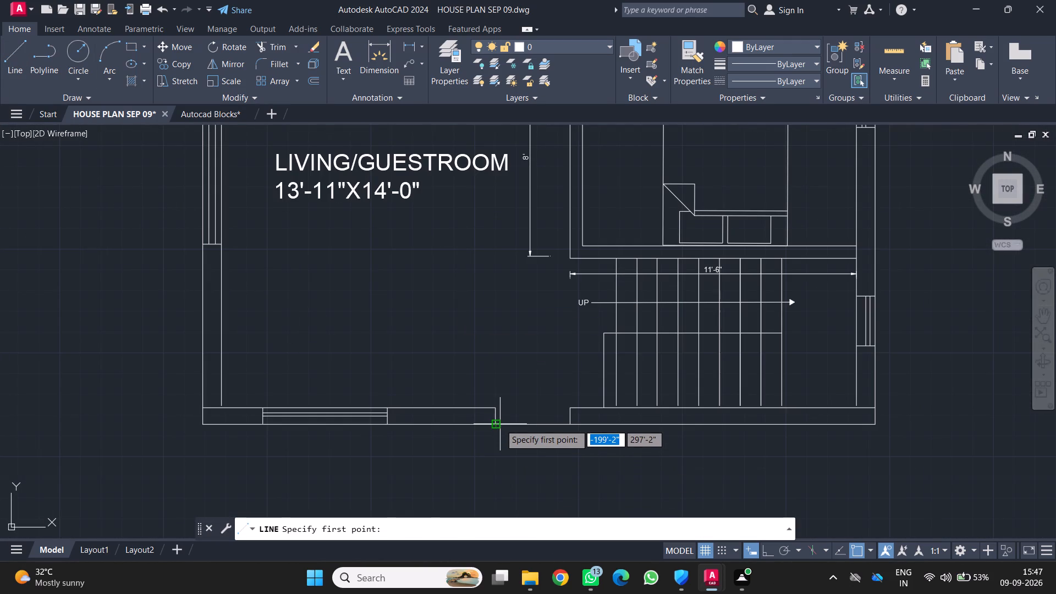
click(497, 422)
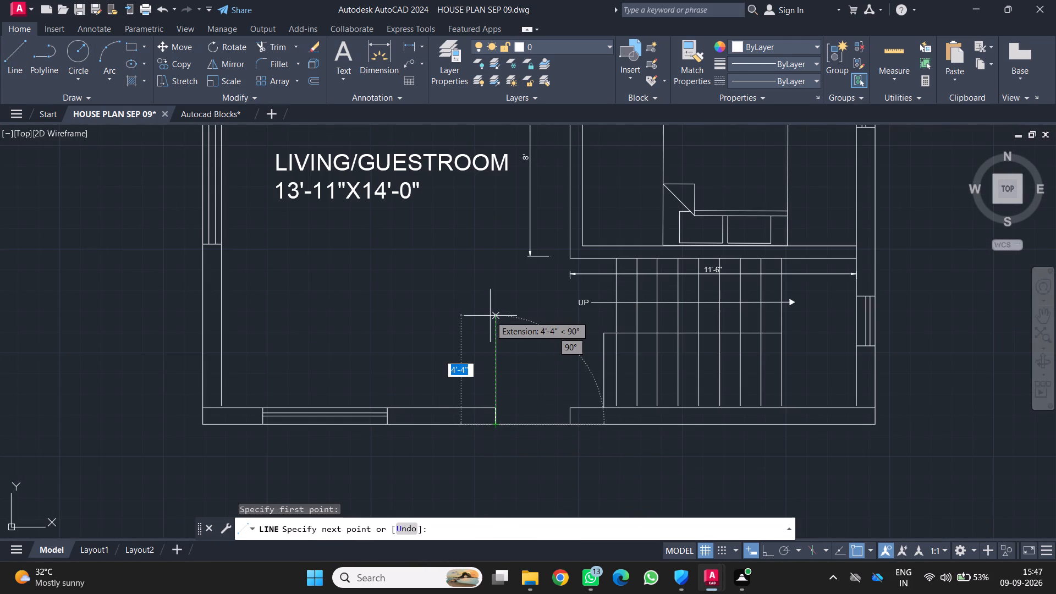
key(3)
key(apostrophe)
key(Return)
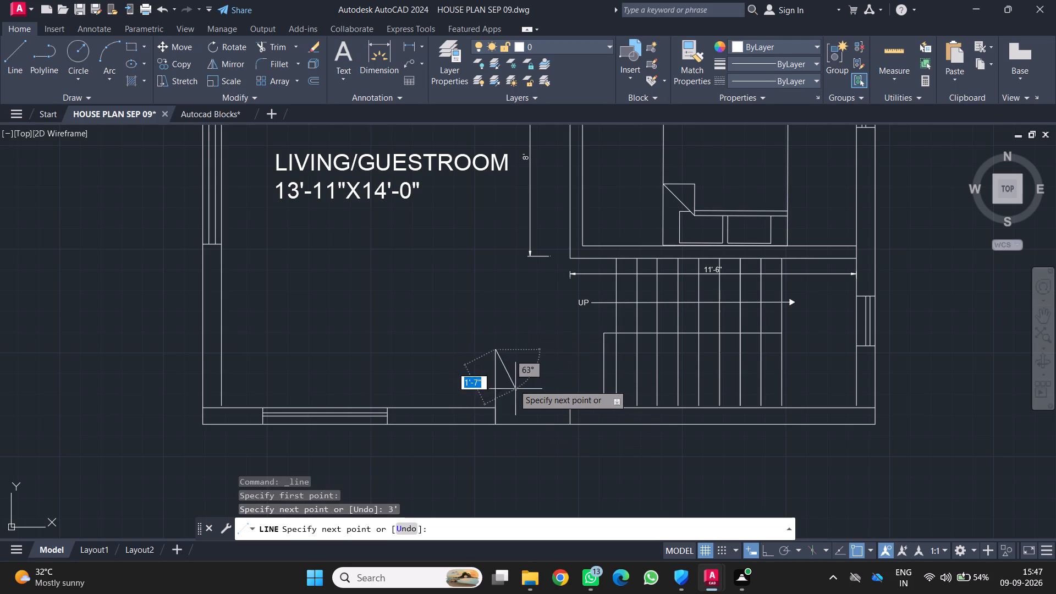
key(Return)
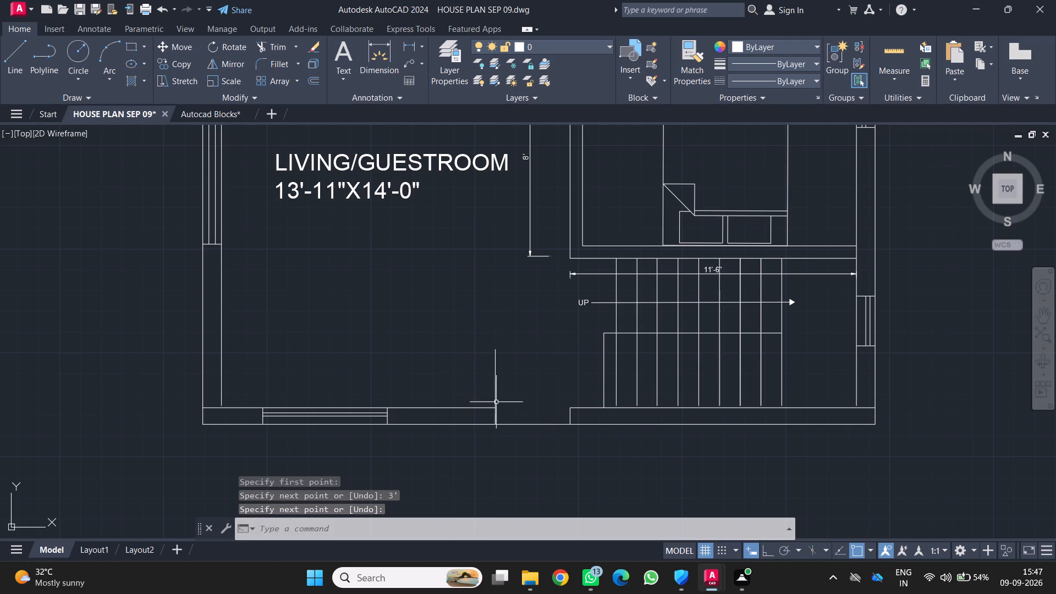
Offset the entrance door-leaf line by 1" towards the opening to give the leaf its thickness.
click(494, 374)
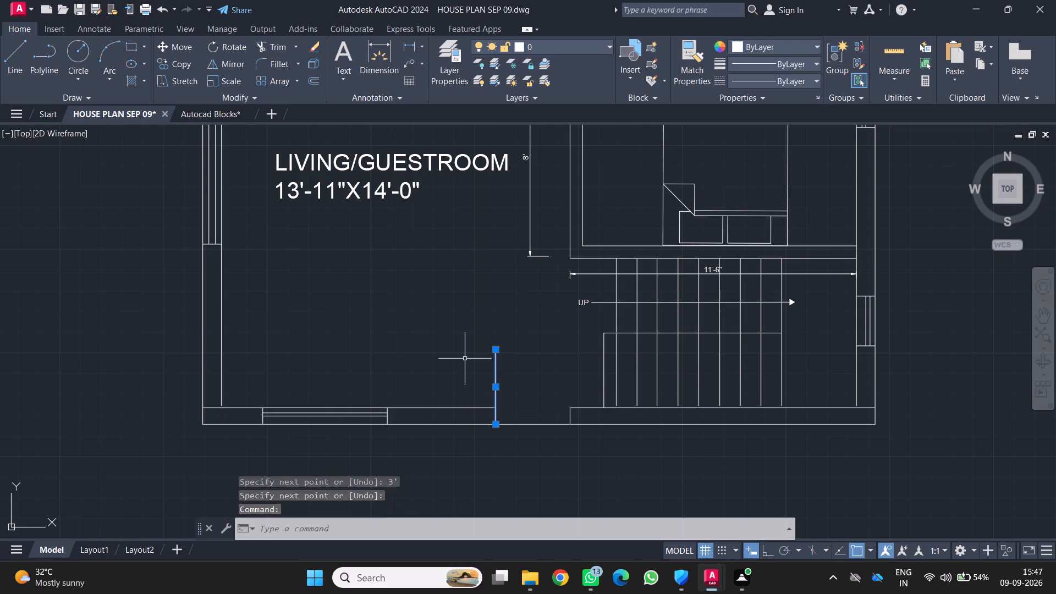
key(o)
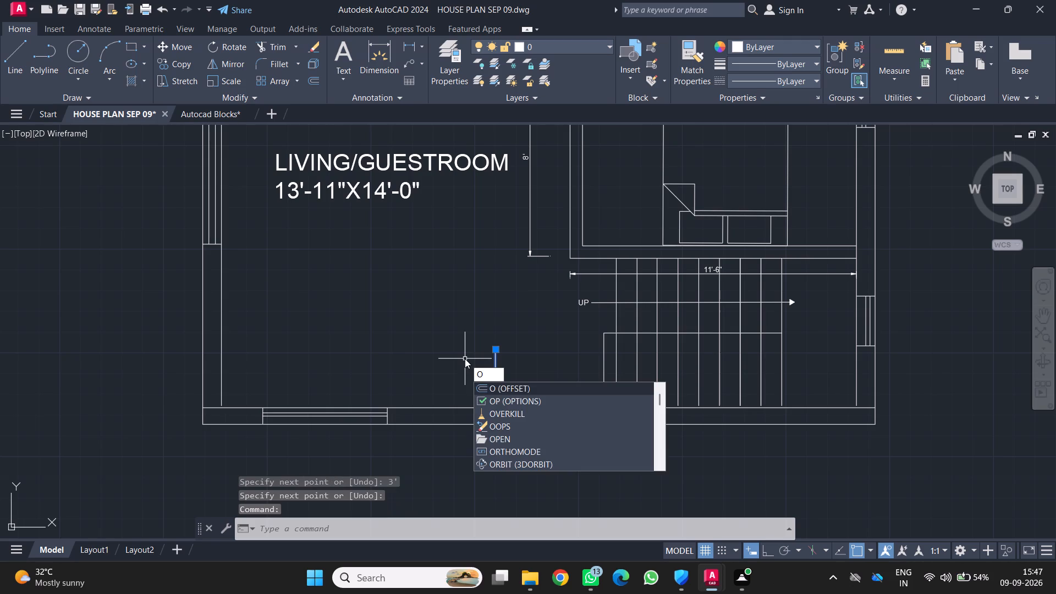
key(Return)
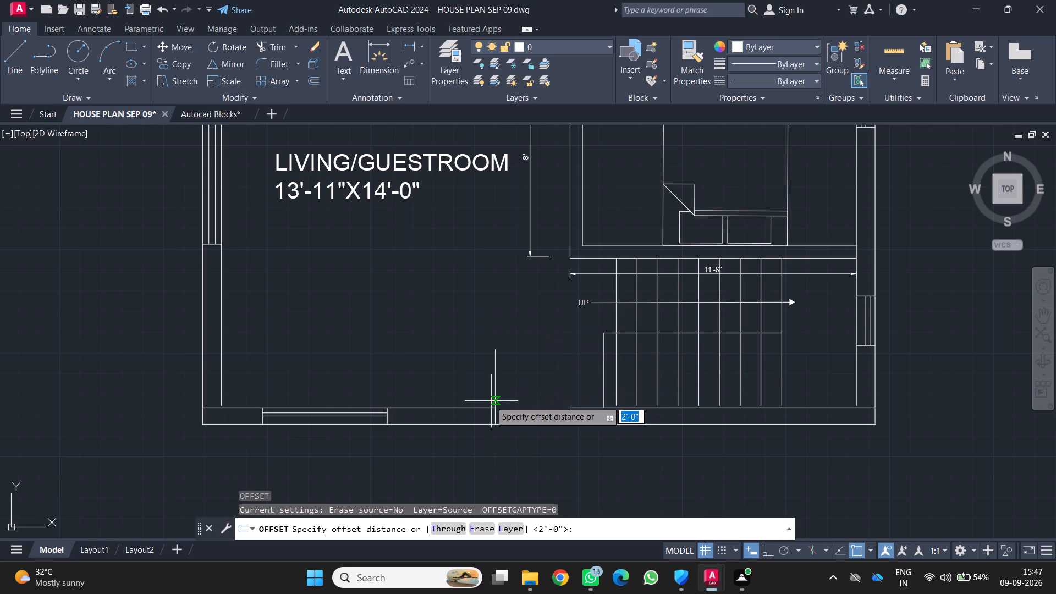
click(494, 388)
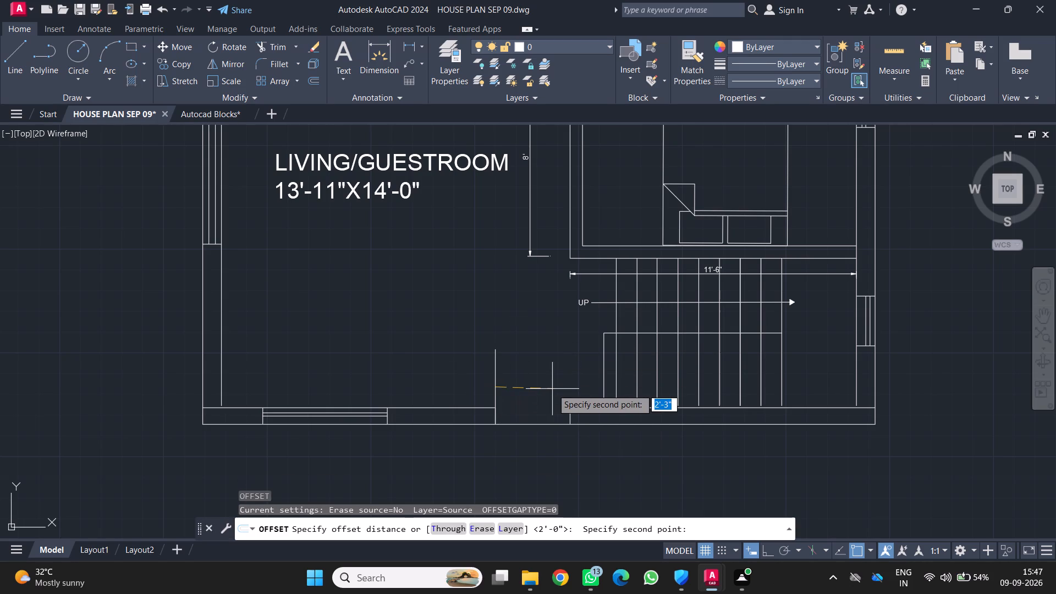
key(1)
key(shift+quotedbl)
key(Return)
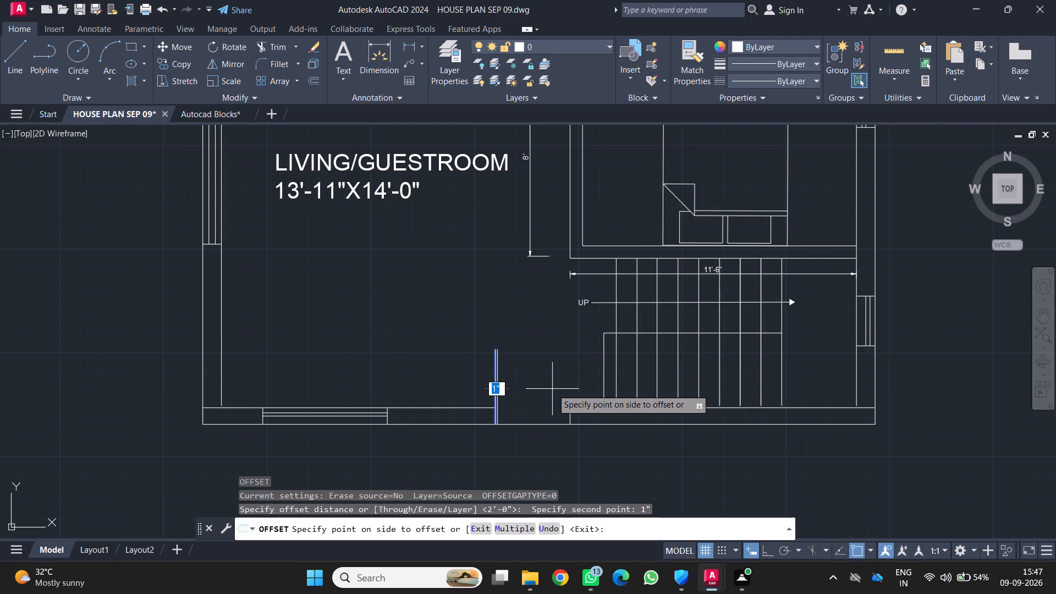
click(542, 394)
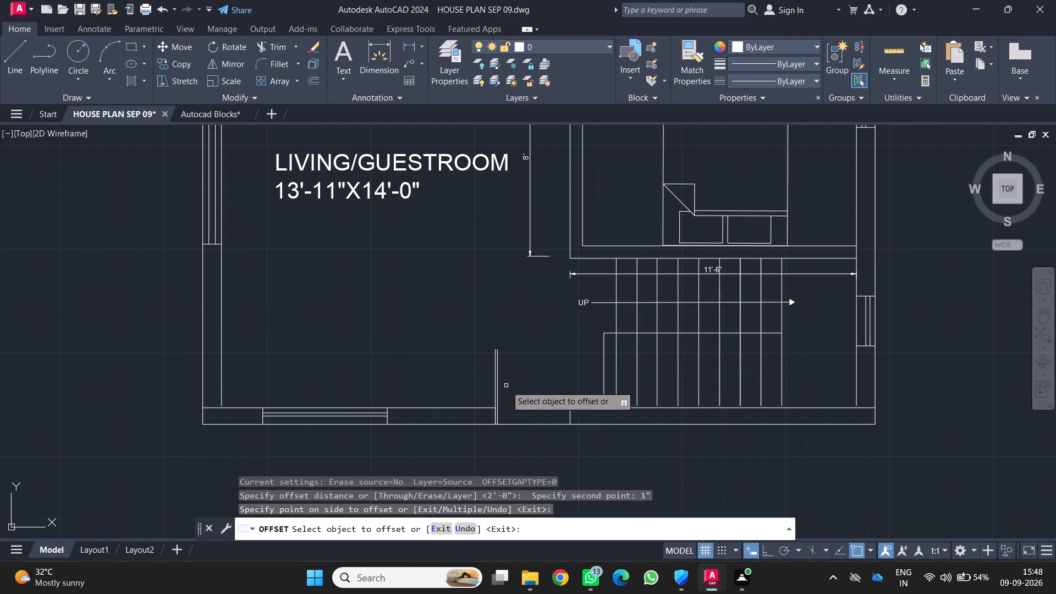
Draw a three-point swing arc from the leaf's upper end through the opposite jamb's outer corner, ending about 1'-2" beyond the outer wall line.
scroll(454, 393, up, 1)
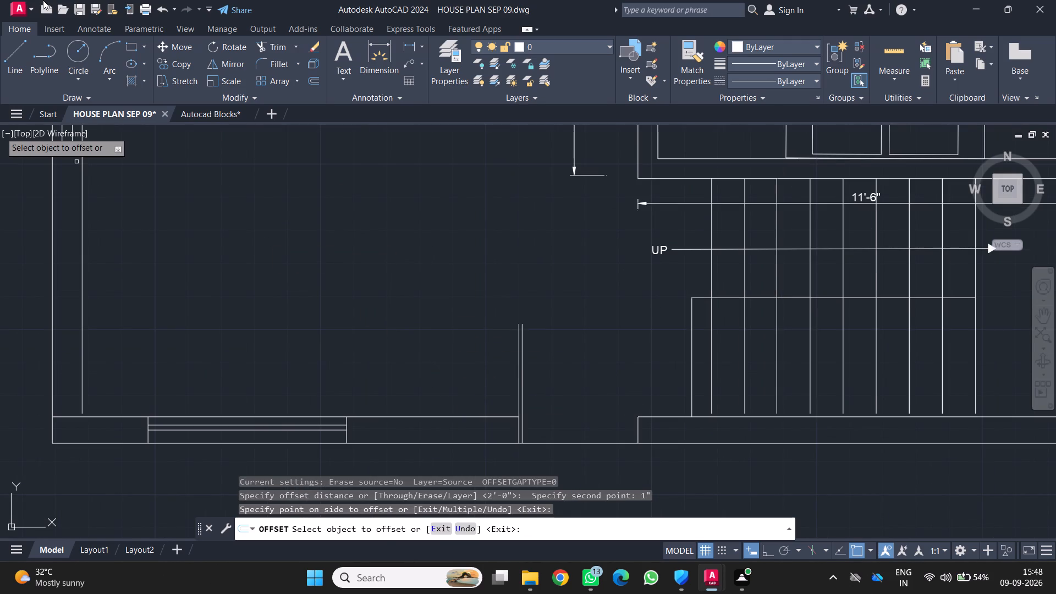
click(103, 45)
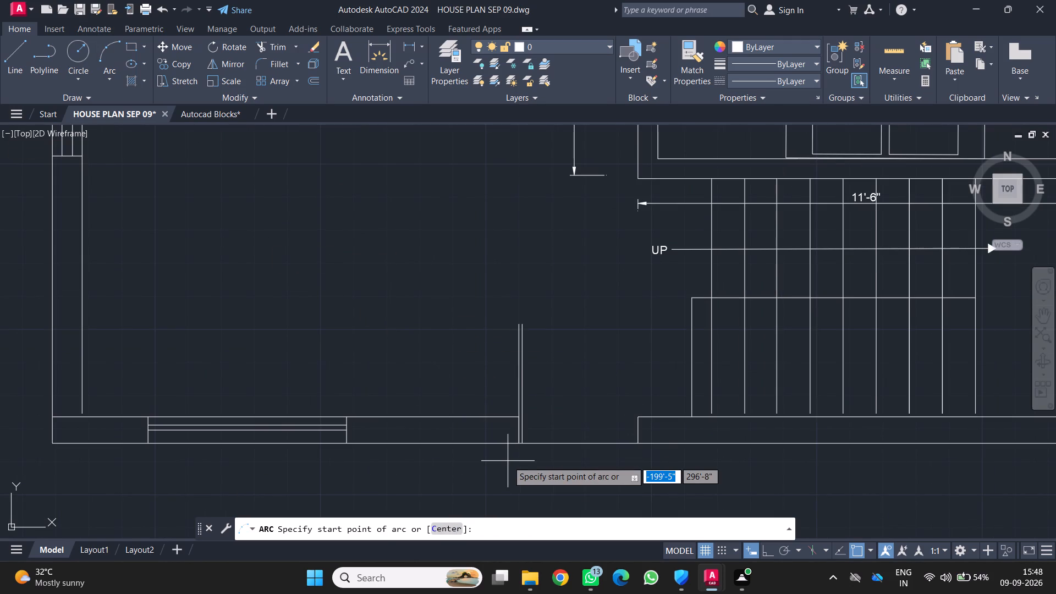
click(518, 324)
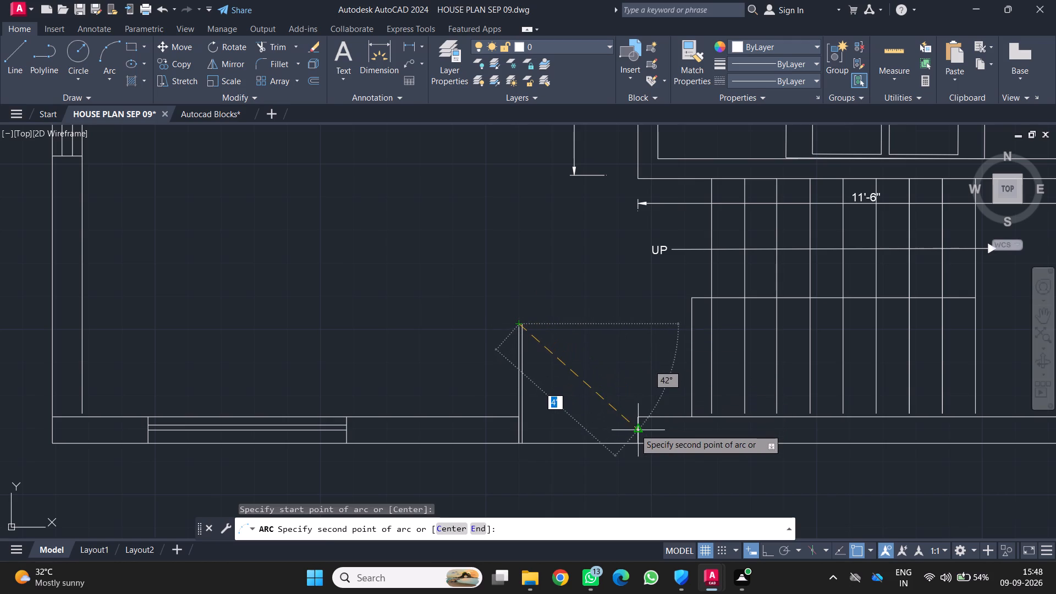
click(634, 443)
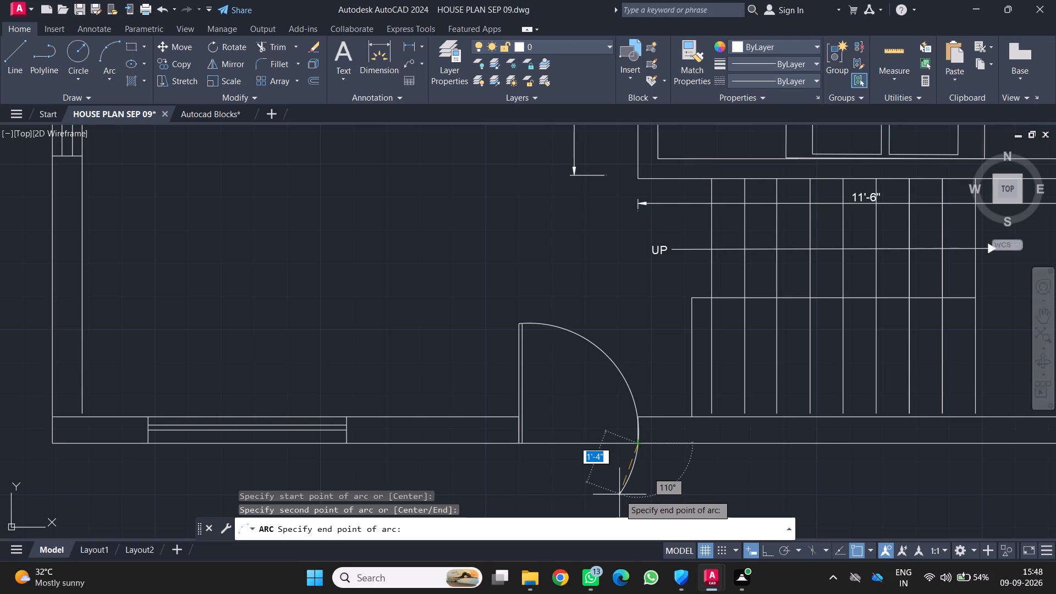
scroll(619, 494, up, 1)
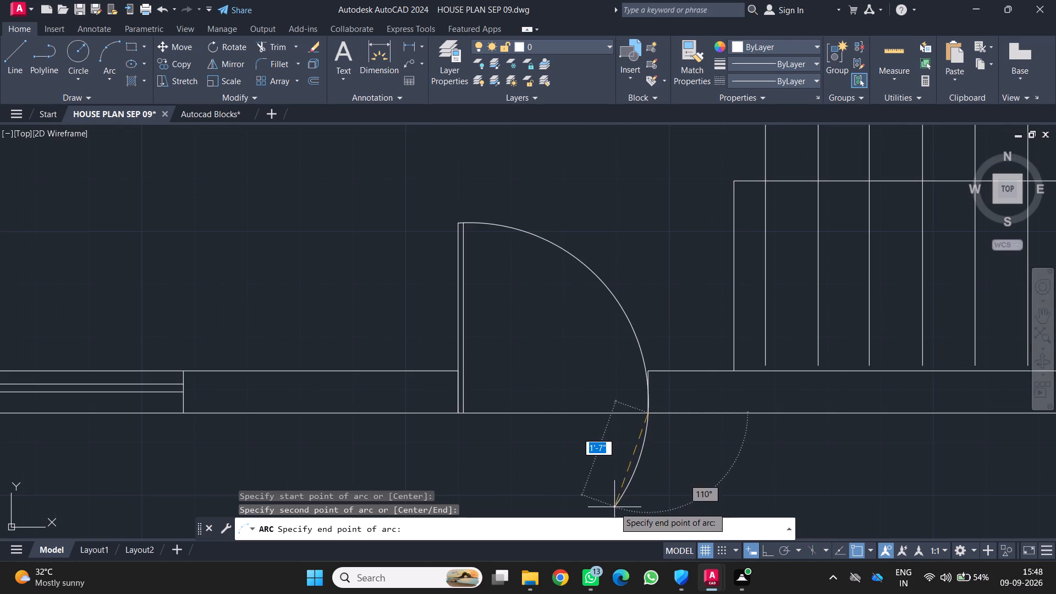
click(652, 486)
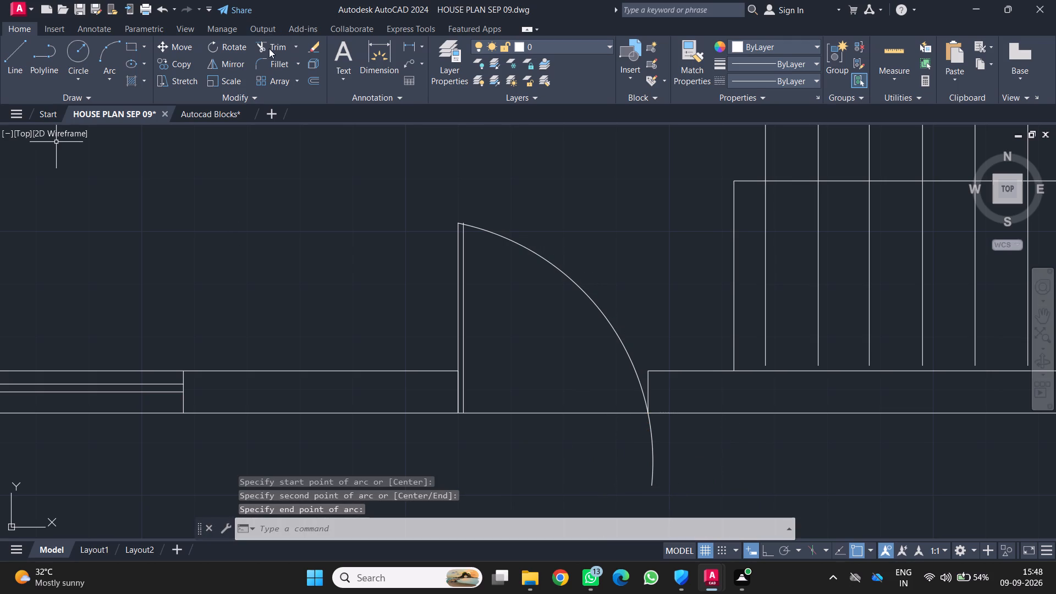
Trim off the part of the entrance door's swing arc that extends outside the outer wall line.
click(269, 48)
click(608, 458)
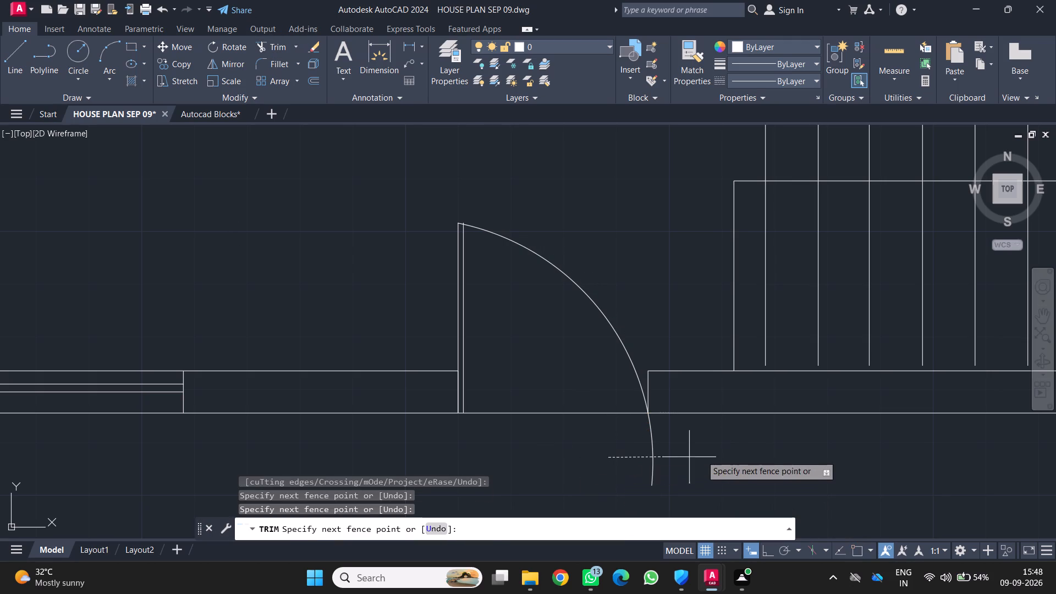
click(702, 455)
scroll(466, 413, down, 3)
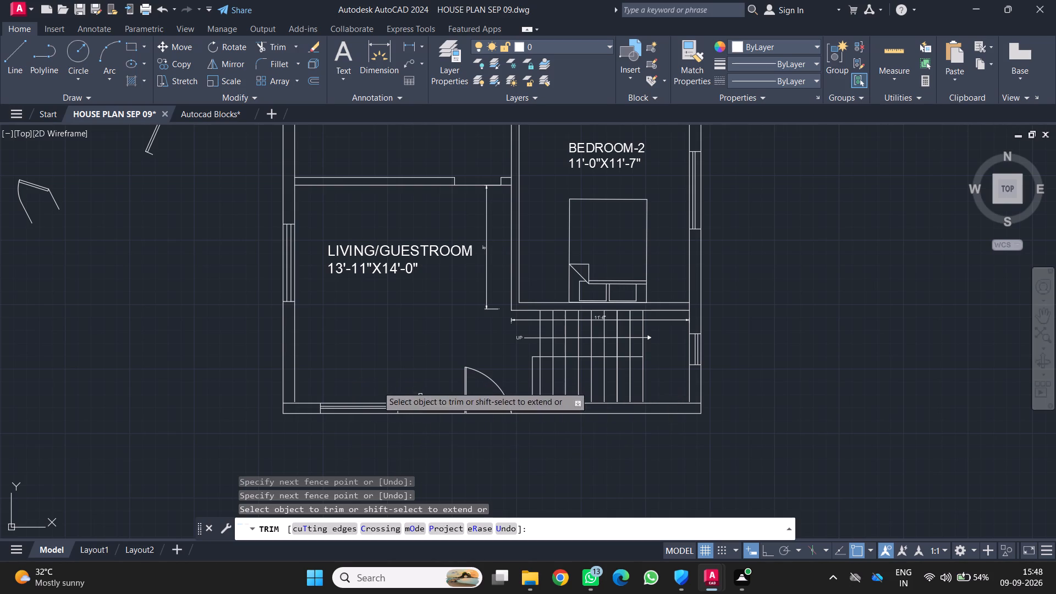
key(Escape)
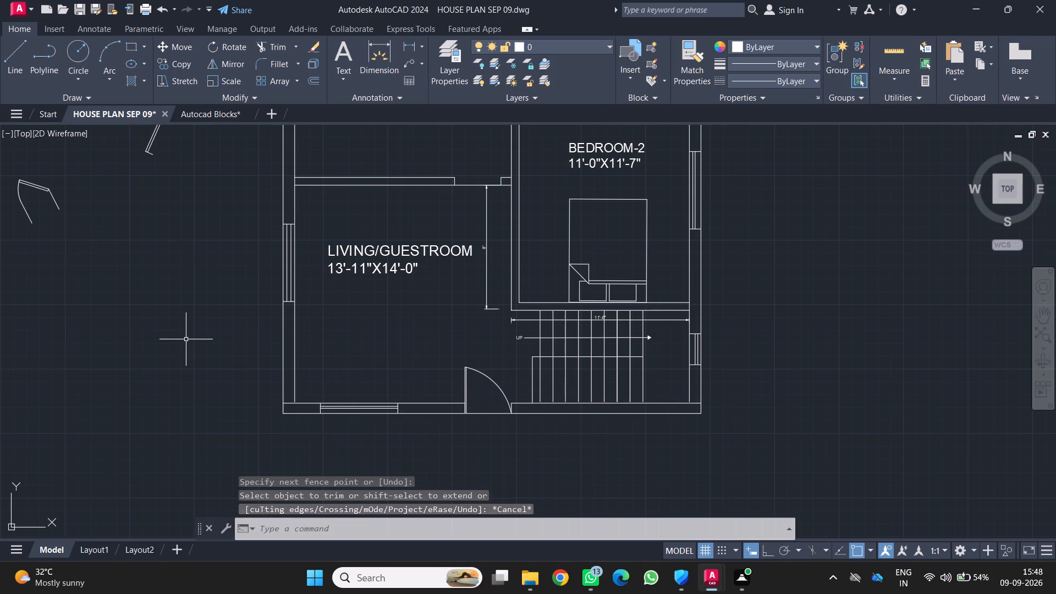
Copy the entrance door's arc and both leaf lines about 14'-10" up to the opening in the wall between LIVING/GUESTROOM and DINING.
text(CO)
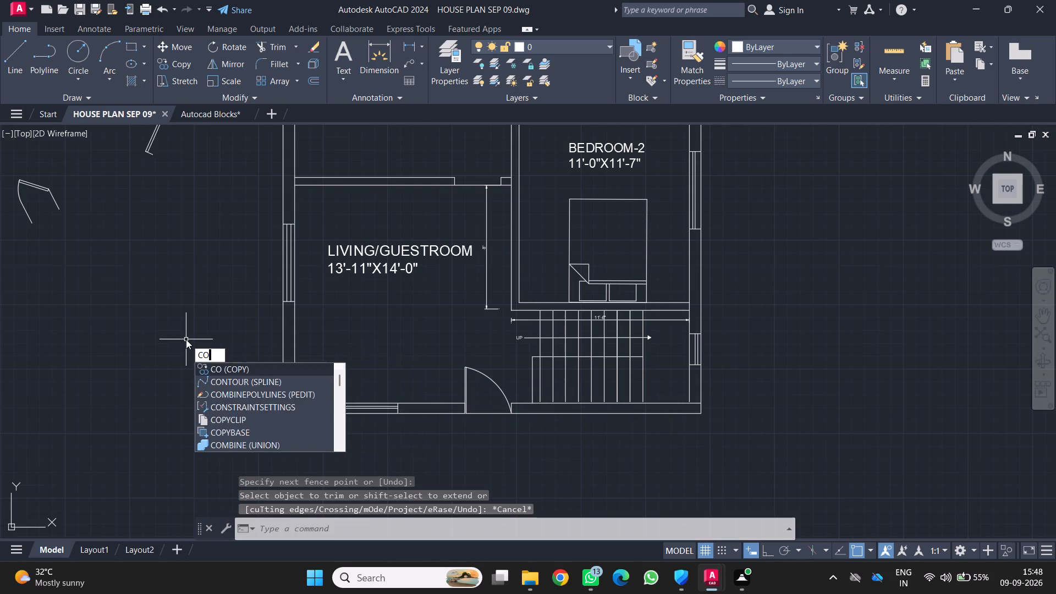
key(Return)
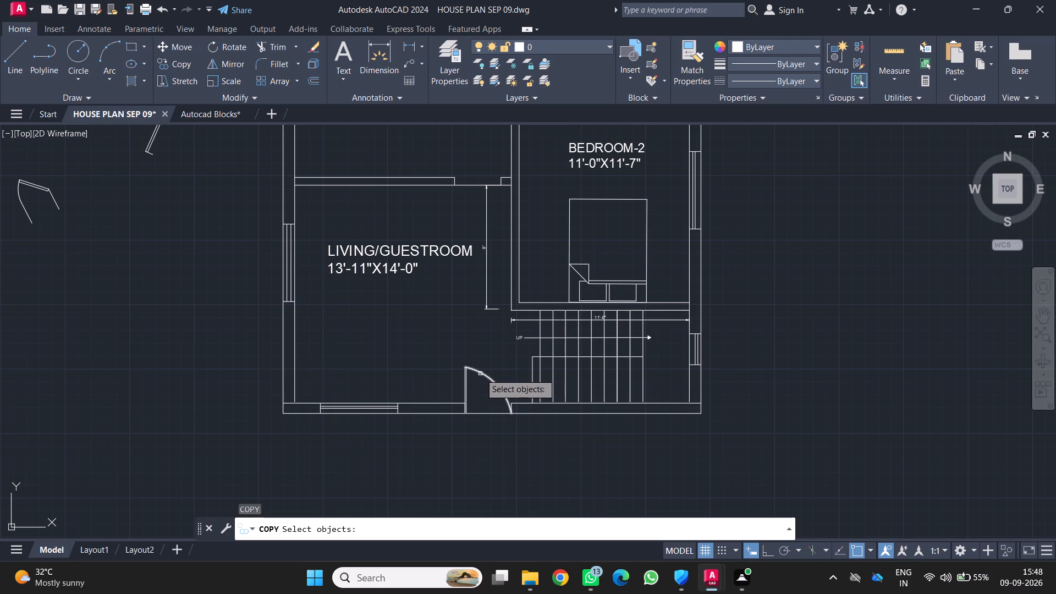
click(480, 373)
scroll(437, 386, up, 2)
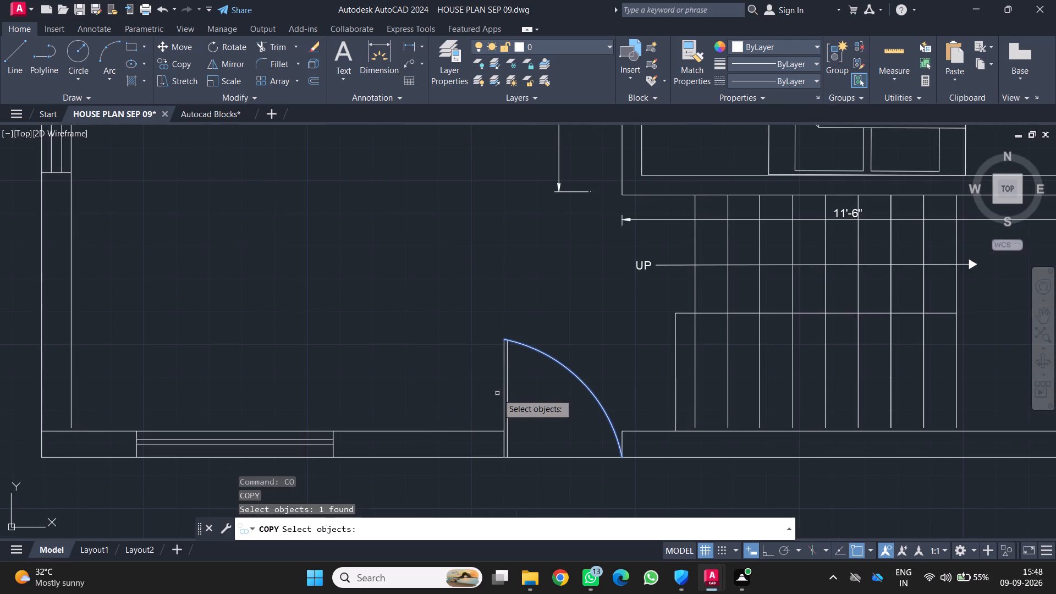
click(503, 398)
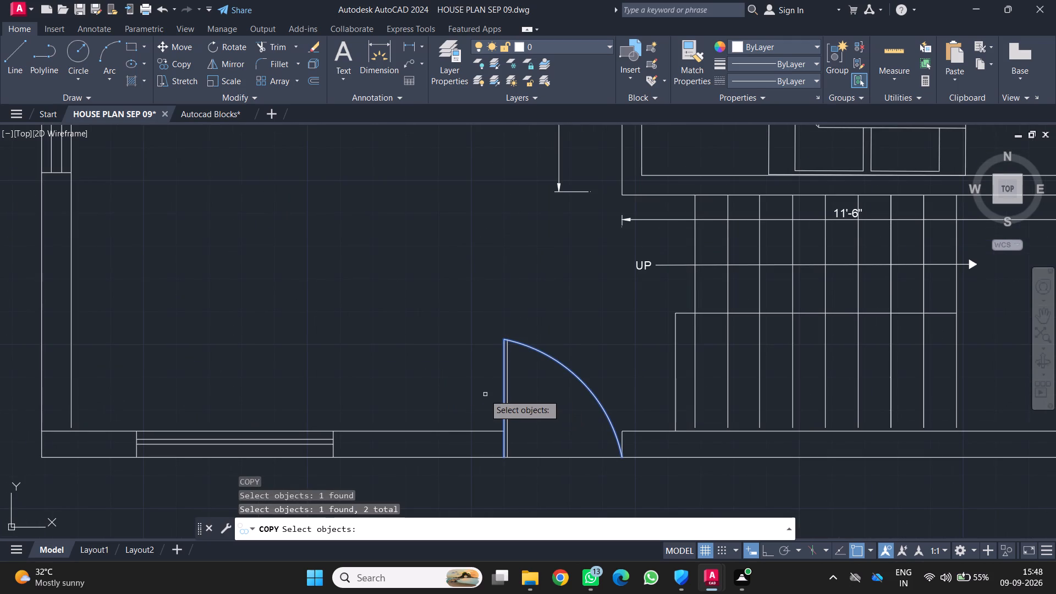
click(508, 410)
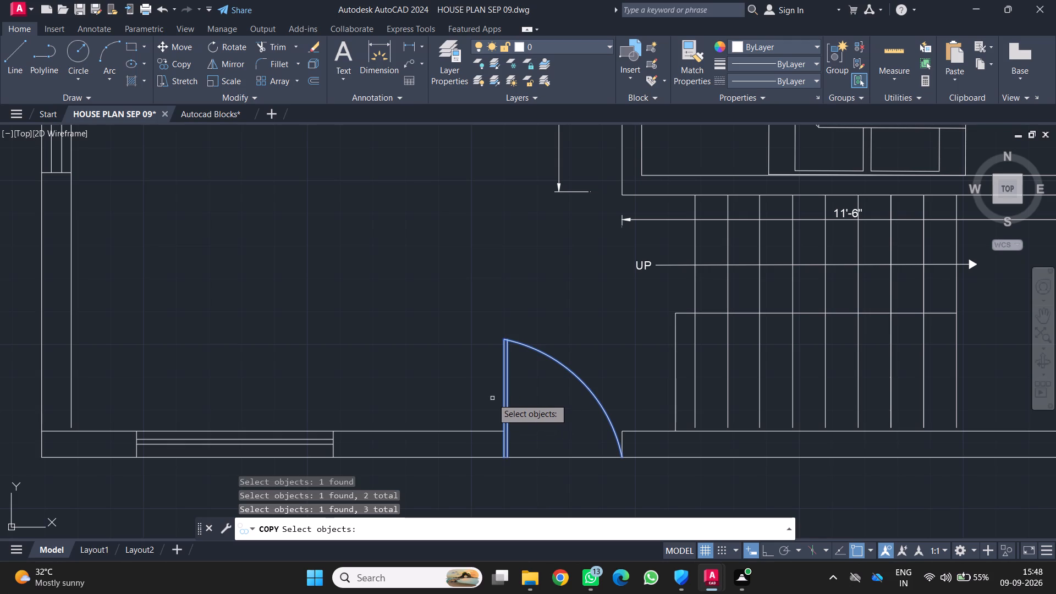
key(Return)
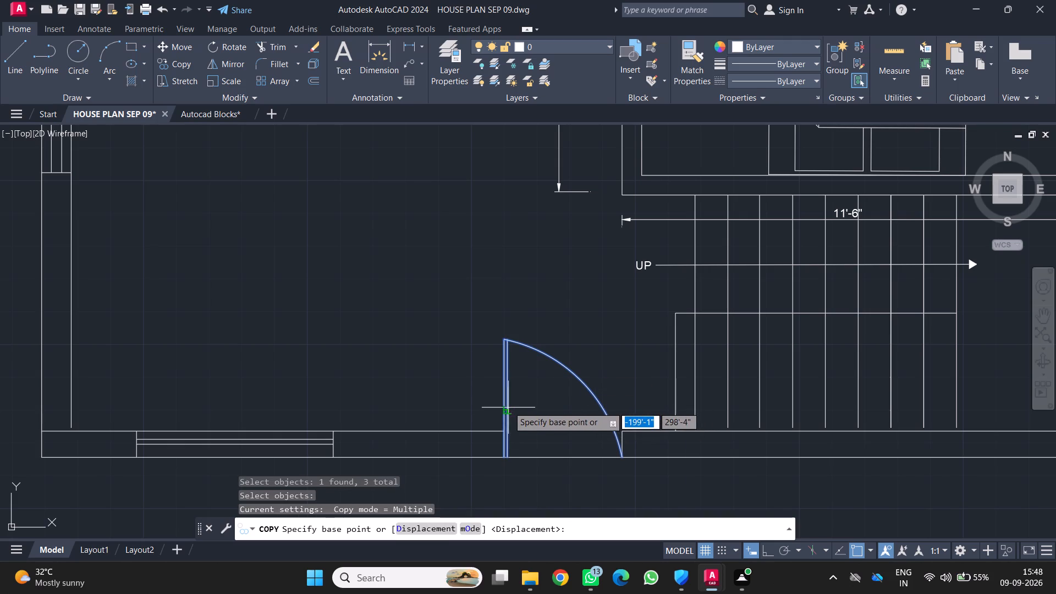
click(507, 406)
middle_drag(488, 242, 486, 559)
middle_click(486, 559)
scroll(483, 519, up, 1)
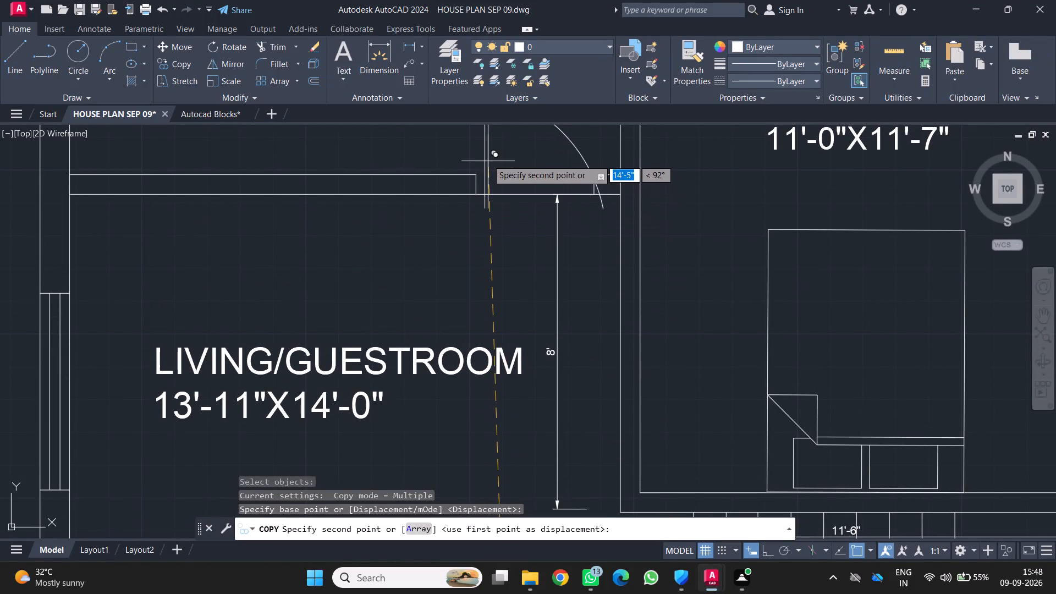
middle_drag(479, 145, 475, 225)
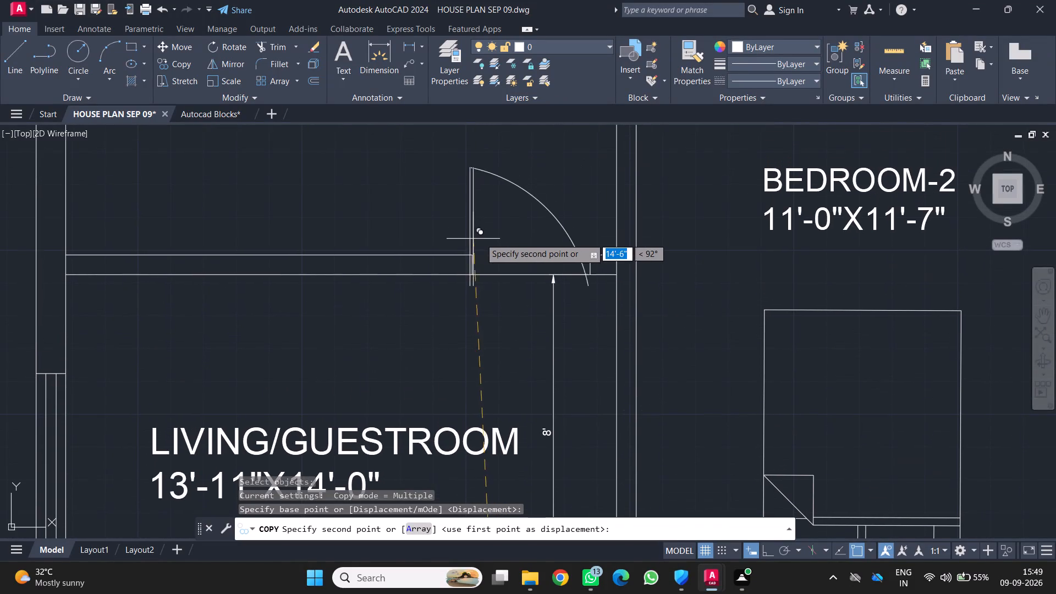
scroll(477, 228, up, 1)
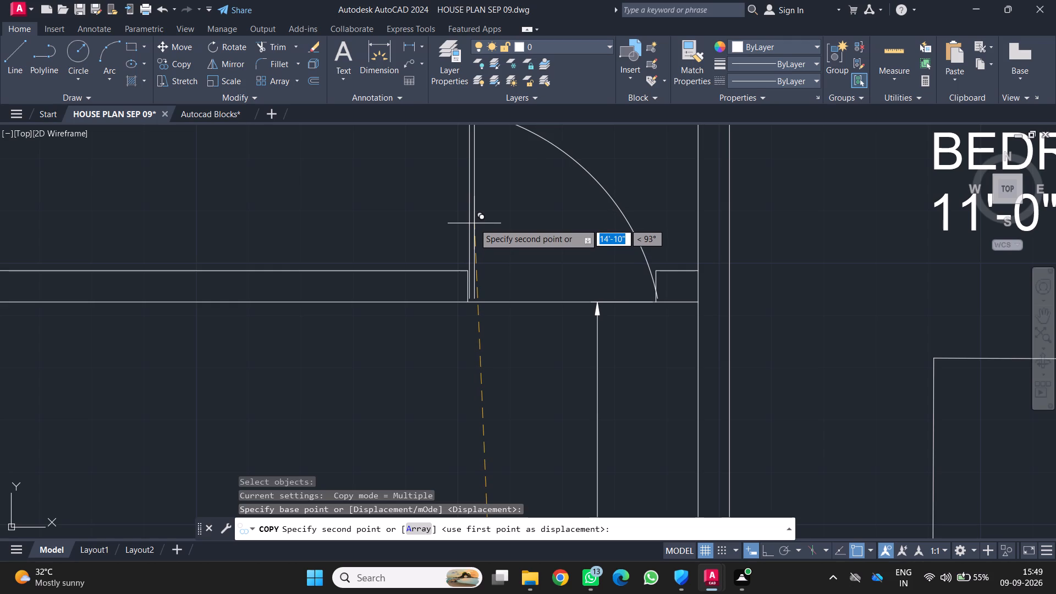
click(474, 227)
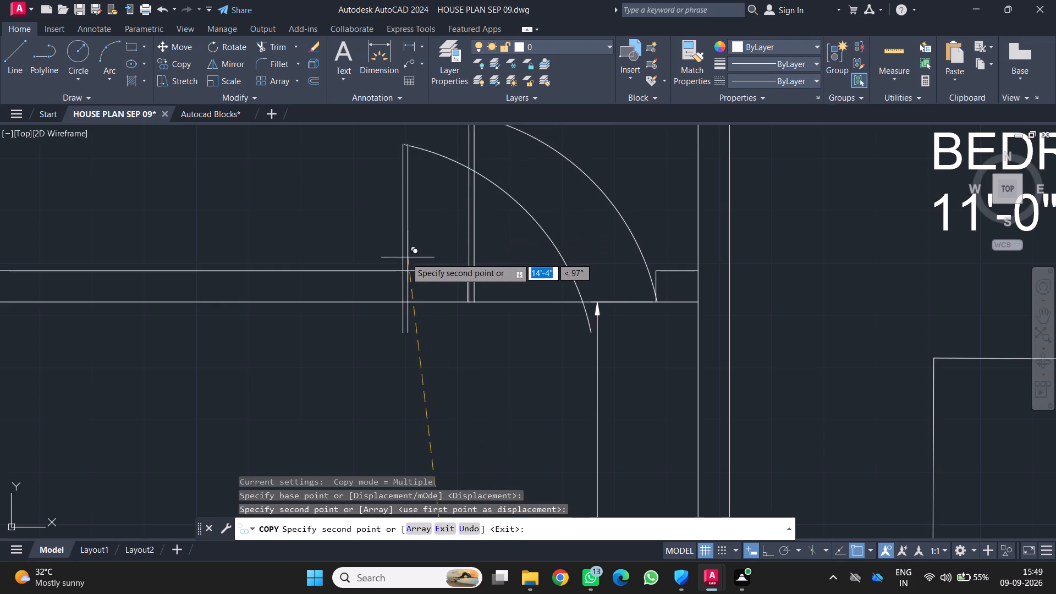
key(Return)
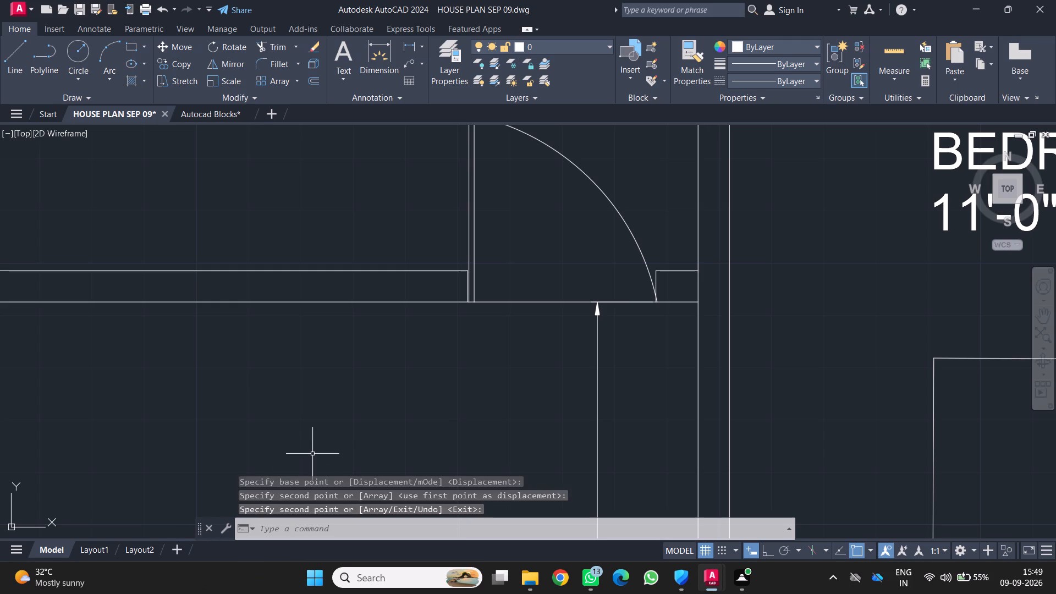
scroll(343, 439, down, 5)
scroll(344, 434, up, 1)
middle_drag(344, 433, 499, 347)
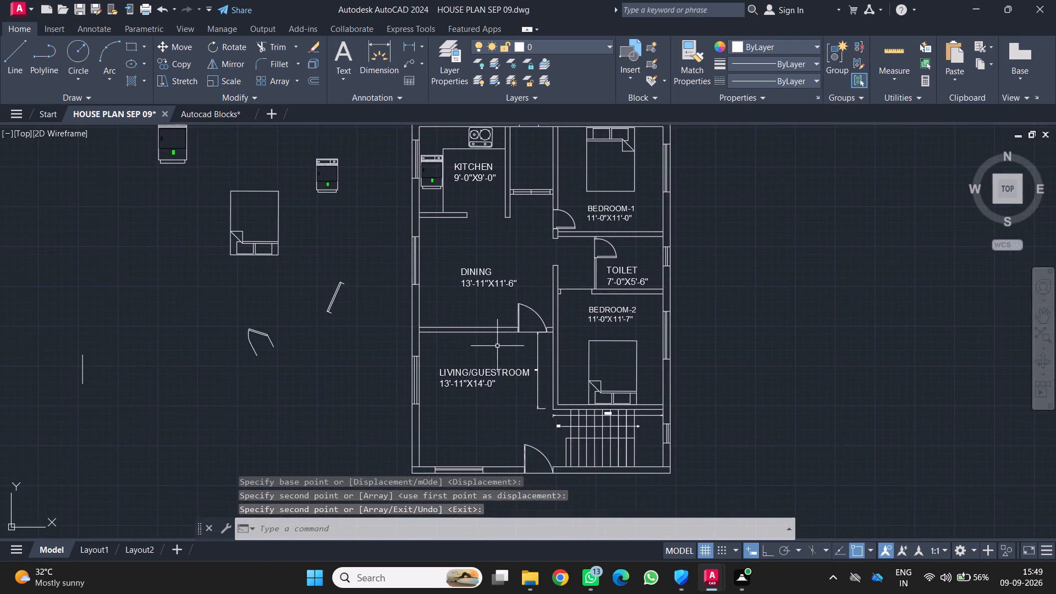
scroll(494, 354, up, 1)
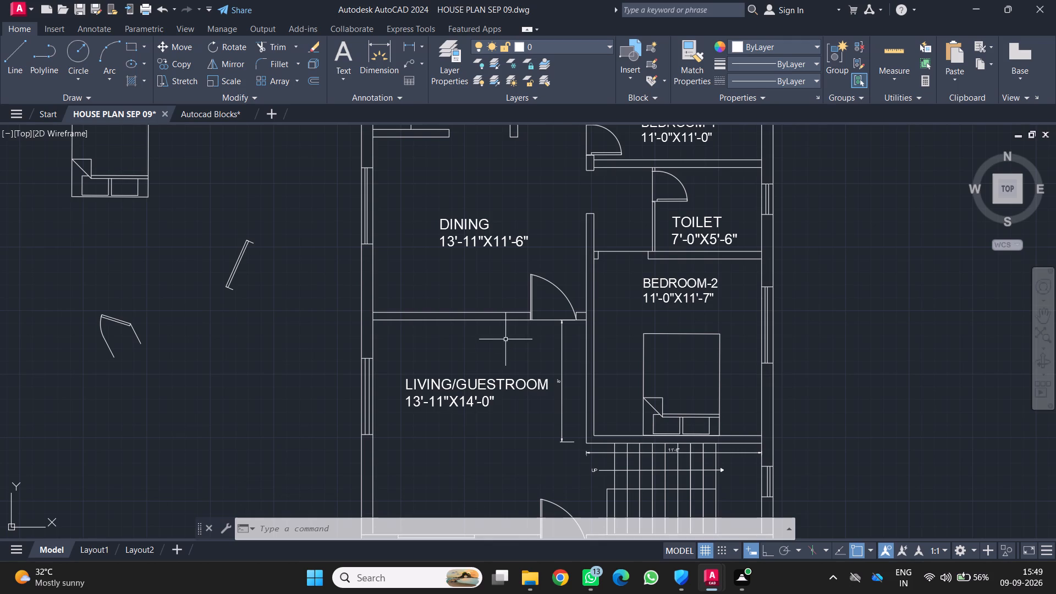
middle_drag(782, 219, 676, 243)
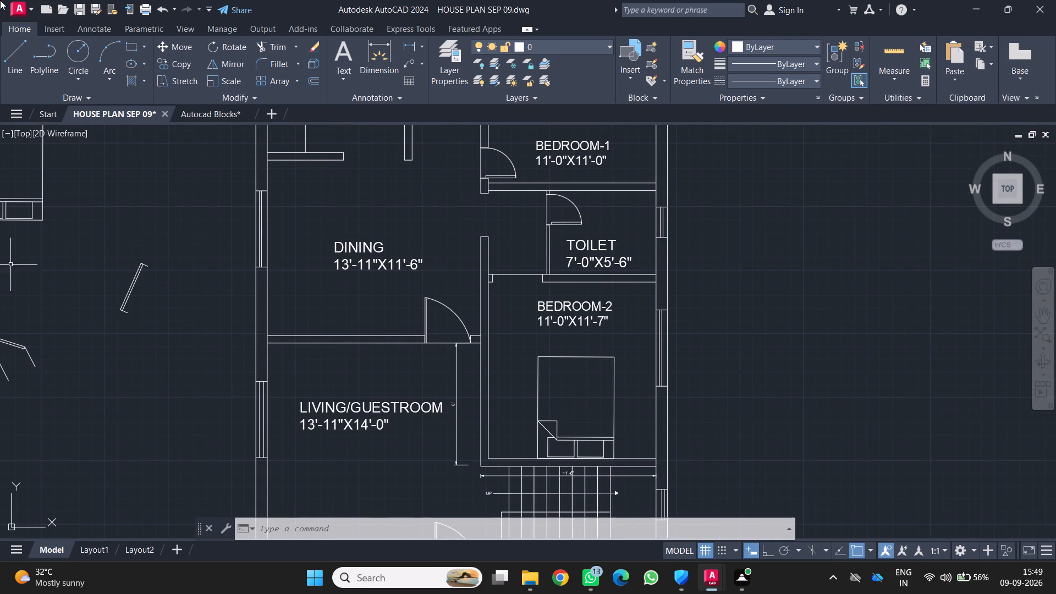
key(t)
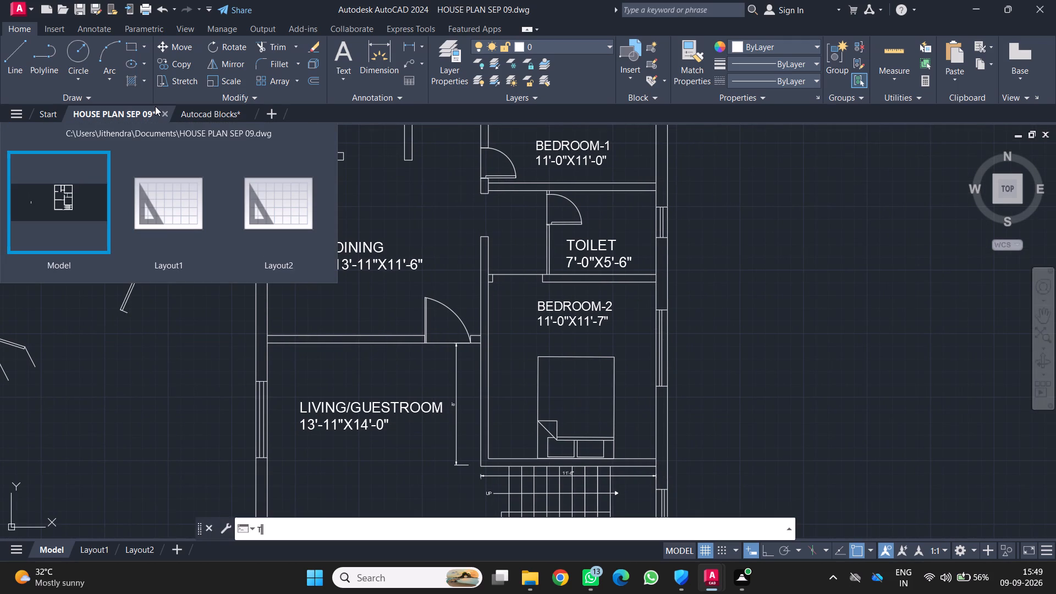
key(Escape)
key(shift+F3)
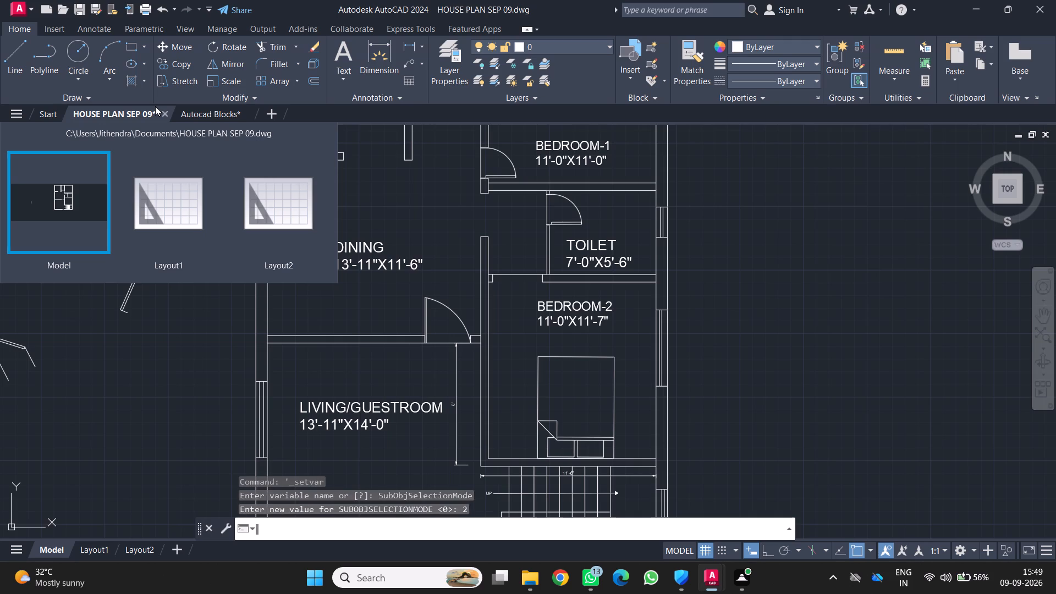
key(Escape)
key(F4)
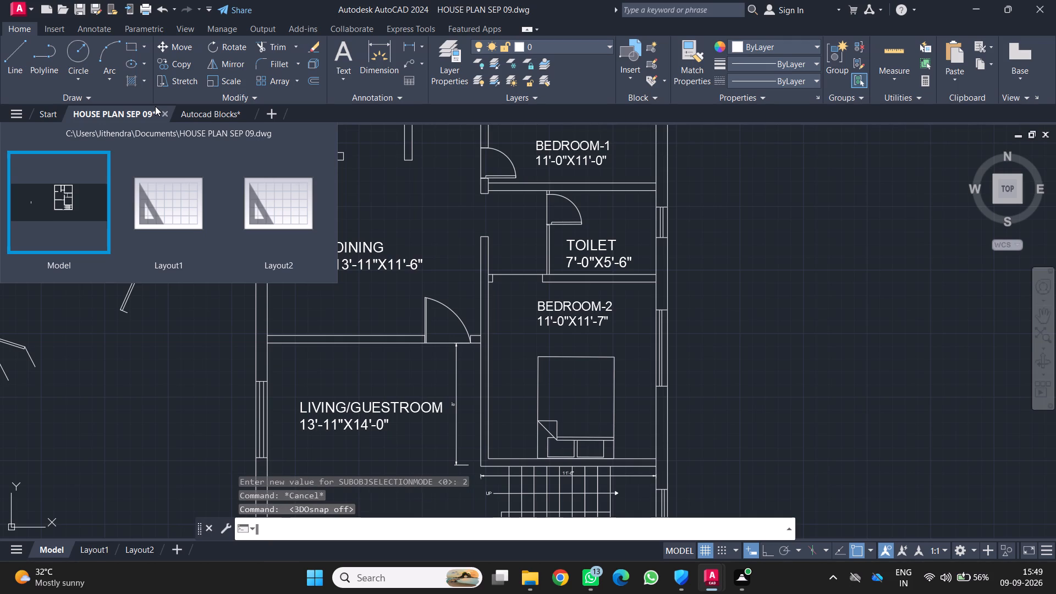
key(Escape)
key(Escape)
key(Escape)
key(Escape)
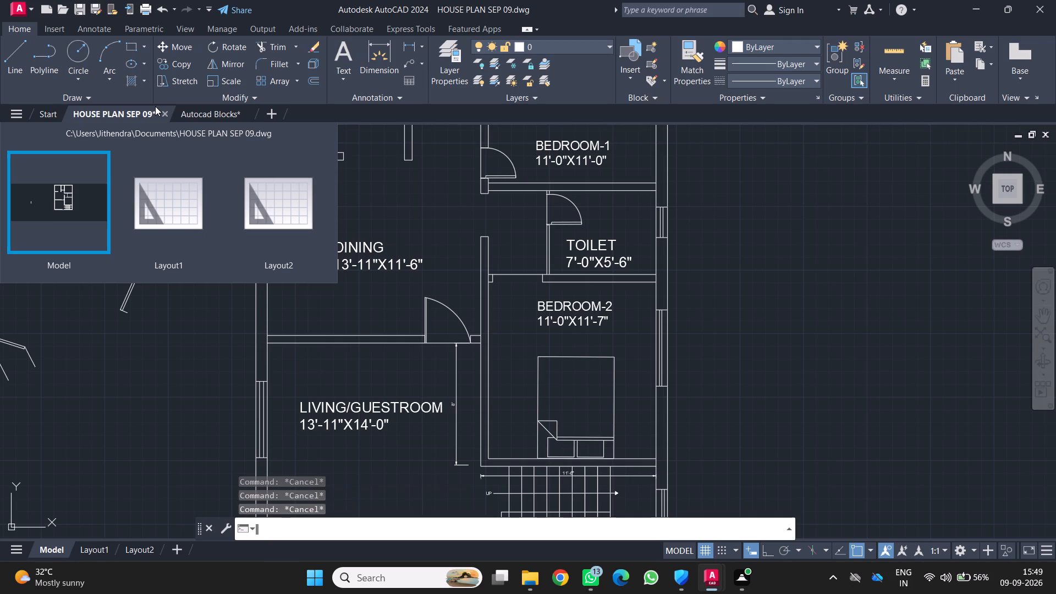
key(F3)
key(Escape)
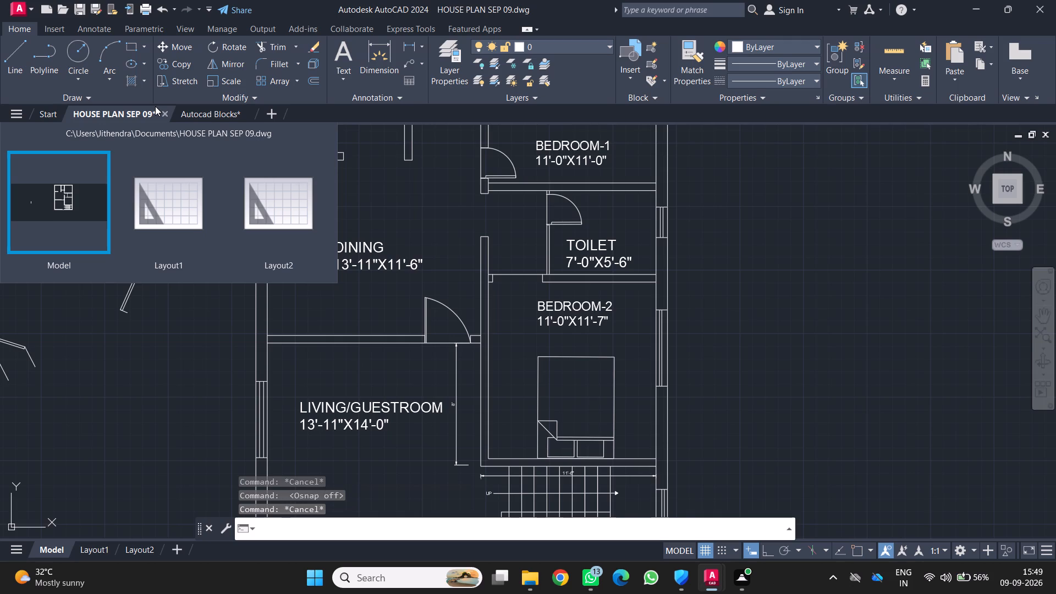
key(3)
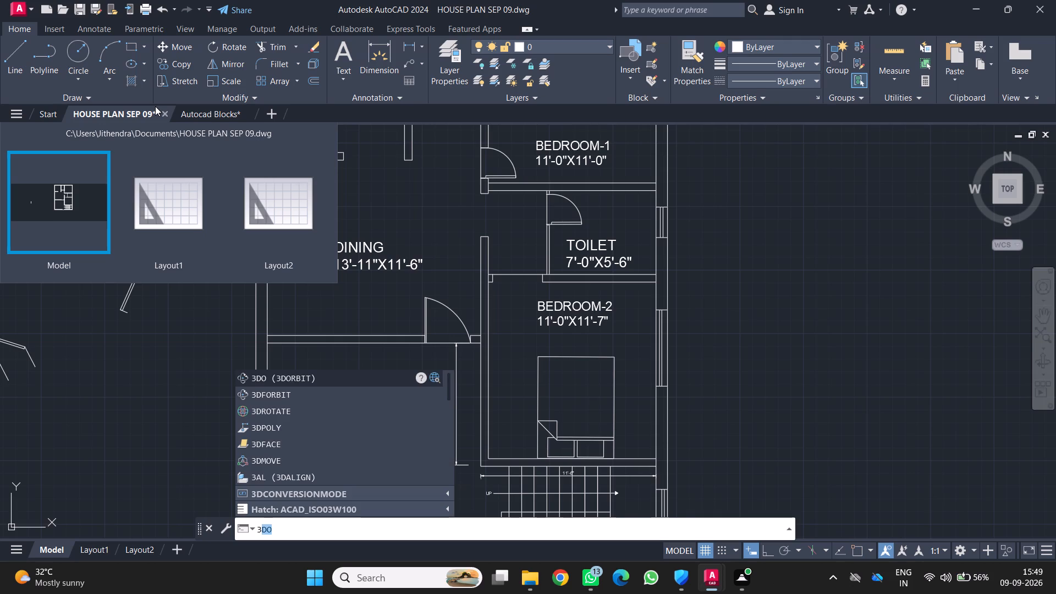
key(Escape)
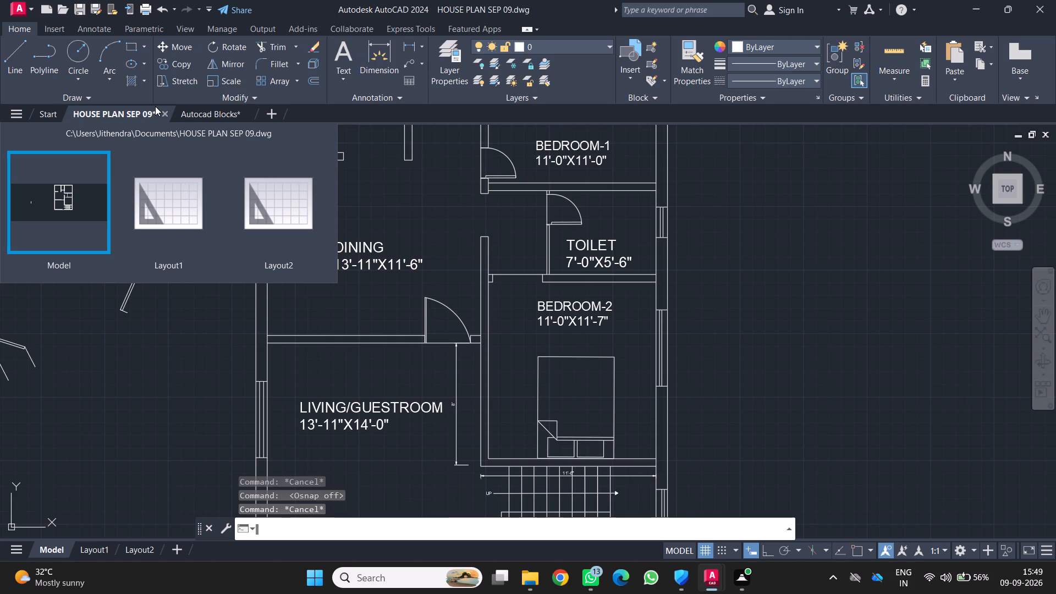
Save the house plan drawing.
key(alt+3)
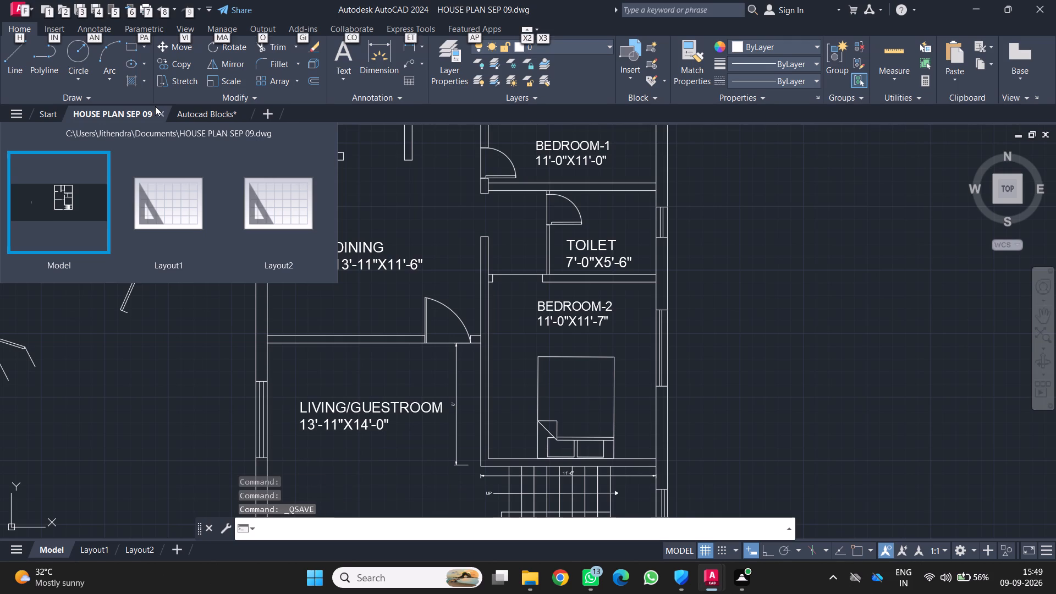
key(ctrl+3)
key(Escape)
key(Escape)
key(Escape)
key(Escape)
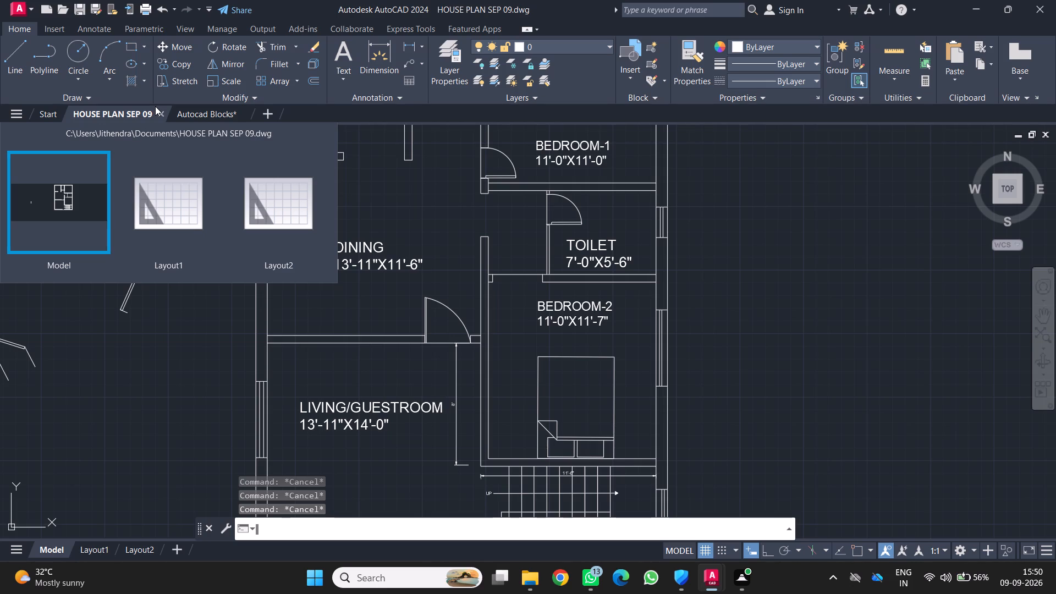
Insert the Toilet - Imperial block from the architectural tool palette into the empty space outside the plan, beside LIVING/GUESTROOM.
key(ctrl+3)
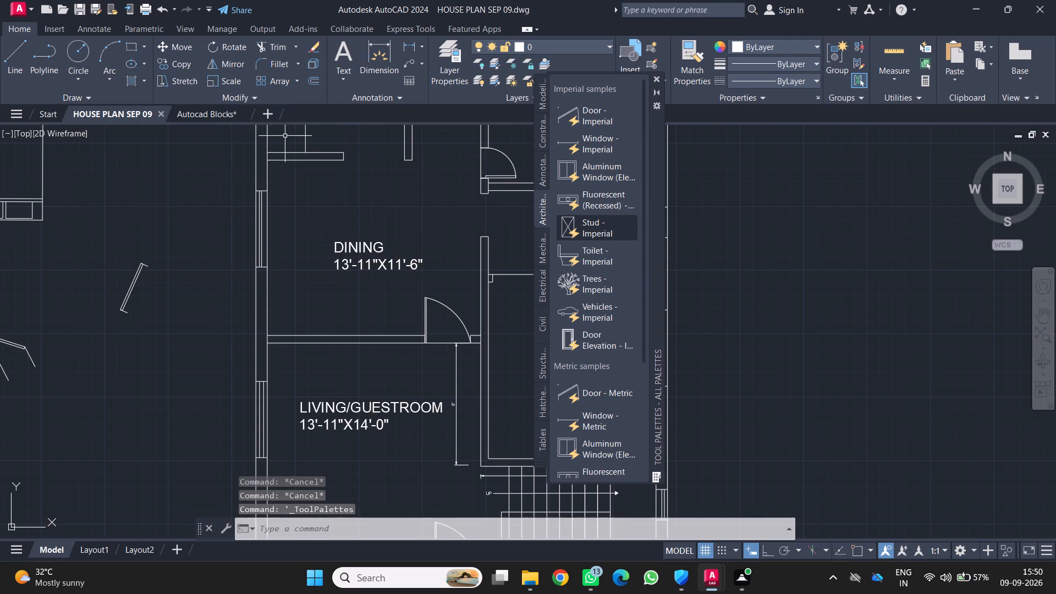
click(592, 251)
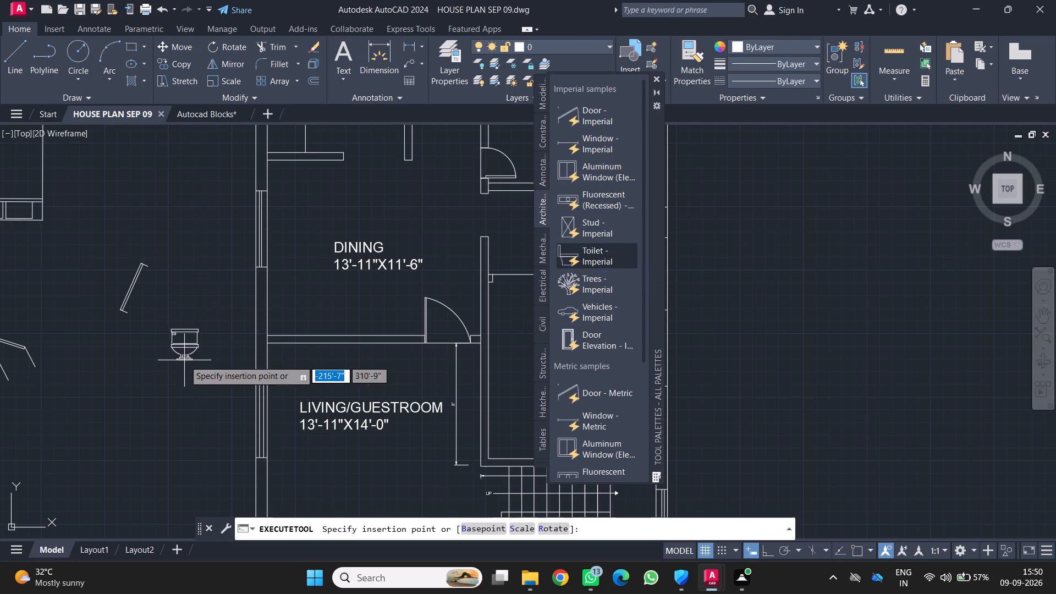
click(185, 360)
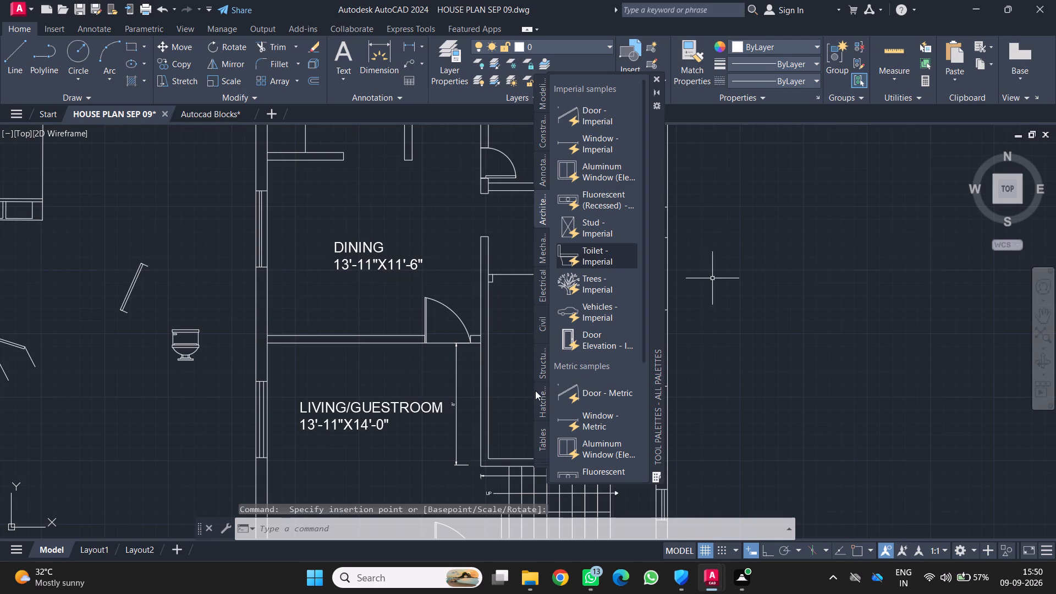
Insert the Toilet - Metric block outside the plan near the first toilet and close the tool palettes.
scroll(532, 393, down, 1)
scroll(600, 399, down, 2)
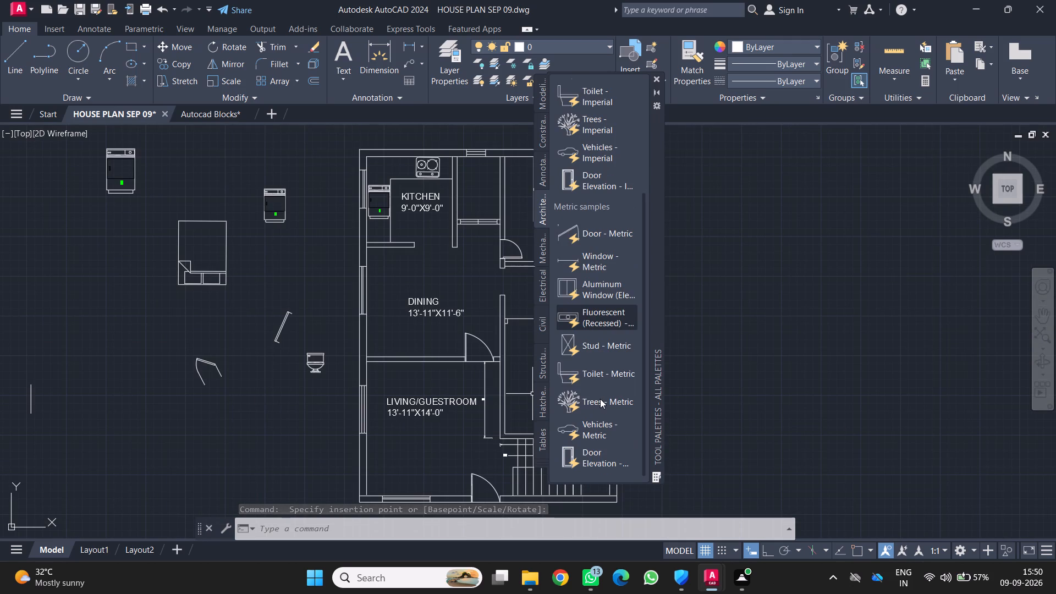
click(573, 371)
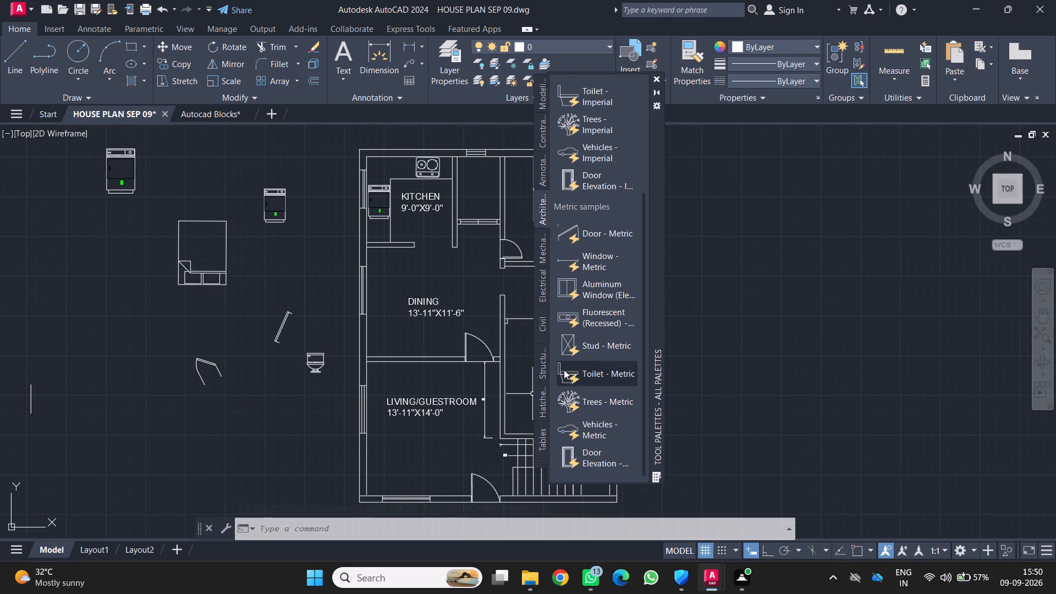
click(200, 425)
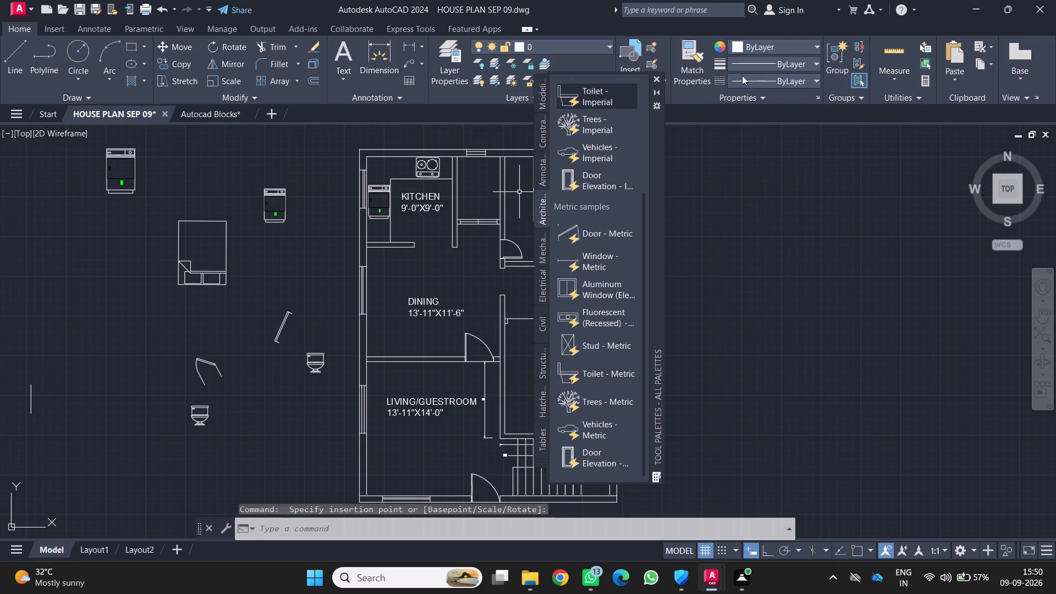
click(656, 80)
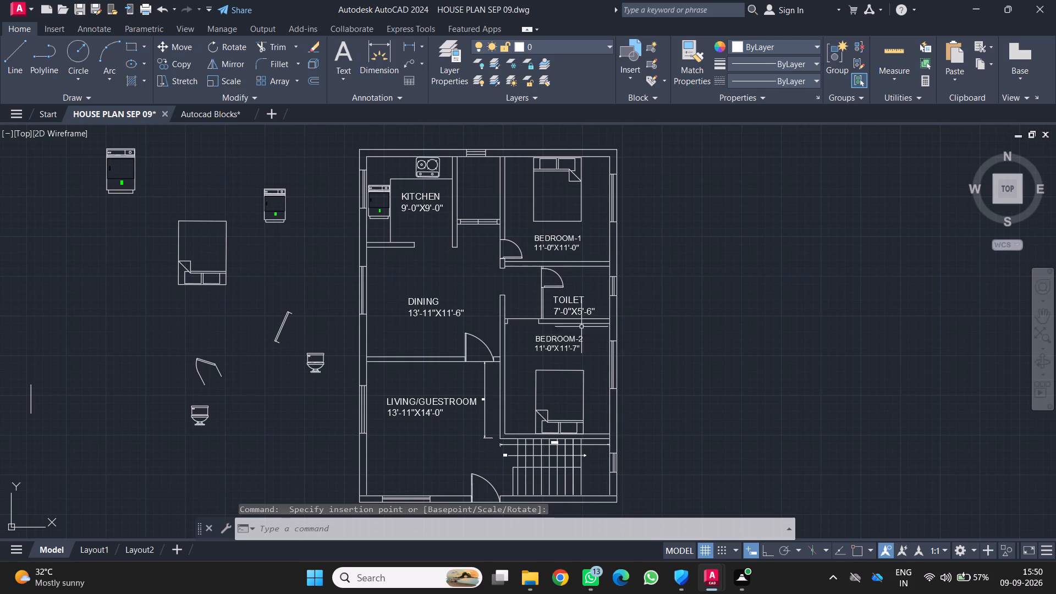
Rotate the imperial toilet block about 90° counterclockwise around the narrow end of its bowl.
scroll(315, 415, up, 2)
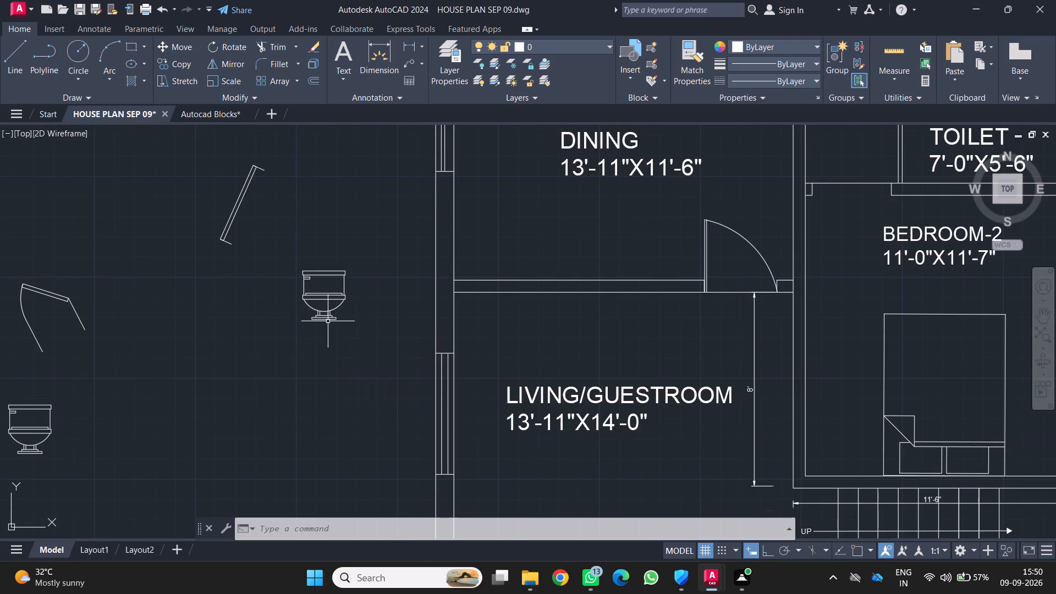
click(328, 321)
text(RO)
key(Return)
click(327, 321)
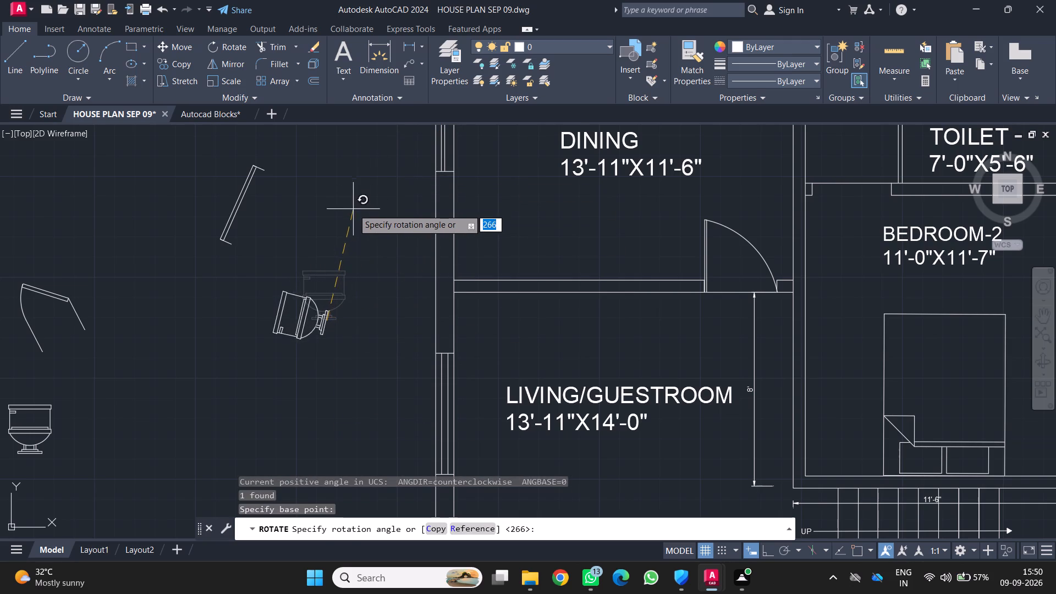
click(325, 220)
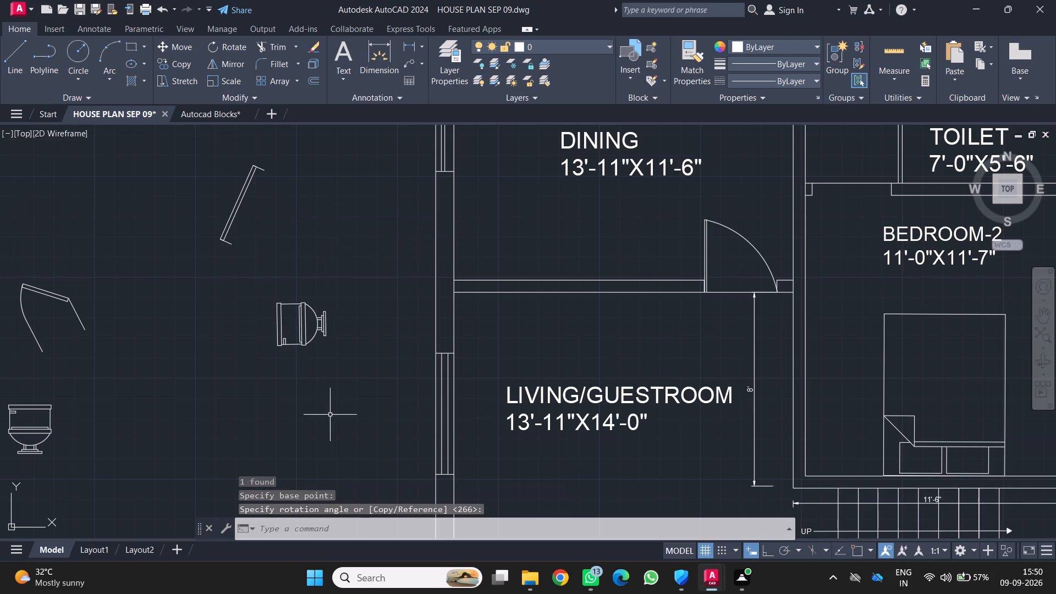
Copy the rotated toilet block about 32'-2" into the TOILET room, against the outer wall beside the window.
drag(327, 376, 322, 357)
click(290, 280)
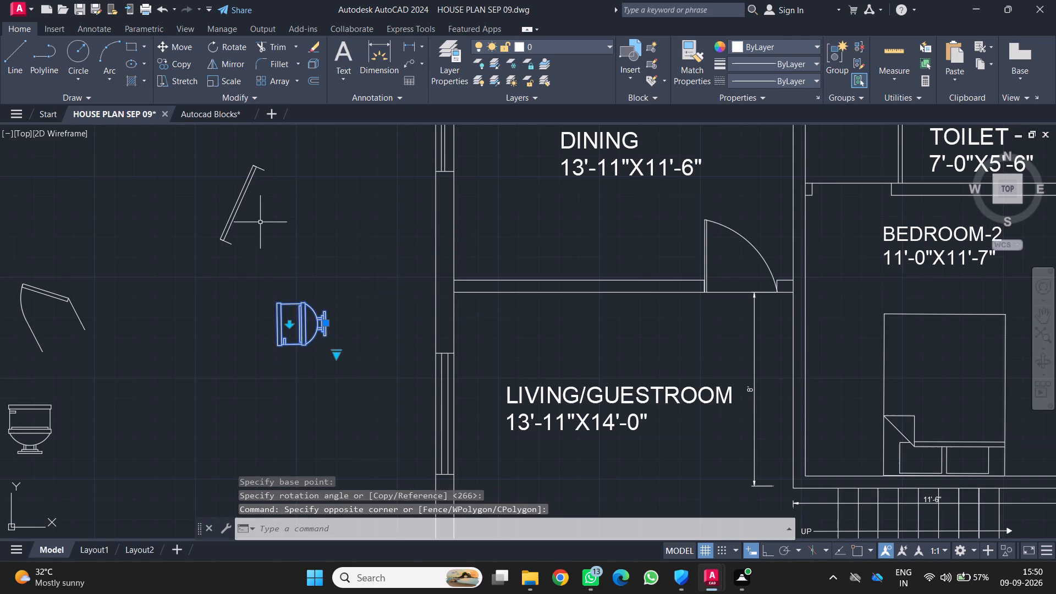
text(CO)
key(Return)
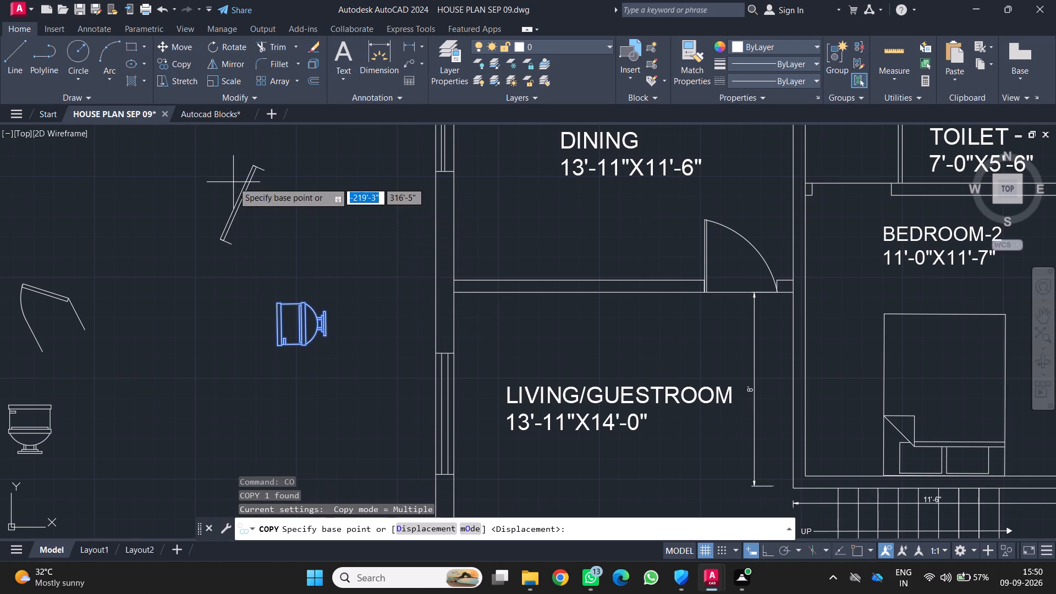
click(324, 332)
middle_drag(913, 339, 29, 485)
scroll(825, 395, down, 1)
scroll(195, 442, down, 1)
scroll(166, 435, up, 1)
middle_drag(166, 435, 388, 320)
scroll(341, 288, up, 1)
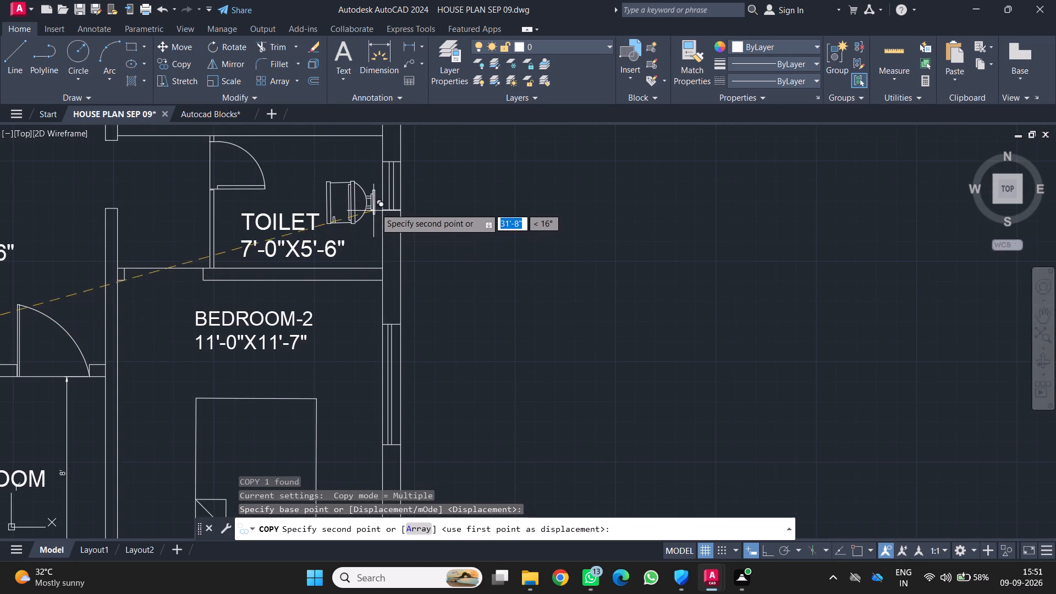
click(382, 195)
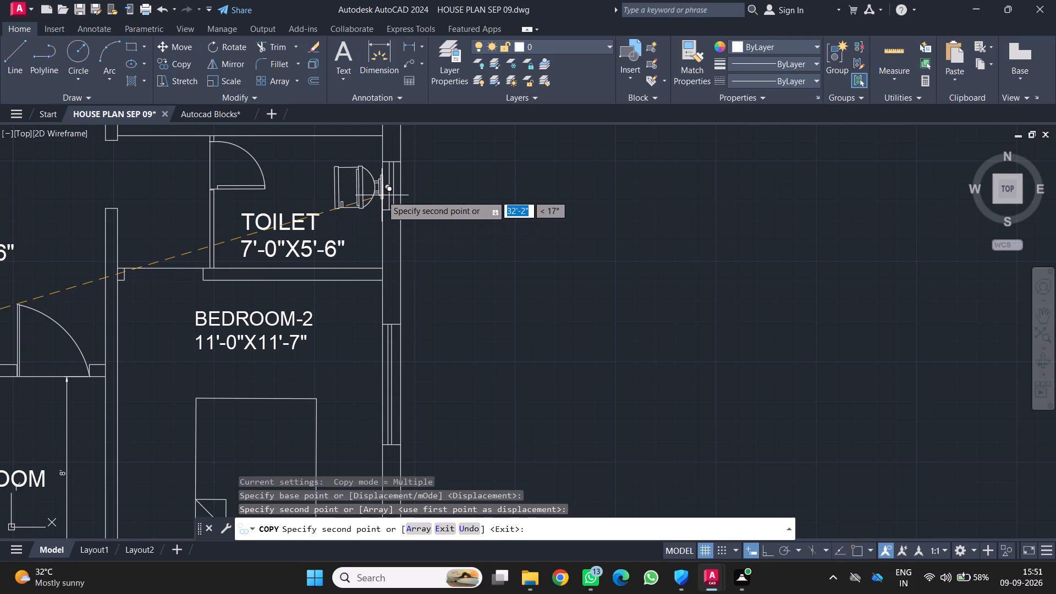
key(Return)
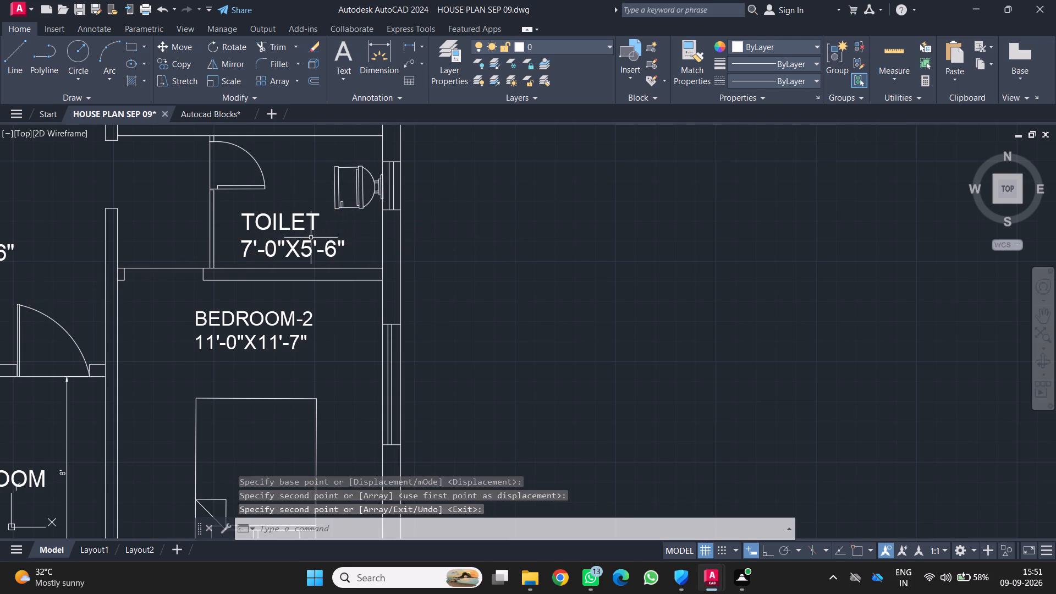
Erase the spare appliance, bed, door and toilet blocks lying outside the plan beside the house.
scroll(317, 245, down, 2)
middle_drag(317, 245, 487, 240)
scroll(322, 249, down, 2)
scroll(432, 244, up, 2)
middle_drag(312, 289, 386, 331)
scroll(366, 331, down, 1)
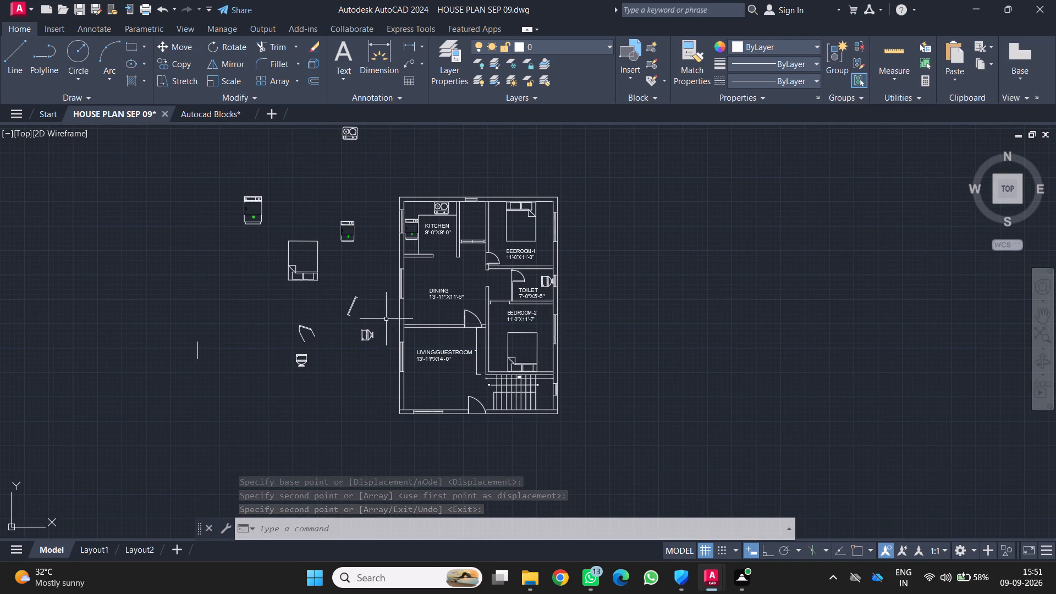
drag(385, 367, 365, 348)
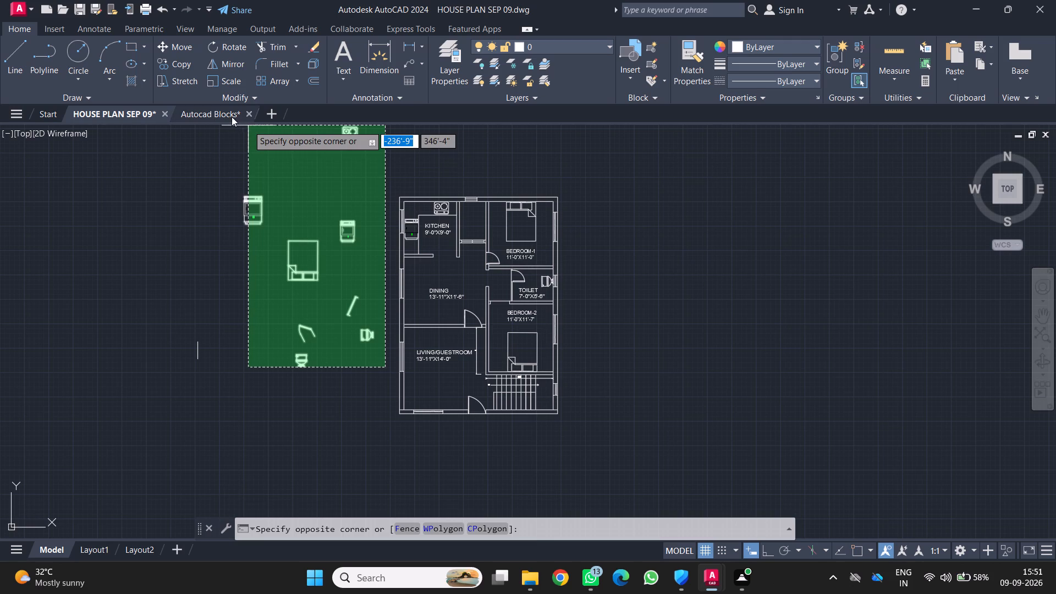
click(149, 117)
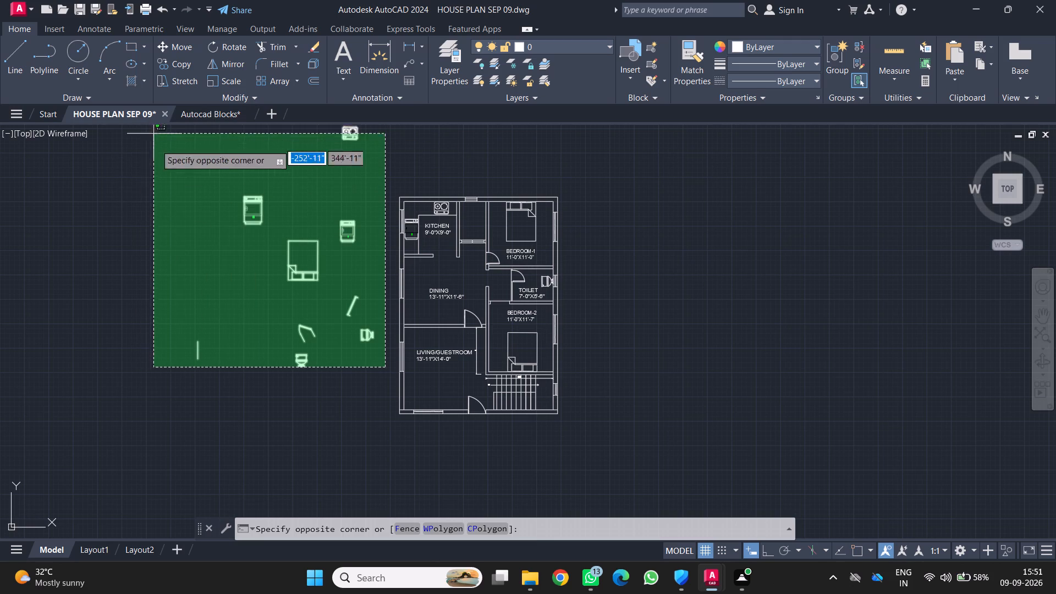
scroll(219, 141, down, 1)
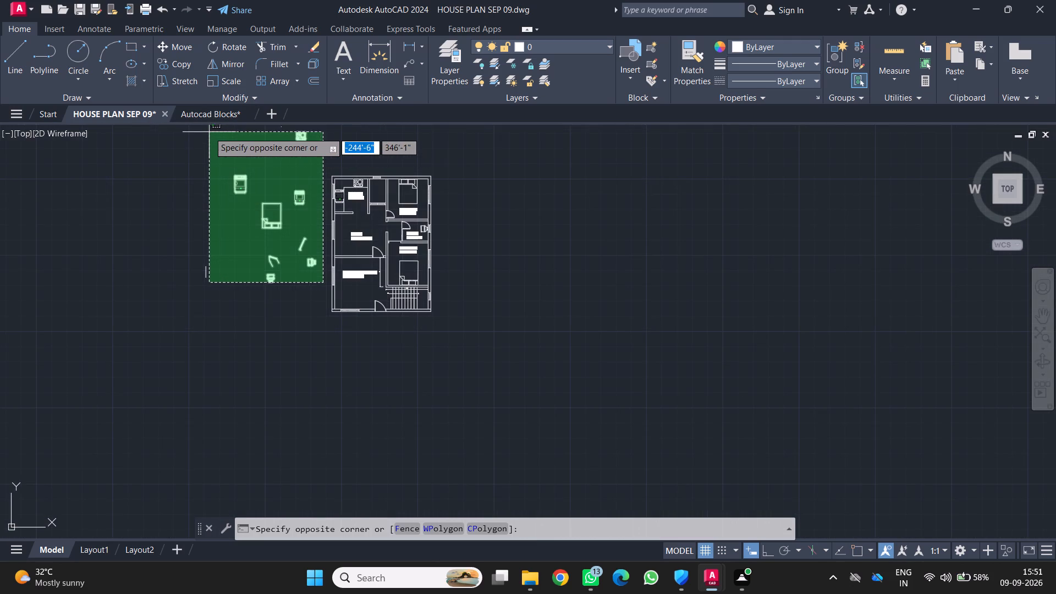
click(209, 132)
key(Delete)
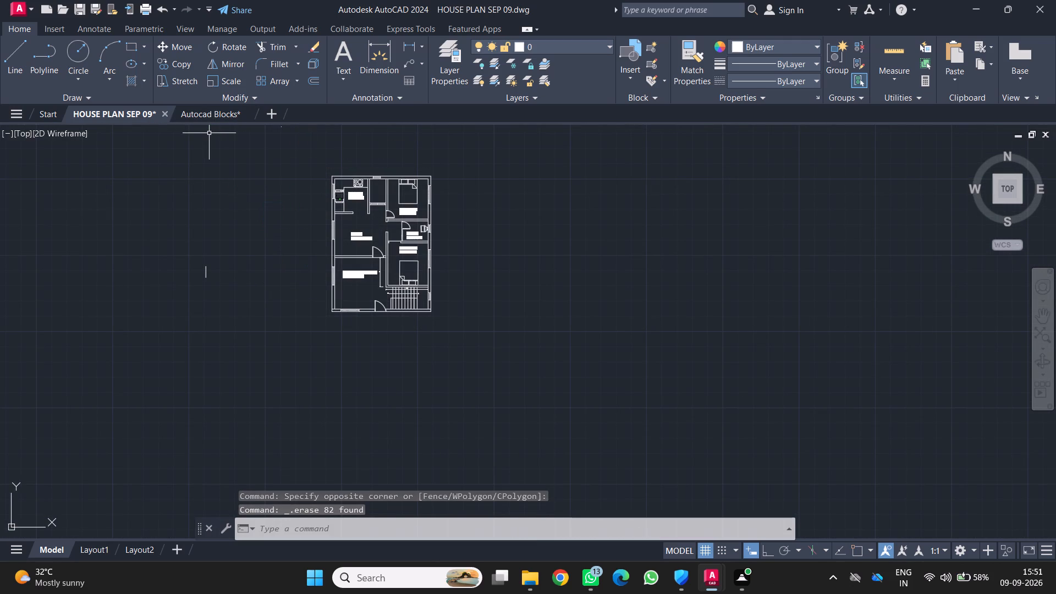
Erase the stray short vertical line remaining outside the plan.
scroll(356, 276, up, 1)
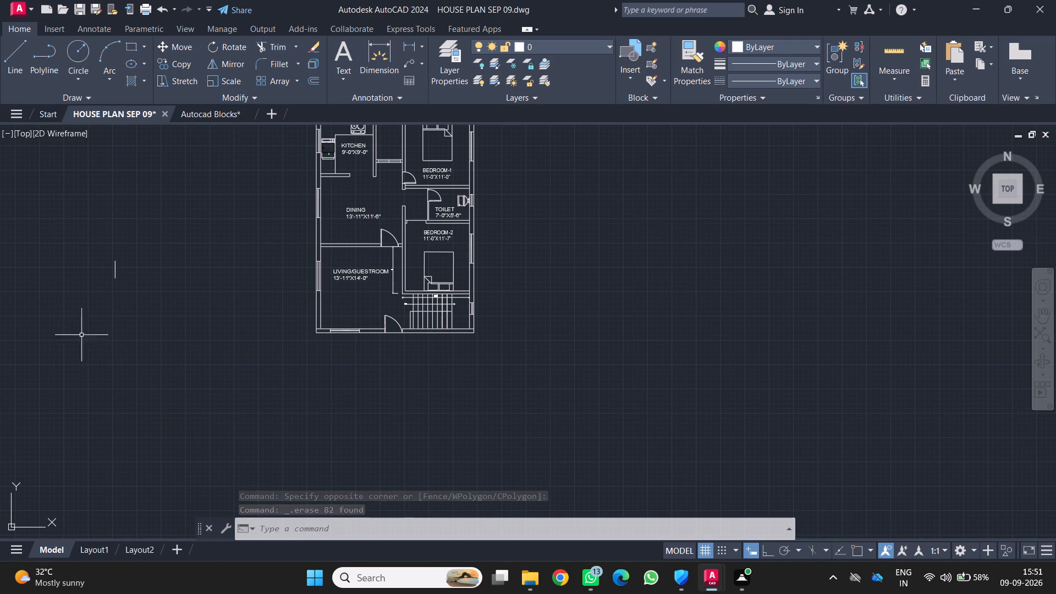
drag(157, 315, 156, 308)
click(78, 232)
key(Delete)
key(Delete)
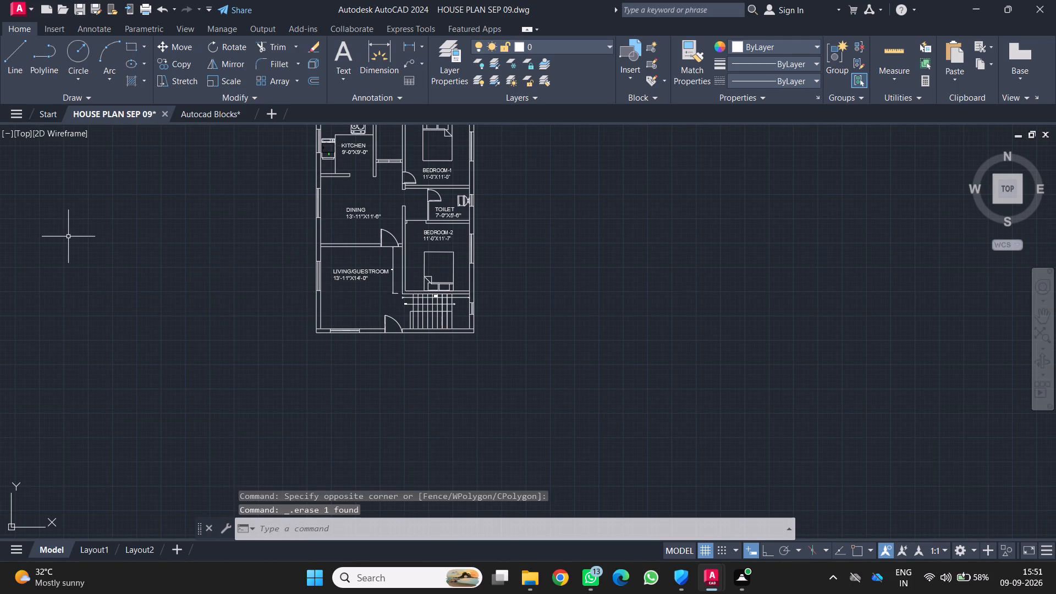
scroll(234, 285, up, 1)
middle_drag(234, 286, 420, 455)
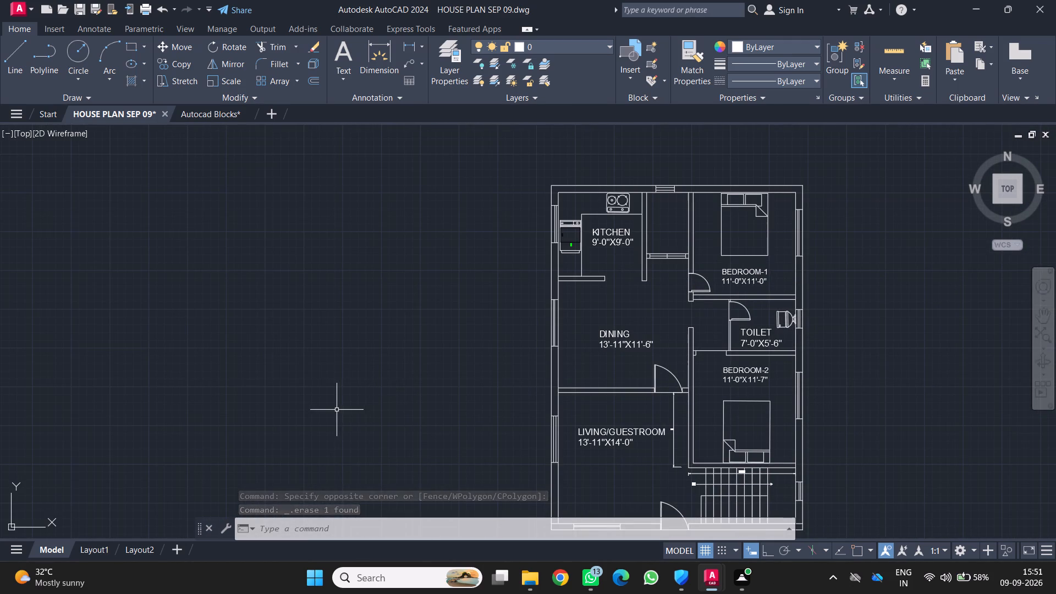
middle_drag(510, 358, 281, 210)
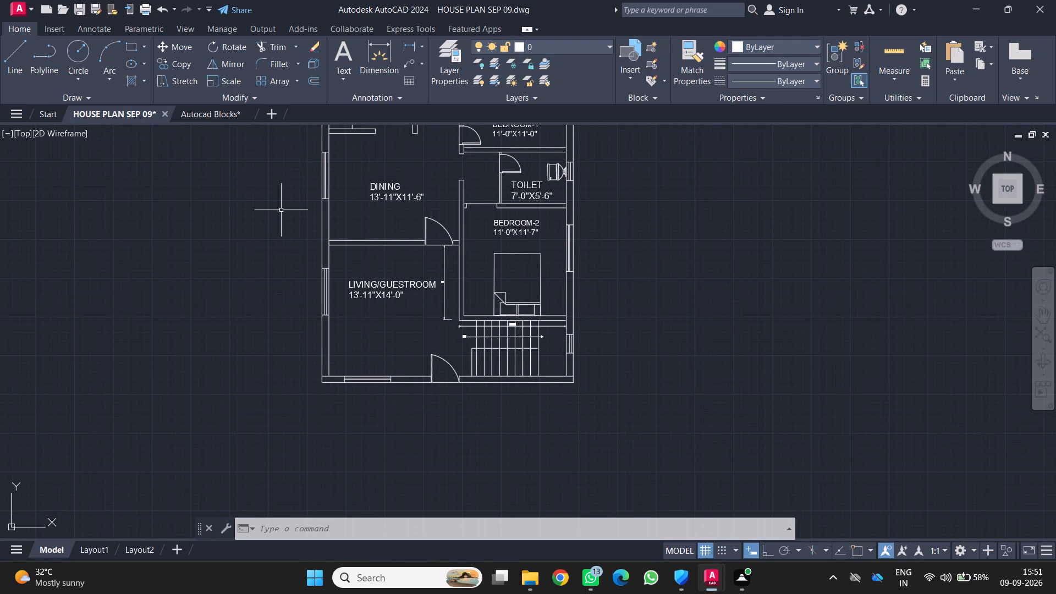
Start a solid hatch in the outer wall around the kitchen's outside corner and set its colour to black (0,0,0).
middle_drag(260, 182, 301, 244)
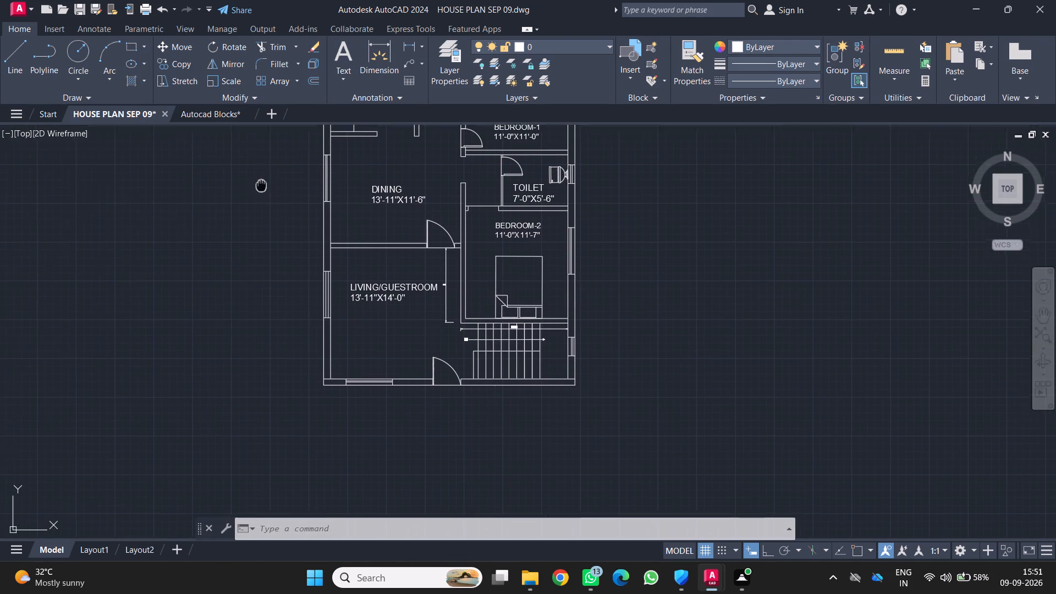
middle_drag(301, 244, 362, 312)
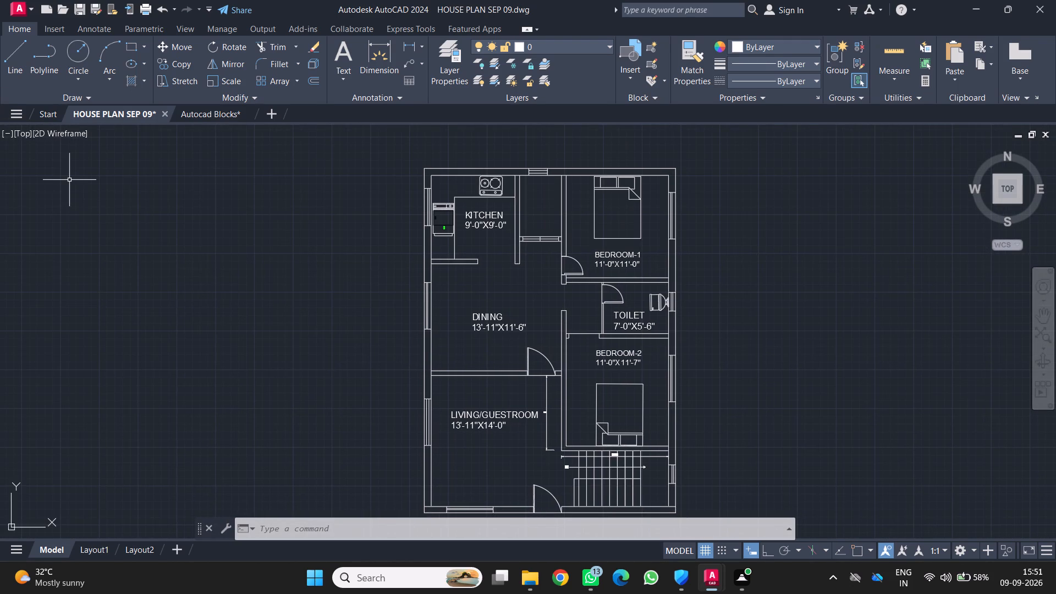
key(h)
key(Return)
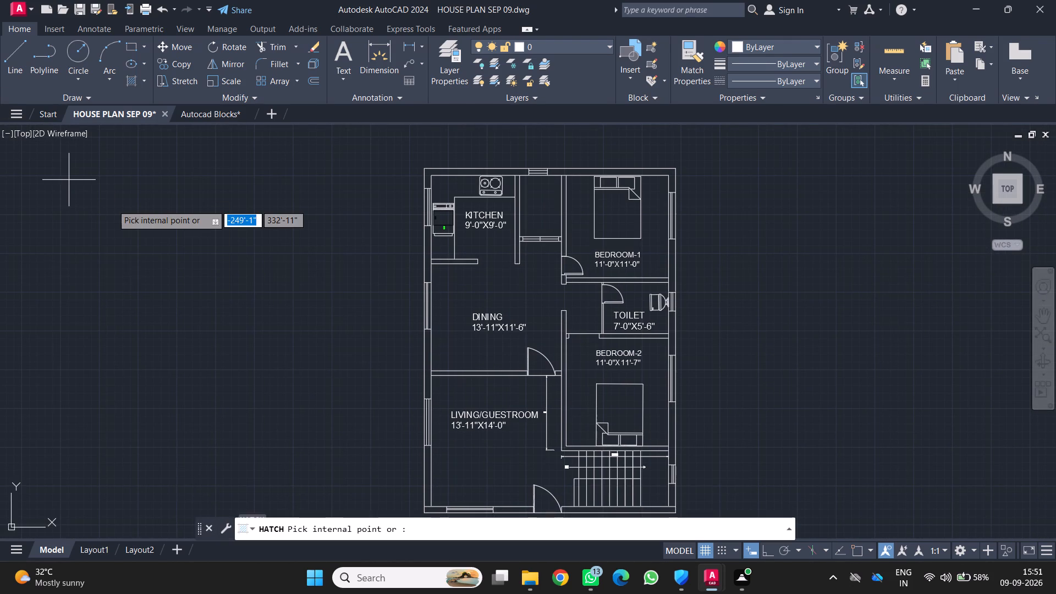
click(133, 59)
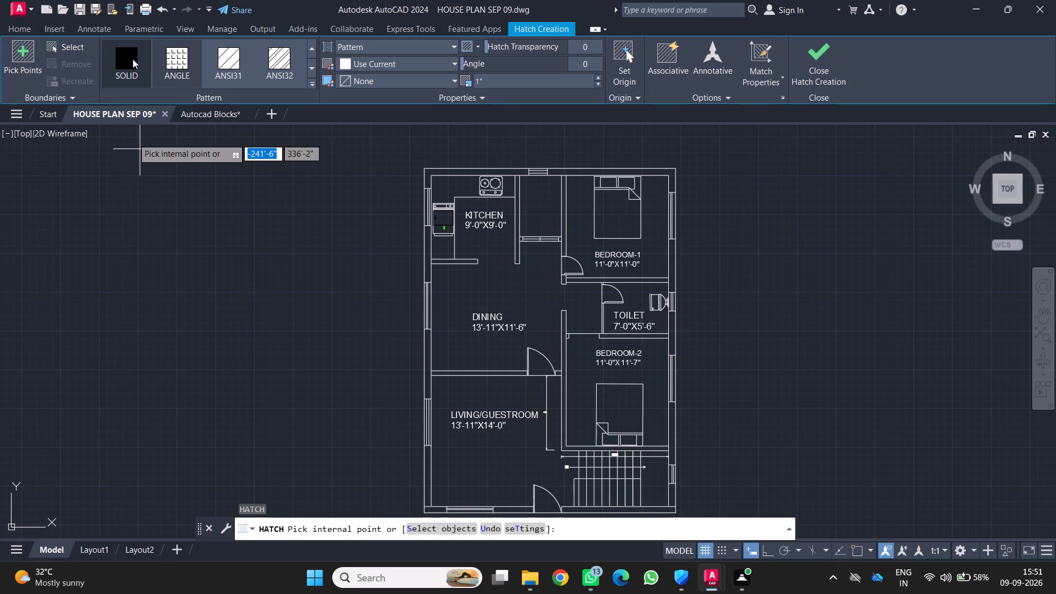
click(426, 176)
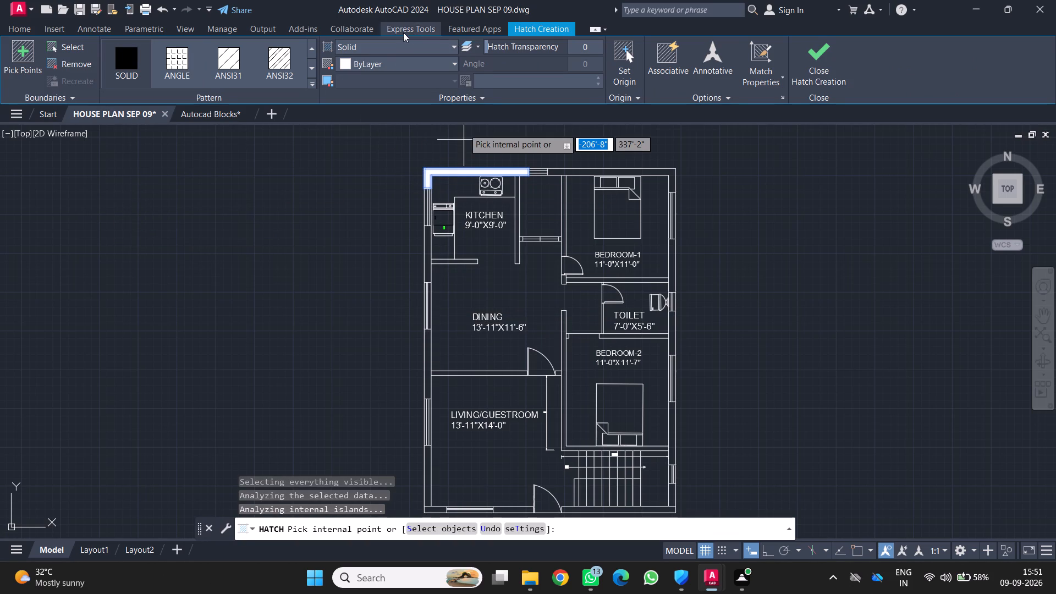
click(444, 65)
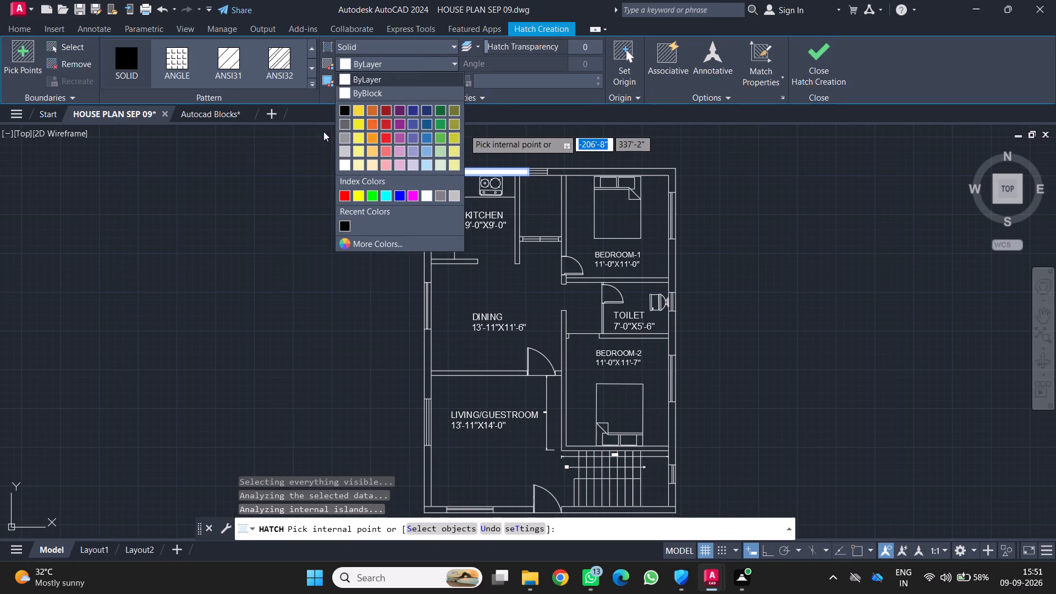
click(344, 110)
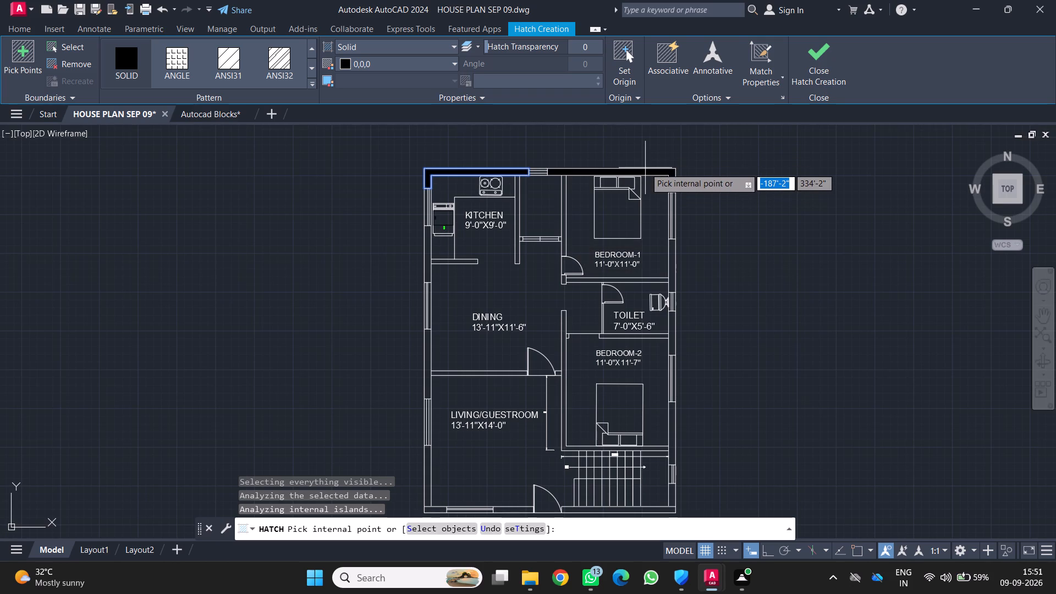
Add the outer wall segments around BEDROOM-1 and TOILET and beside the KITCHEN and DINING rooms to the black solid hatch.
click(645, 168)
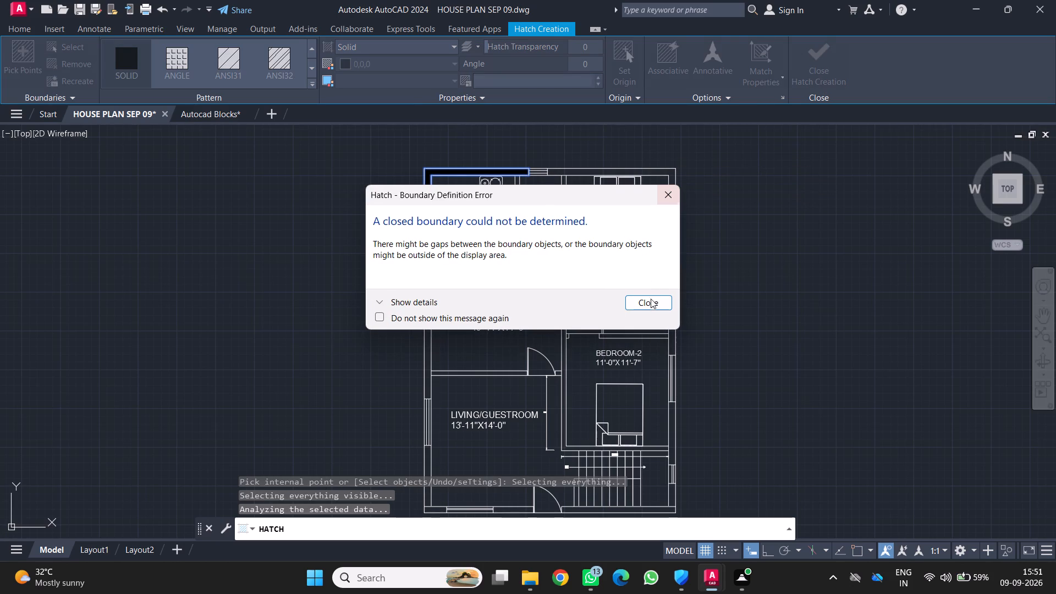
click(651, 302)
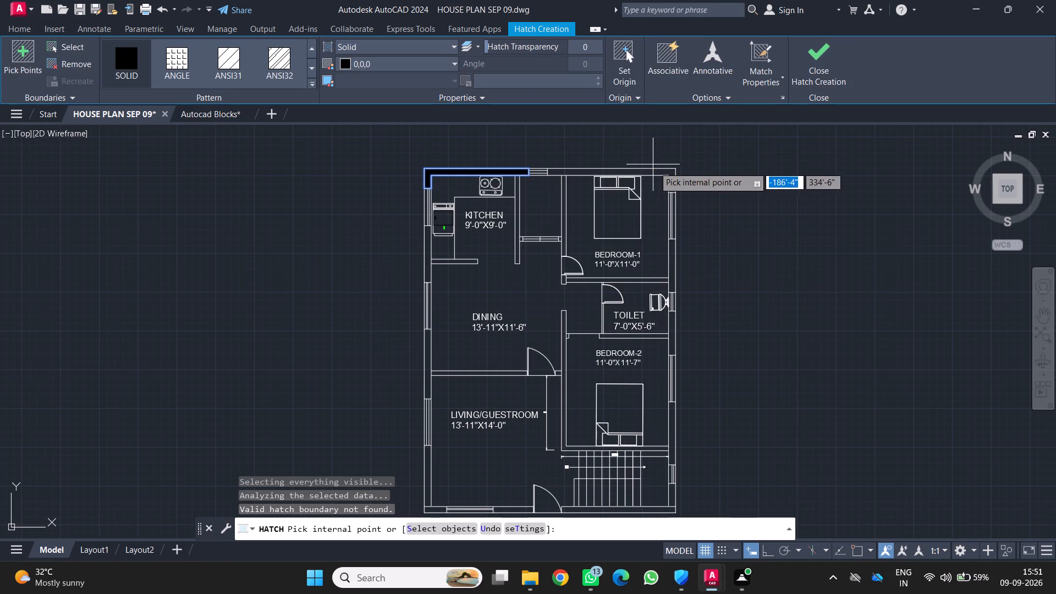
click(659, 172)
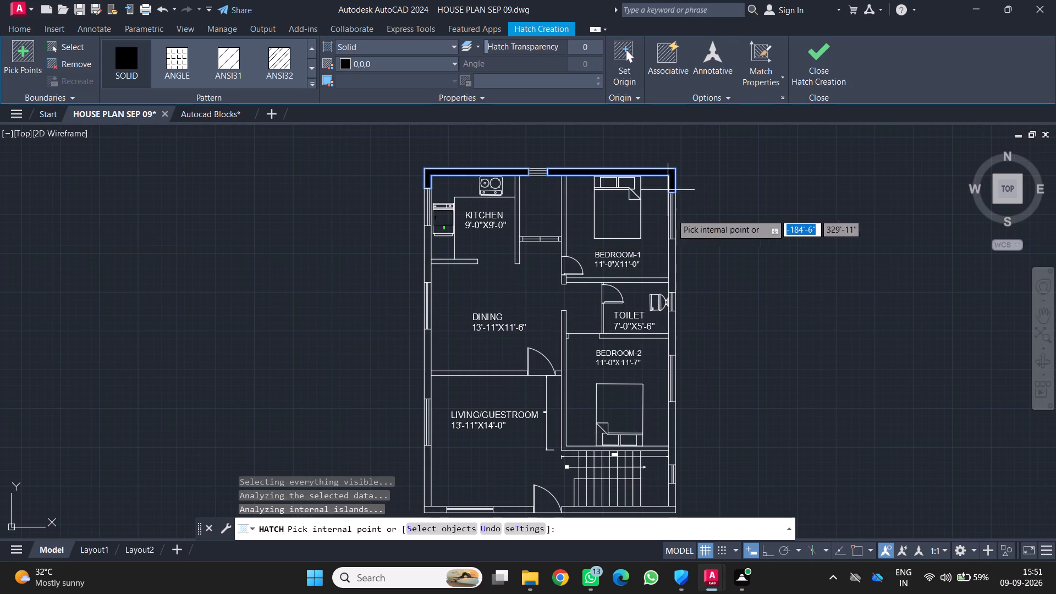
click(674, 255)
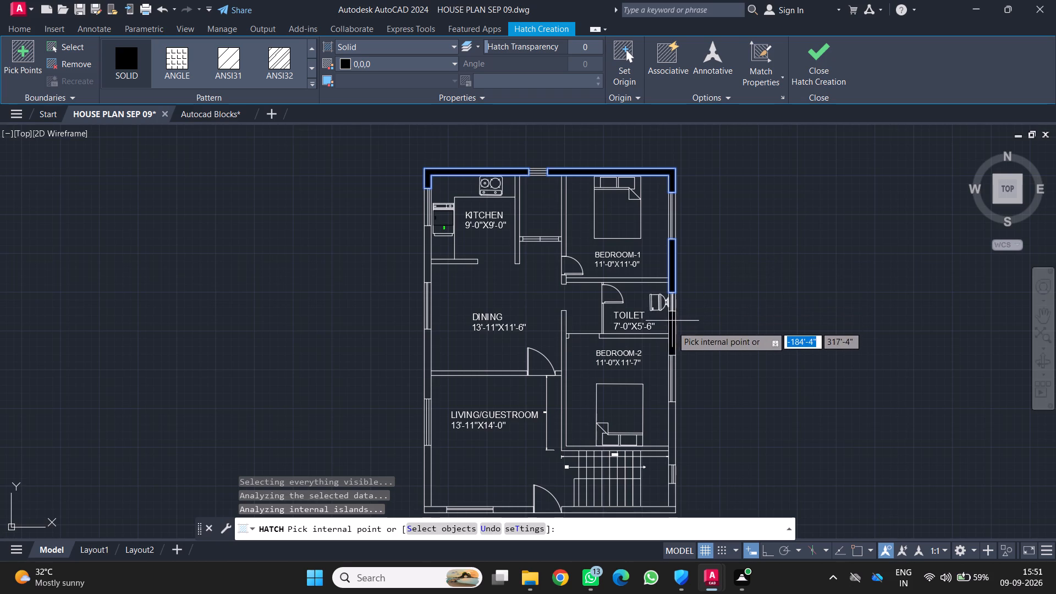
drag(671, 328, 671, 334)
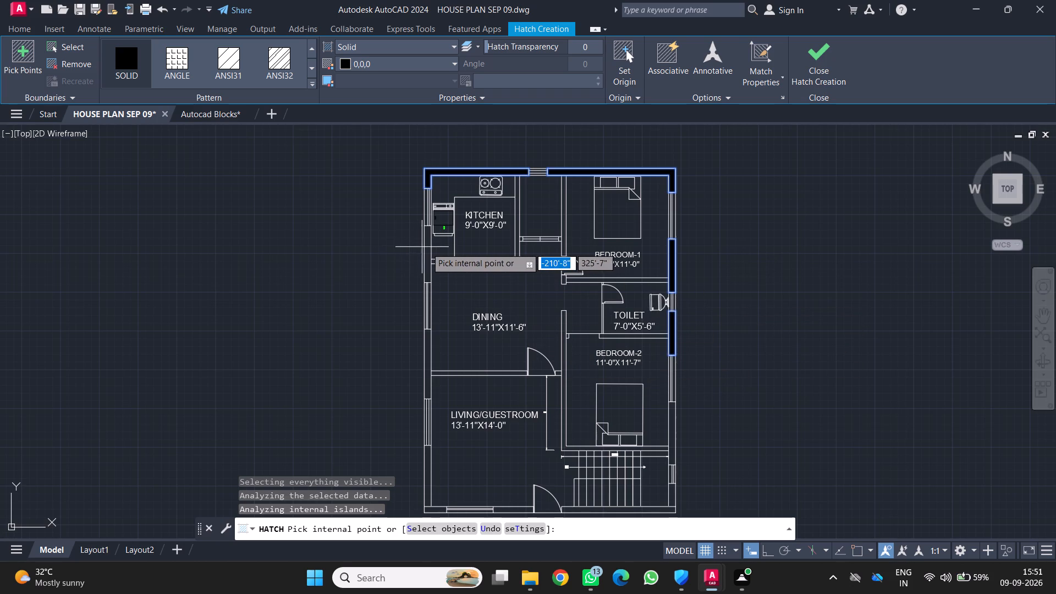
click(427, 248)
click(426, 358)
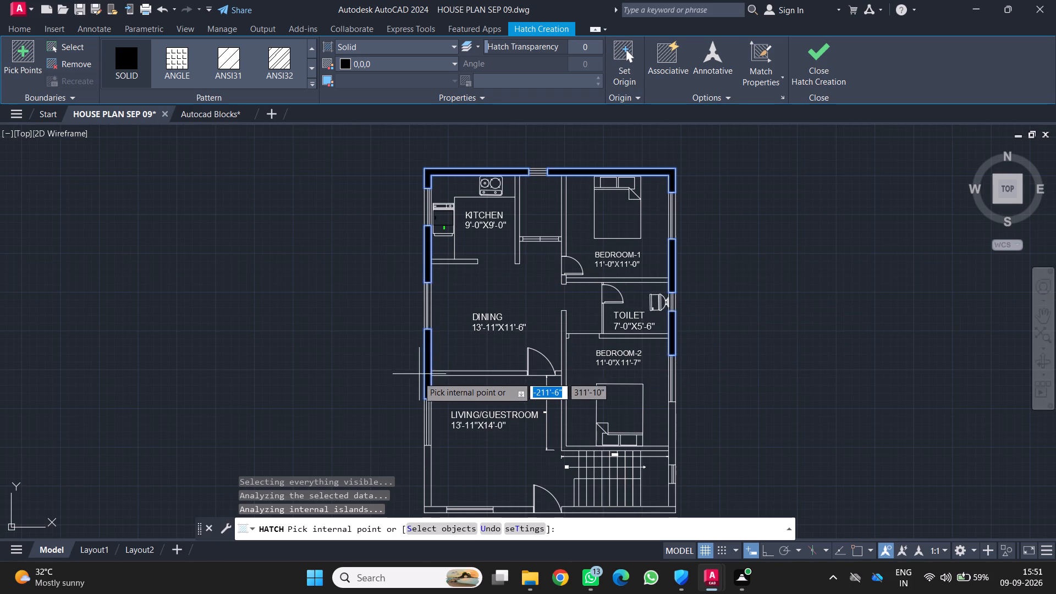
Extend the solid hatch to the LIVING/GUESTROOM outer side wall and the front wall segments around the window and entrance door.
scroll(418, 377, down, 1)
middle_drag(418, 377, 424, 176)
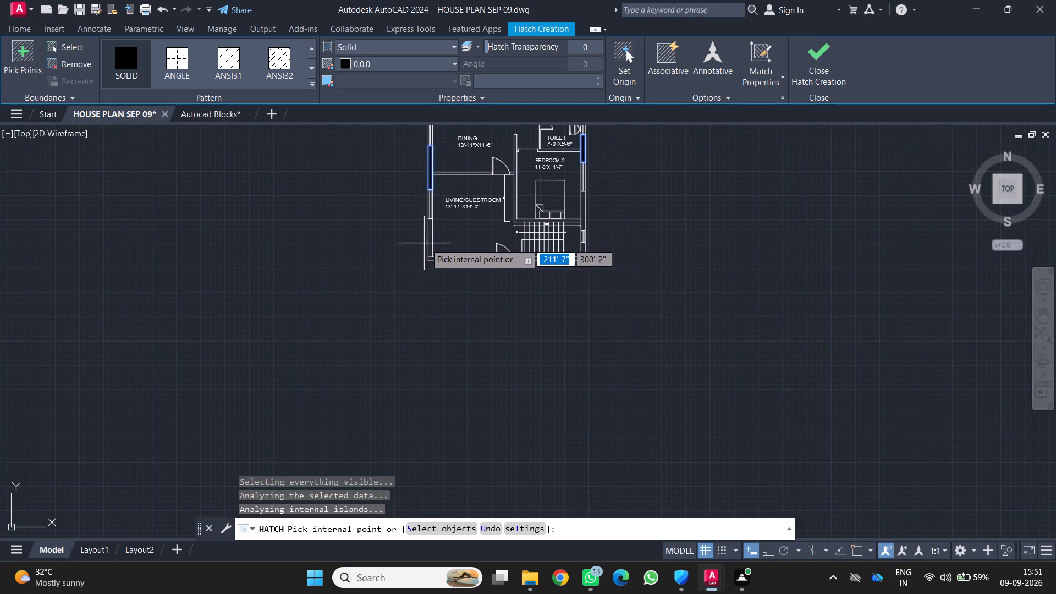
click(431, 243)
scroll(443, 255, up, 2)
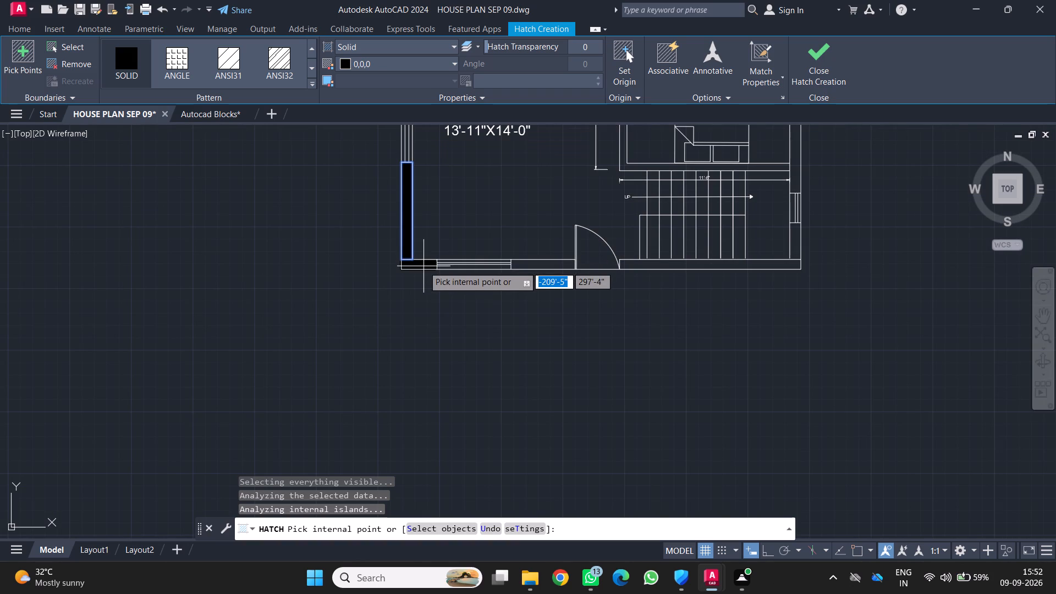
click(424, 266)
click(525, 261)
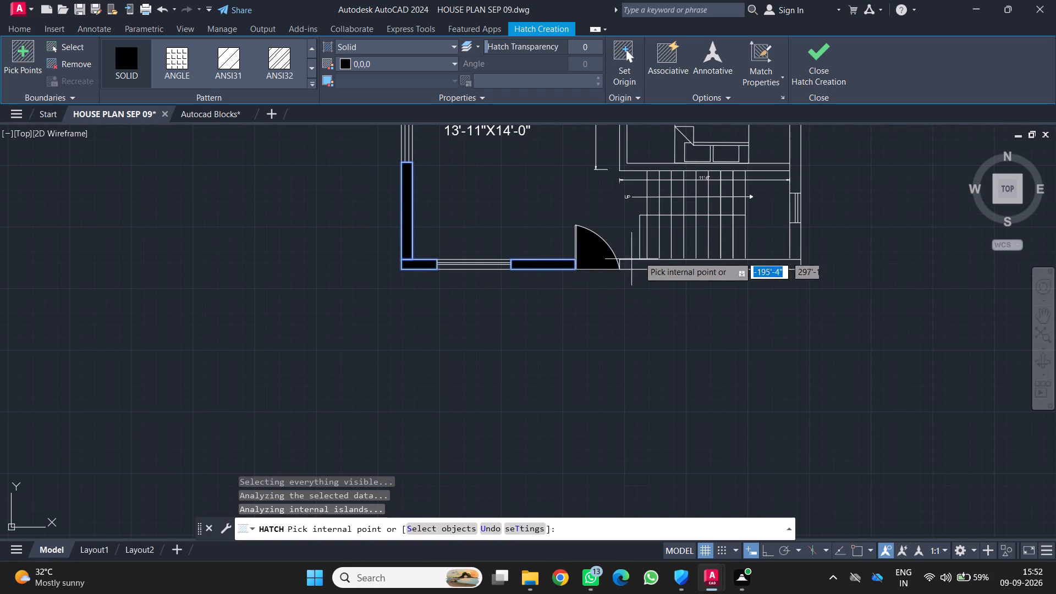
click(680, 264)
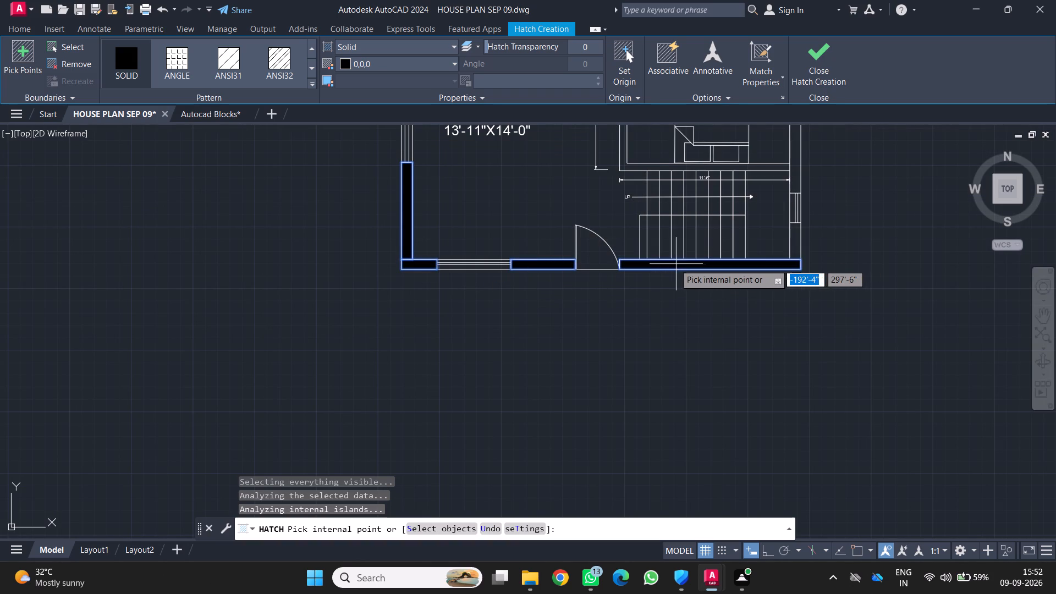
Extend the solid hatch to the outer wall segments on either side of the staircase window and finish hatching.
middle_drag(670, 262, 606, 357)
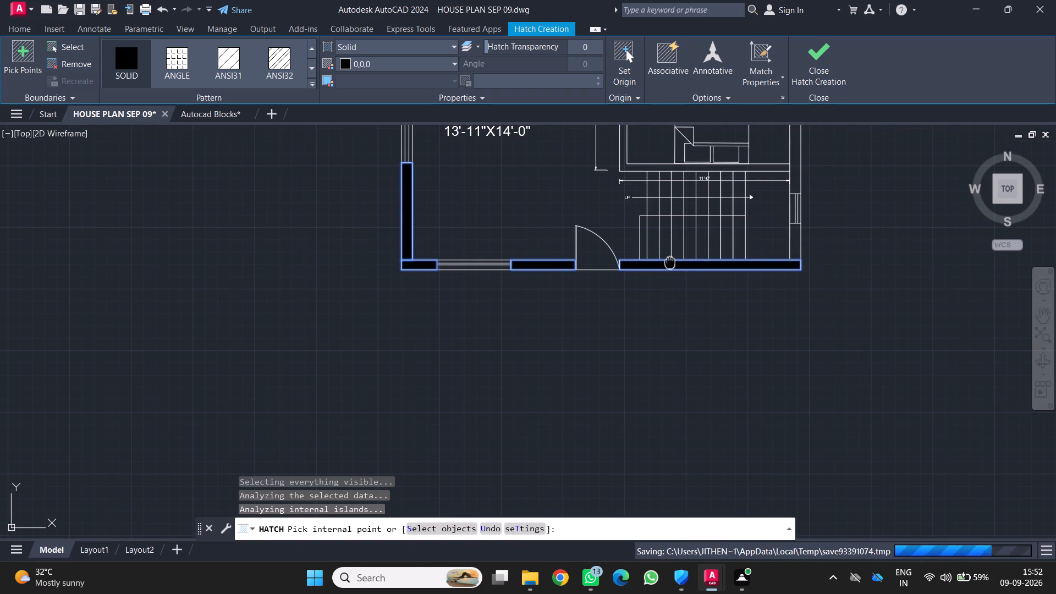
scroll(455, 290, down, 1)
scroll(619, 238, up, 1)
middle_click(621, 238)
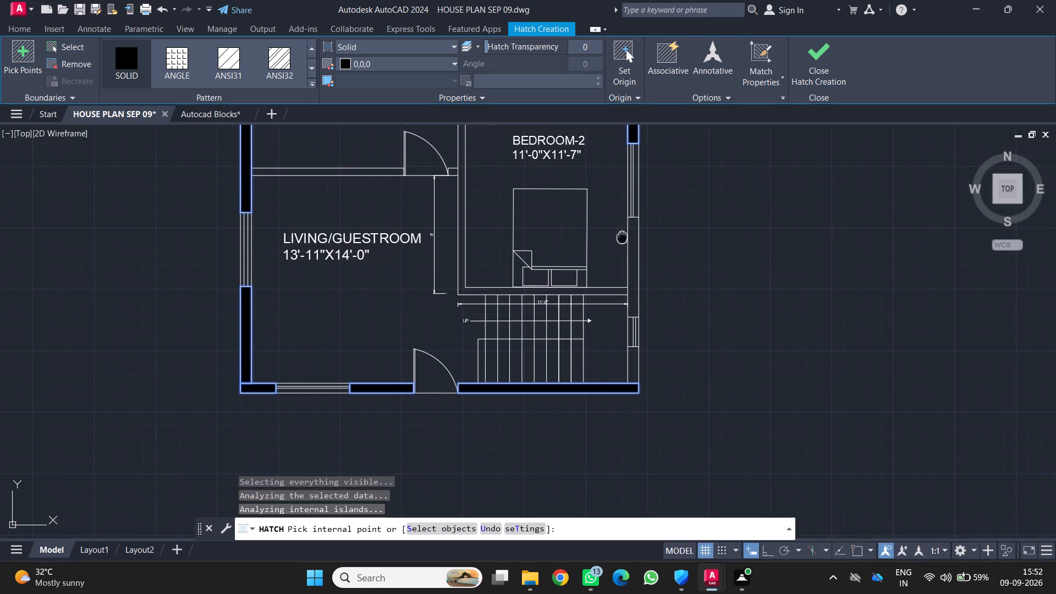
scroll(618, 232, up, 1)
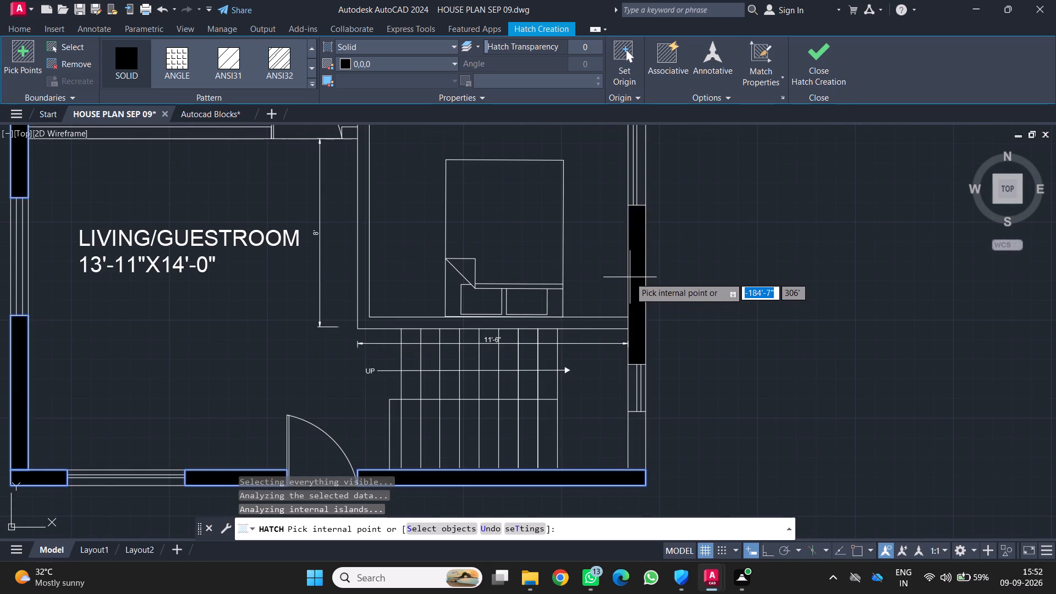
click(630, 277)
click(641, 439)
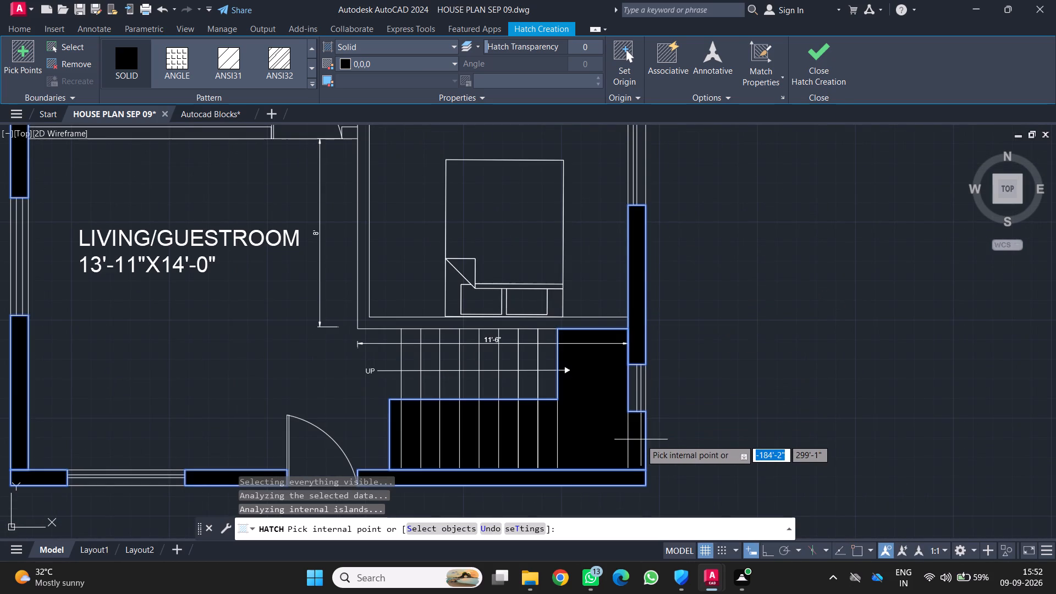
click(628, 428)
click(597, 426)
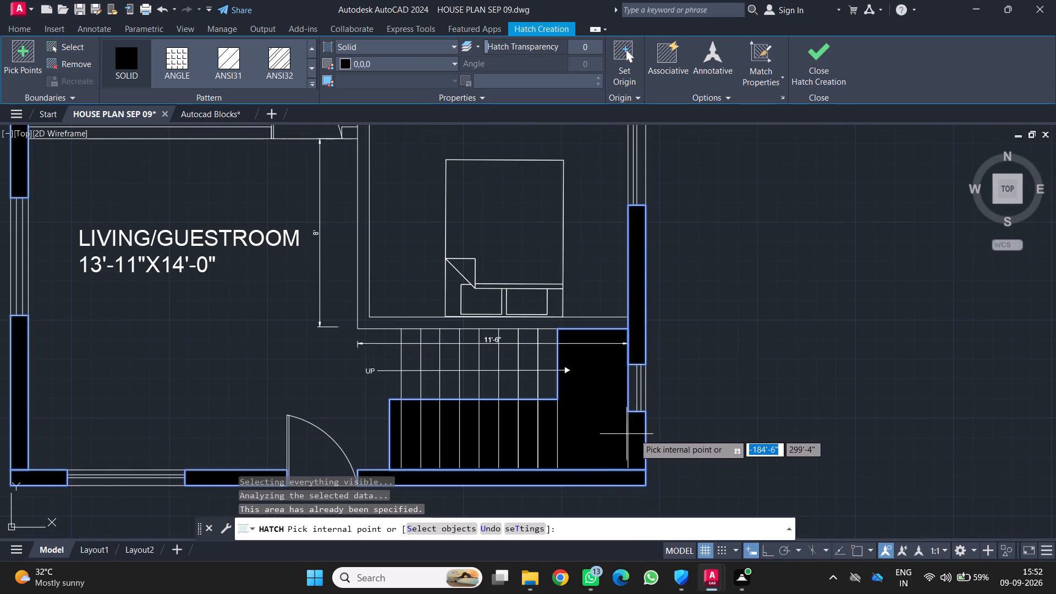
key(Escape)
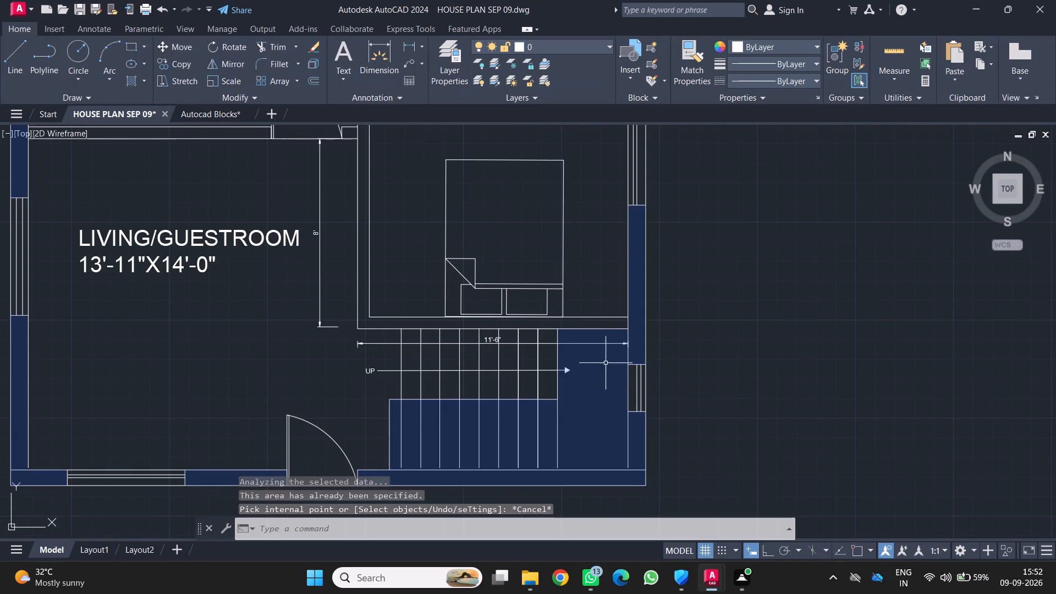
Examine the solid hatch around the staircase landing and lower flight by selecting it at the landing.
scroll(601, 342, down, 4)
scroll(571, 379, up, 1)
middle_drag(571, 379, 809, 442)
scroll(809, 442, up, 2)
middle_drag(823, 477, 679, 343)
scroll(674, 337, up, 2)
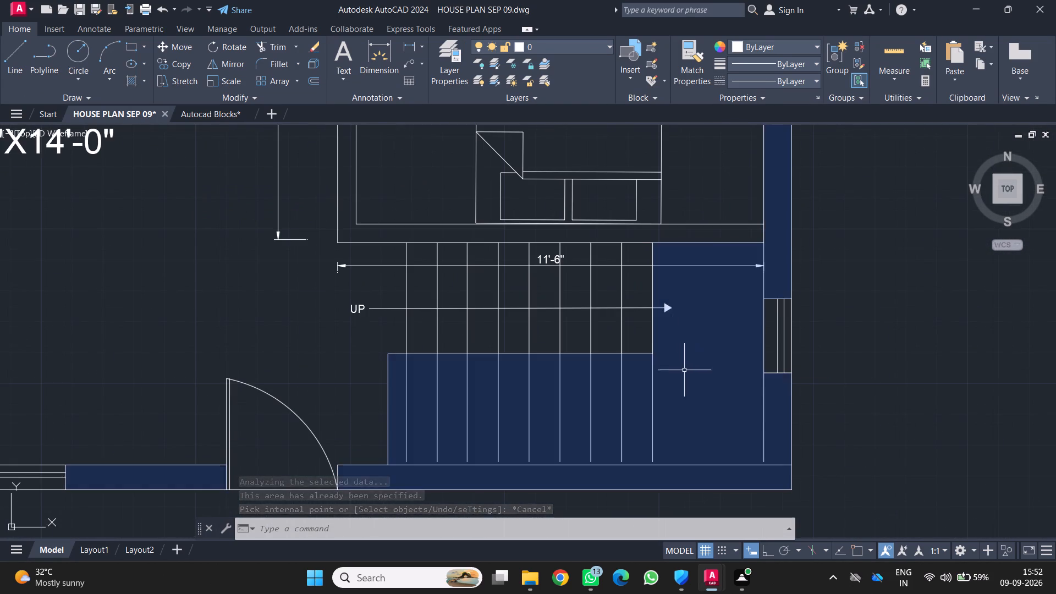
click(684, 371)
middle_drag(665, 375, 668, 389)
scroll(665, 375, down, 2)
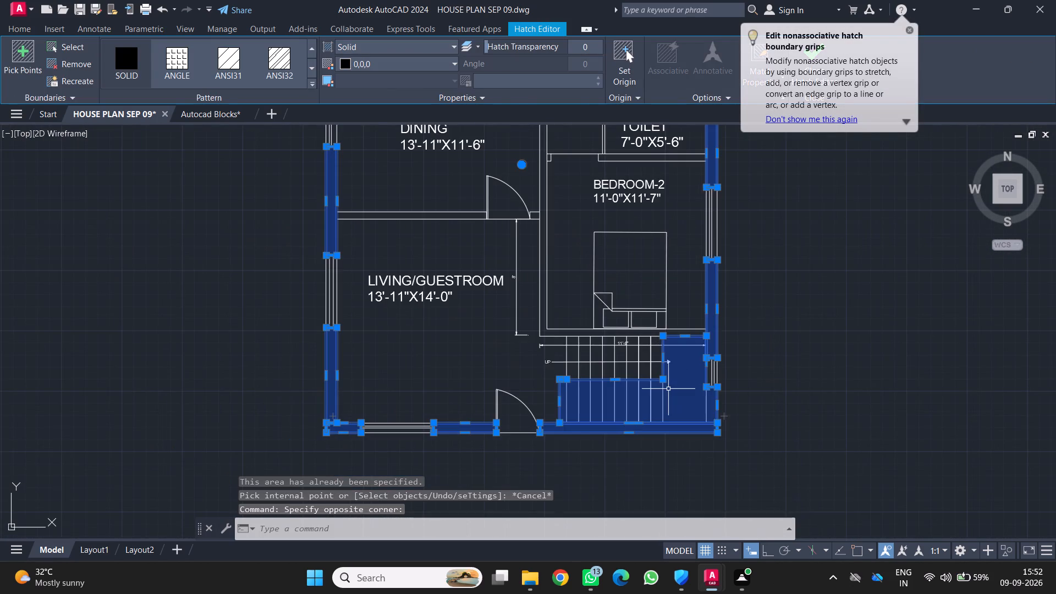
scroll(668, 389, up, 1)
middle_drag(668, 389, 675, 400)
scroll(675, 400, down, 2)
scroll(675, 400, up, 2)
middle_drag(675, 400, 679, 415)
scroll(675, 400, down, 1)
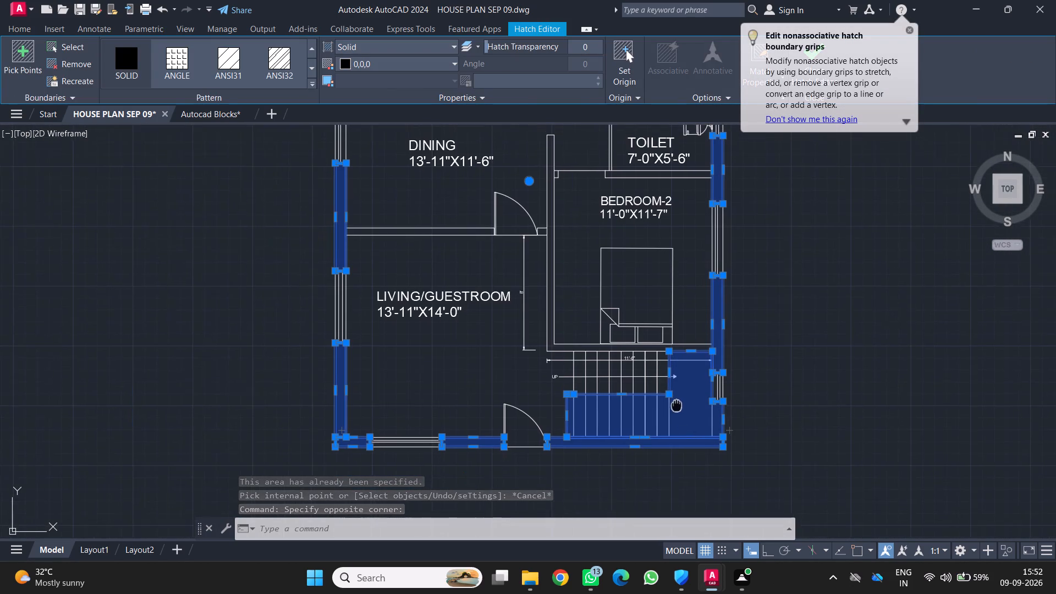
middle_drag(679, 415, 681, 424)
scroll(682, 426, down, 1)
scroll(670, 415, up, 3)
scroll(657, 401, down, 2)
middle_click(657, 401)
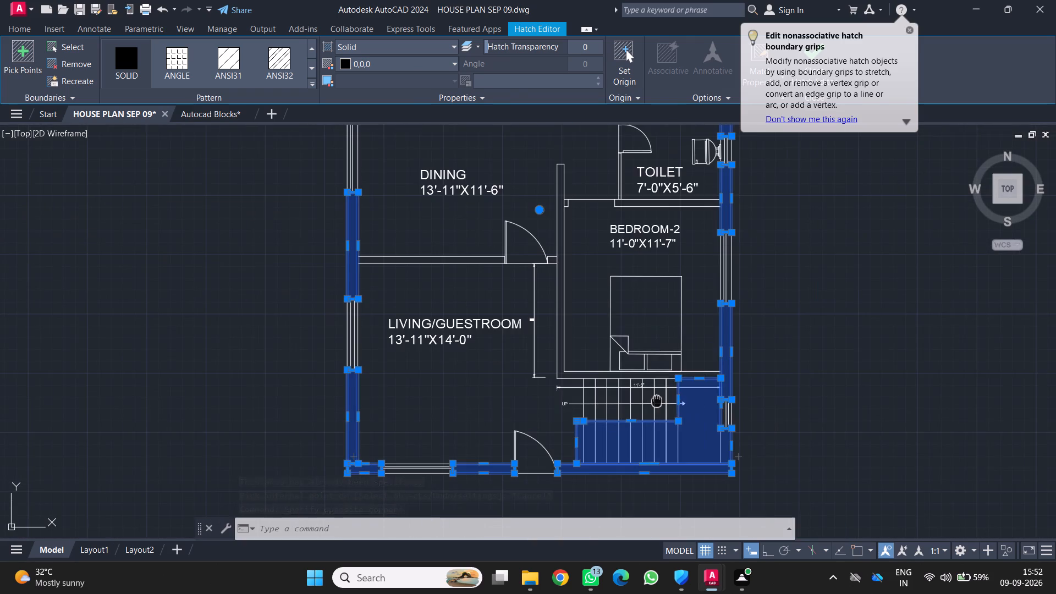
scroll(657, 401, up, 1)
key(Escape)
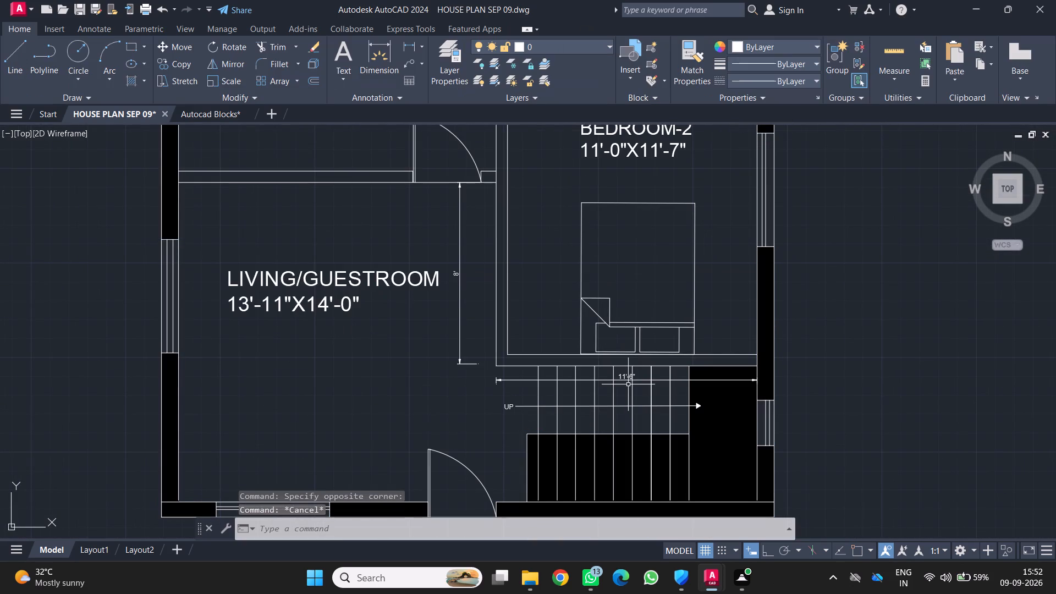
Select the hatch at the stair landing again and inspect its extent along the outer walls of the plan.
scroll(681, 487, down, 1)
middle_drag(681, 487, 755, 374)
scroll(755, 374, up, 1)
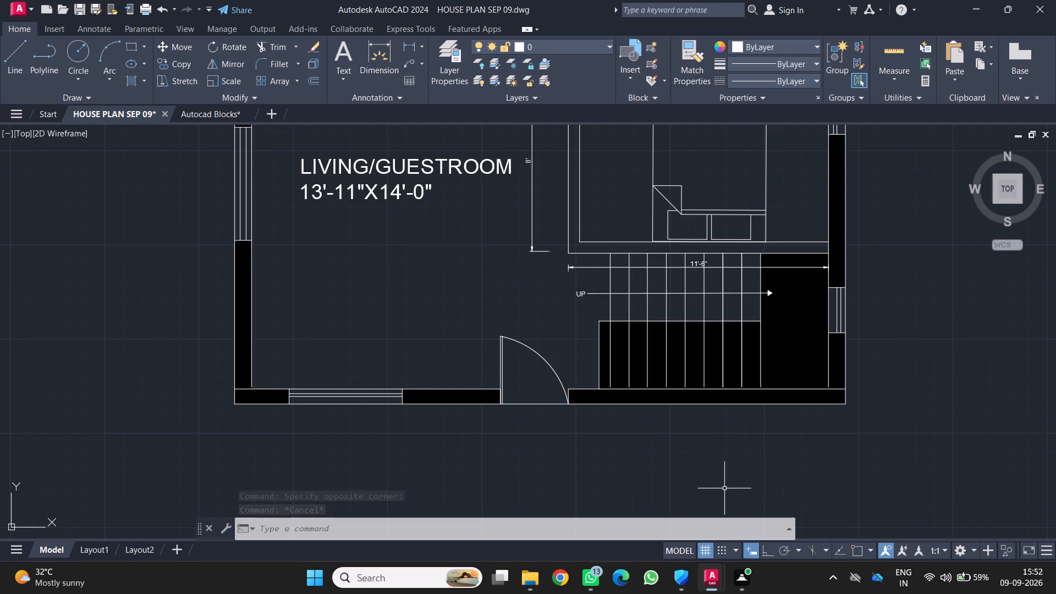
click(777, 328)
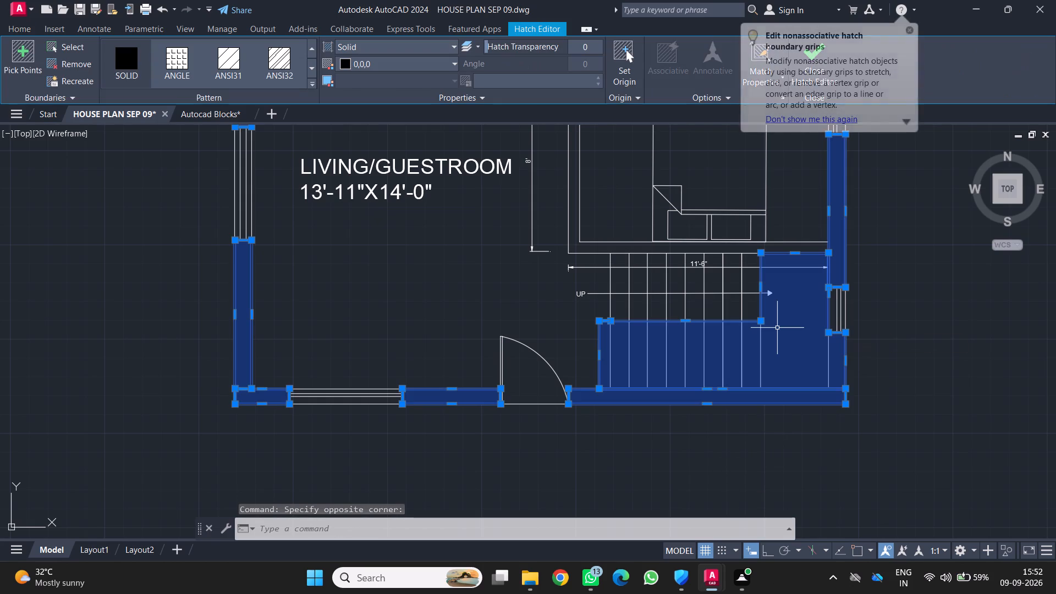
click(908, 29)
scroll(774, 318, down, 2)
middle_drag(773, 307, 779, 352)
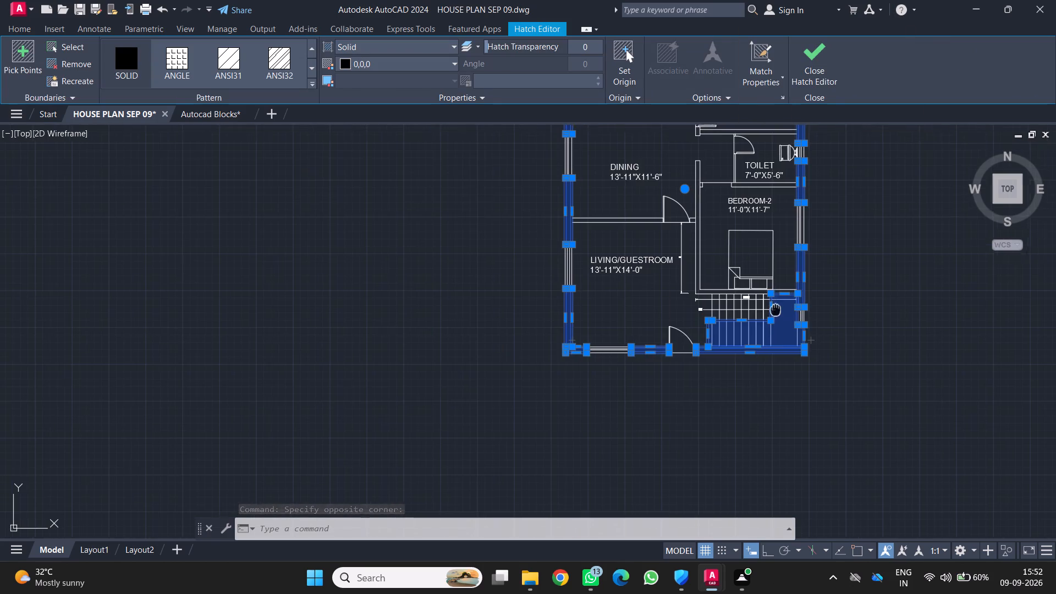
middle_drag(779, 352, 766, 536)
scroll(766, 536, up, 1)
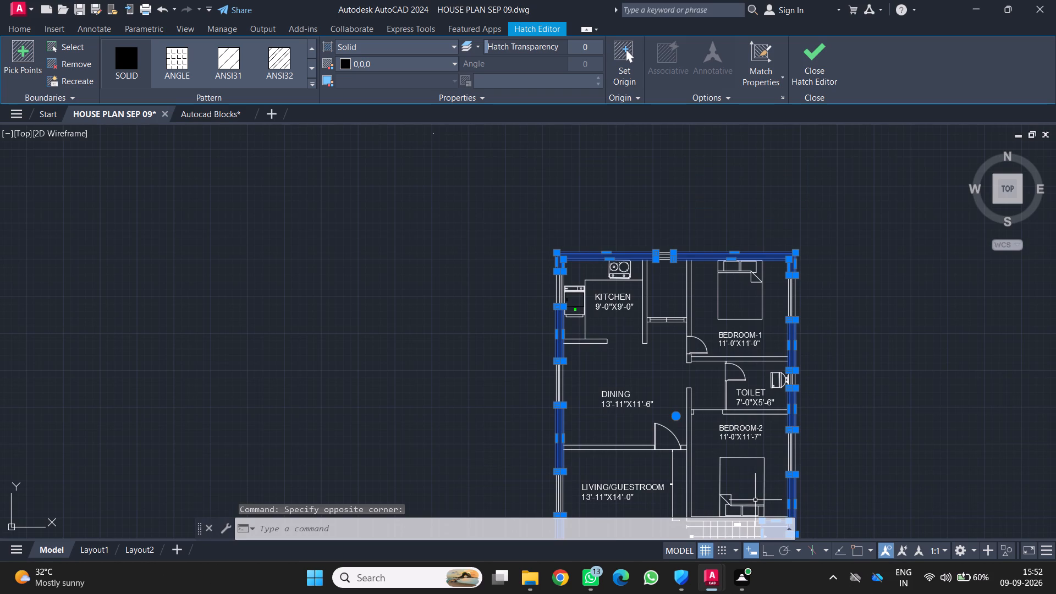
key(Escape)
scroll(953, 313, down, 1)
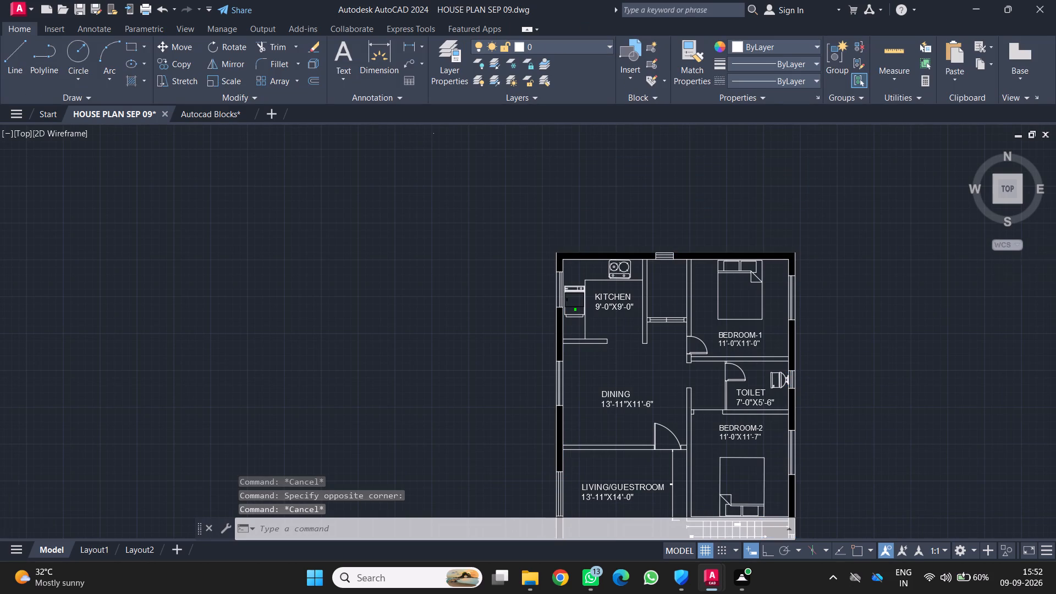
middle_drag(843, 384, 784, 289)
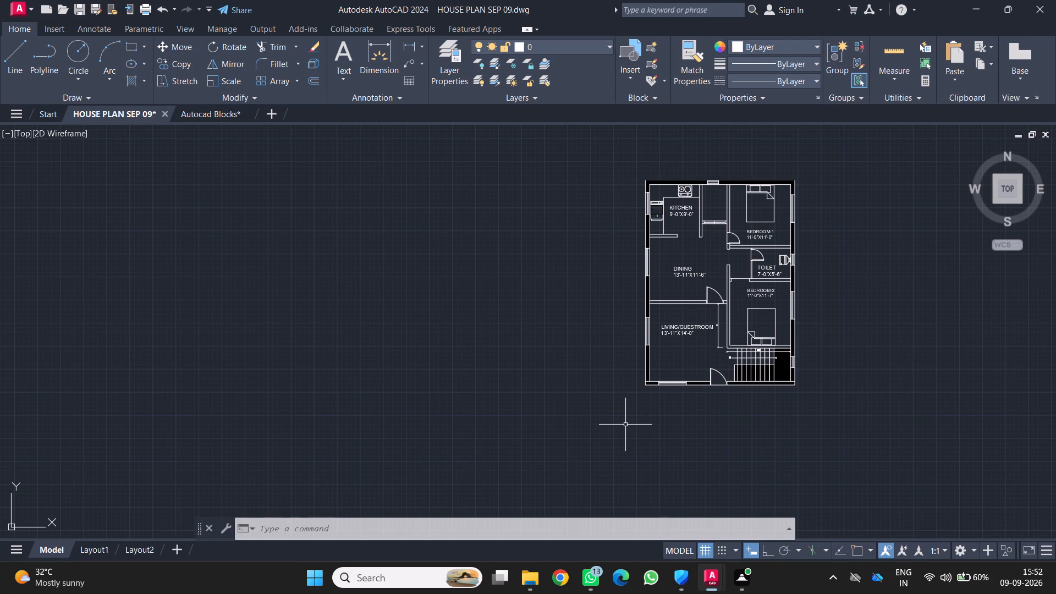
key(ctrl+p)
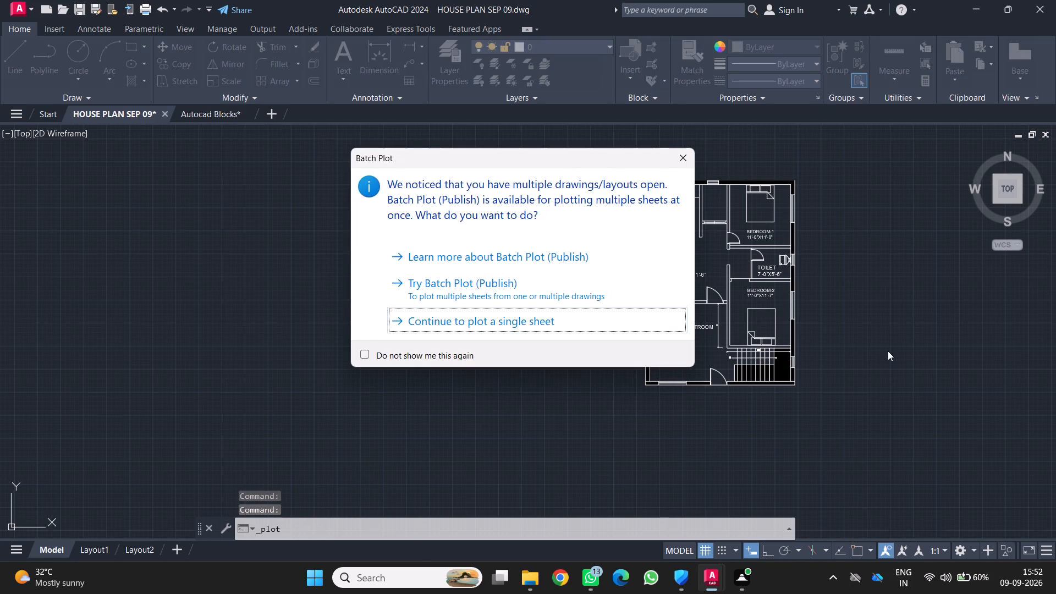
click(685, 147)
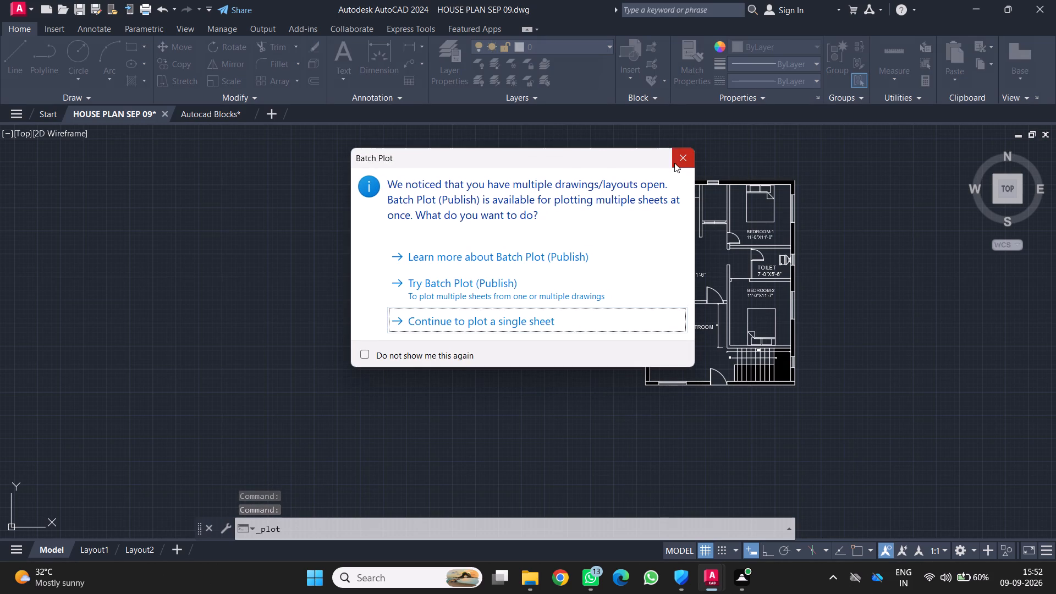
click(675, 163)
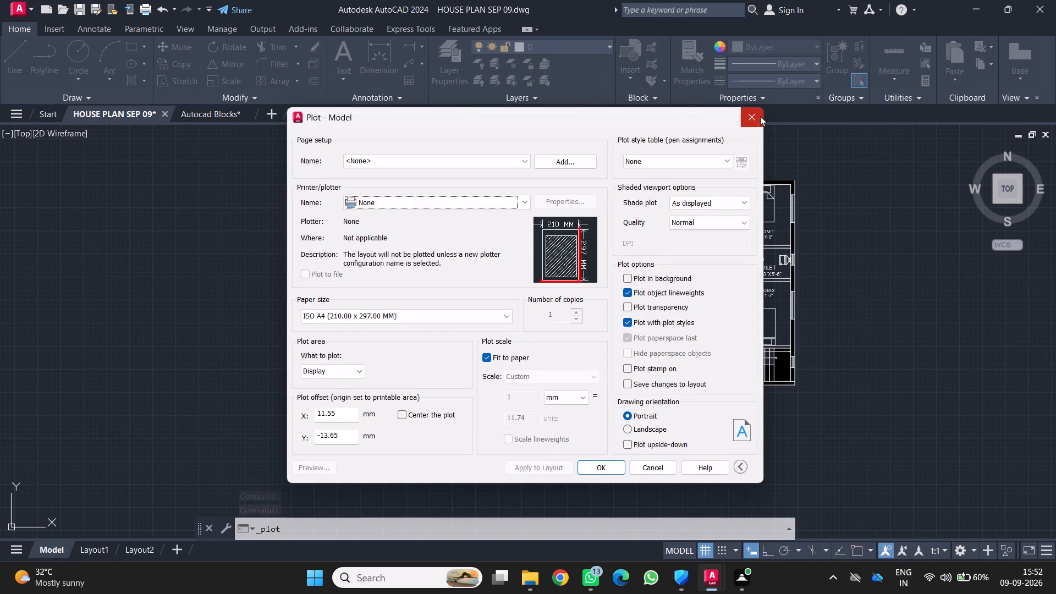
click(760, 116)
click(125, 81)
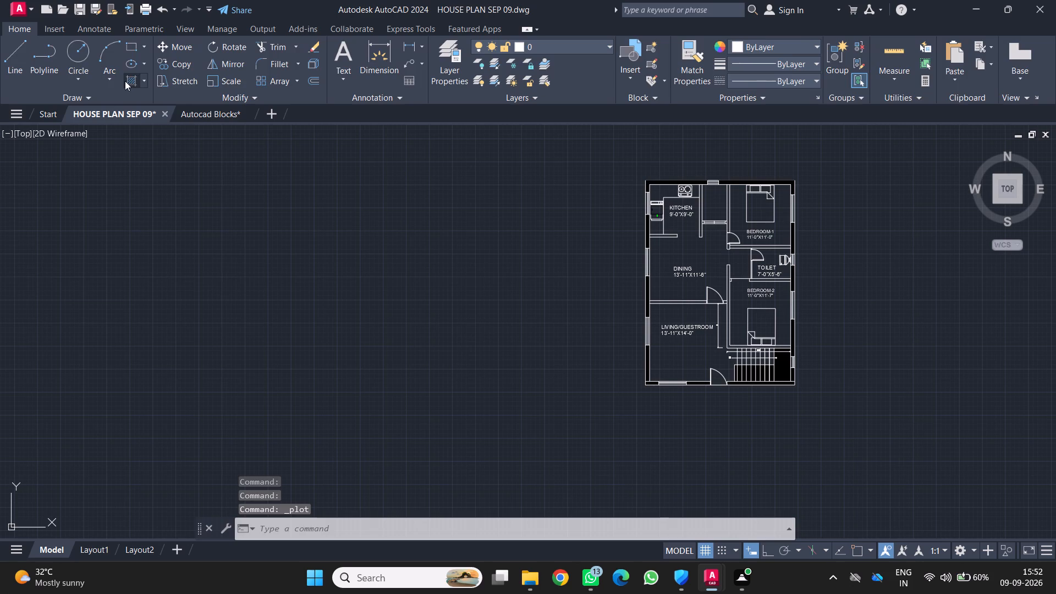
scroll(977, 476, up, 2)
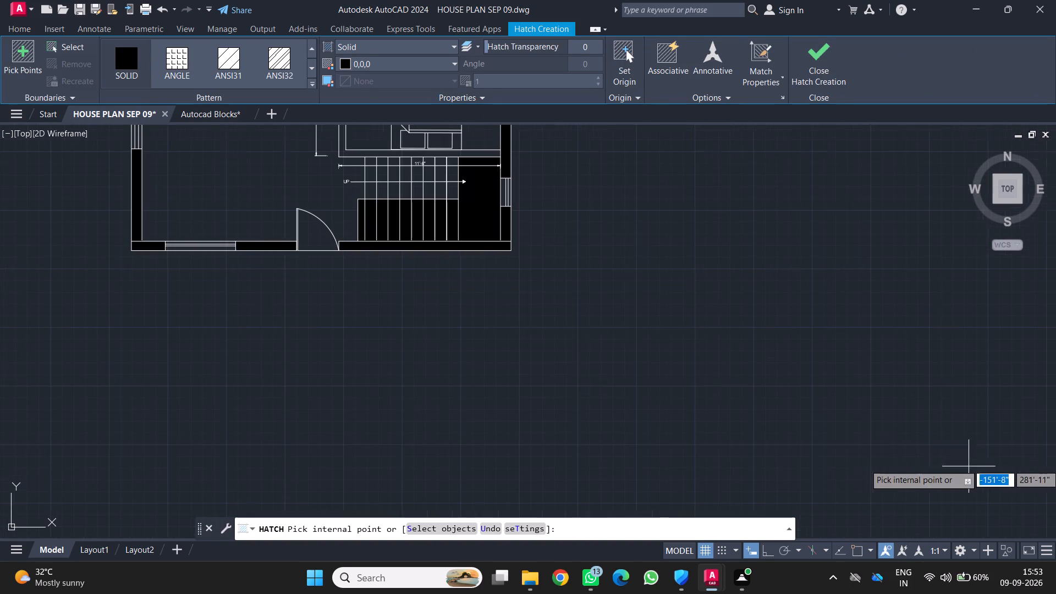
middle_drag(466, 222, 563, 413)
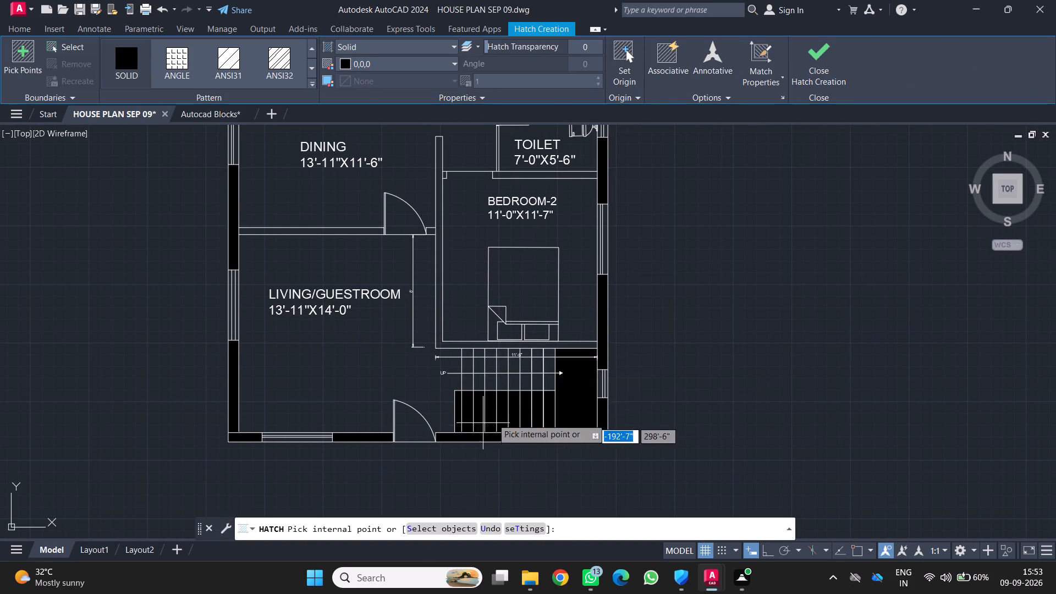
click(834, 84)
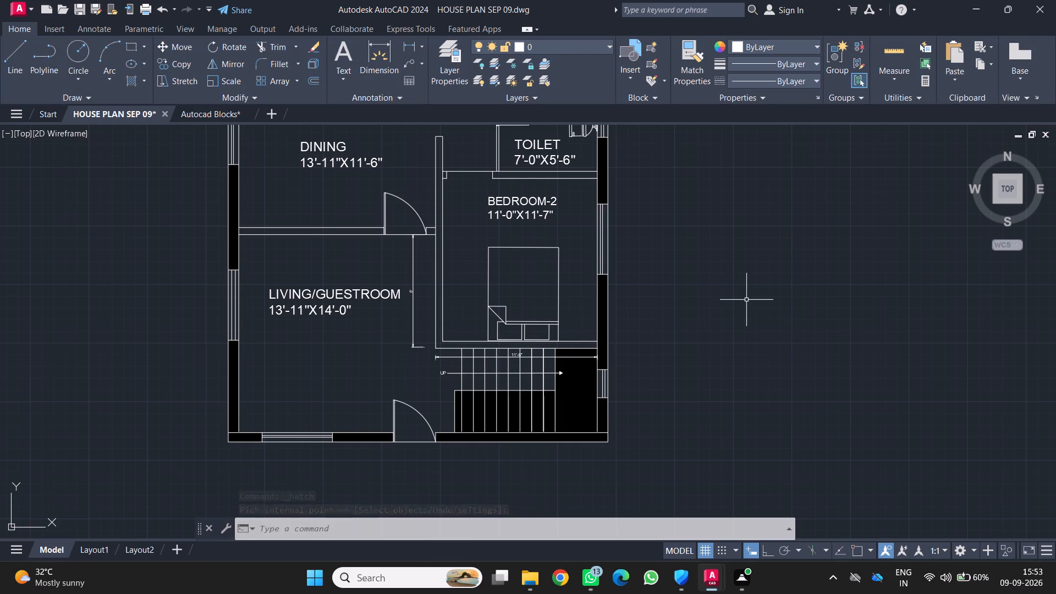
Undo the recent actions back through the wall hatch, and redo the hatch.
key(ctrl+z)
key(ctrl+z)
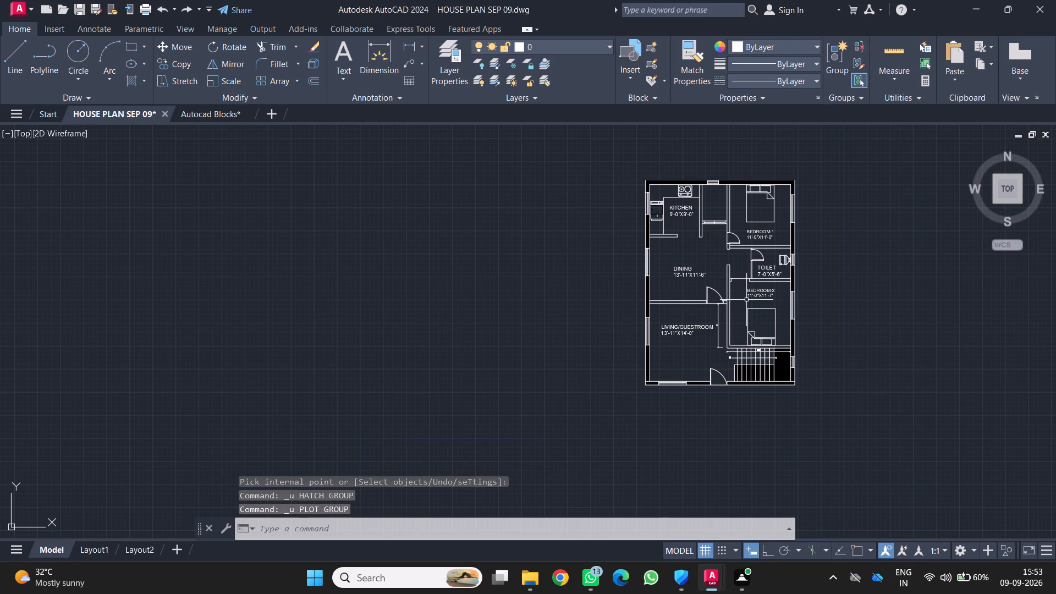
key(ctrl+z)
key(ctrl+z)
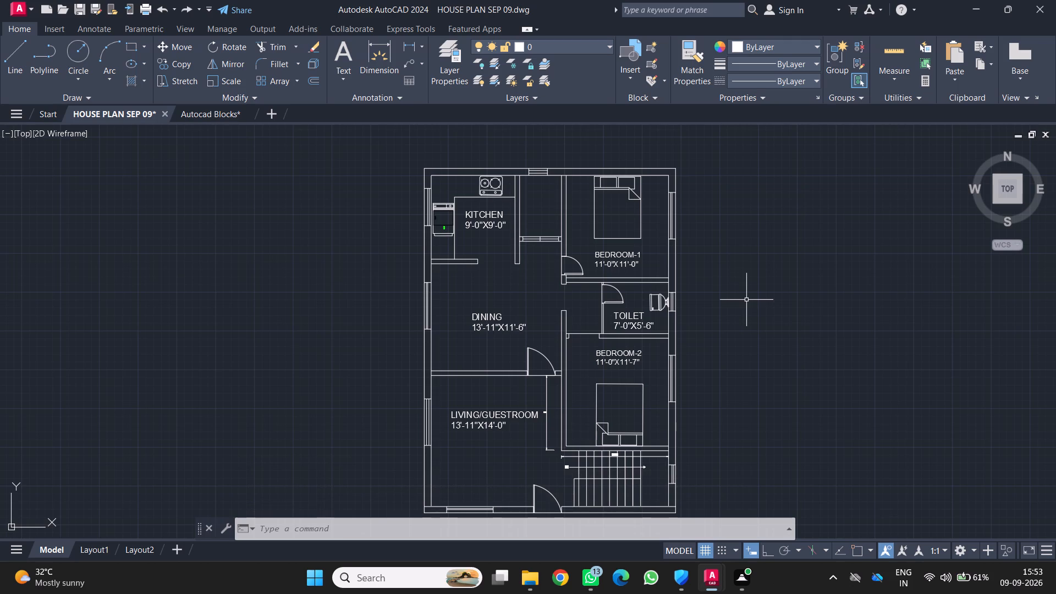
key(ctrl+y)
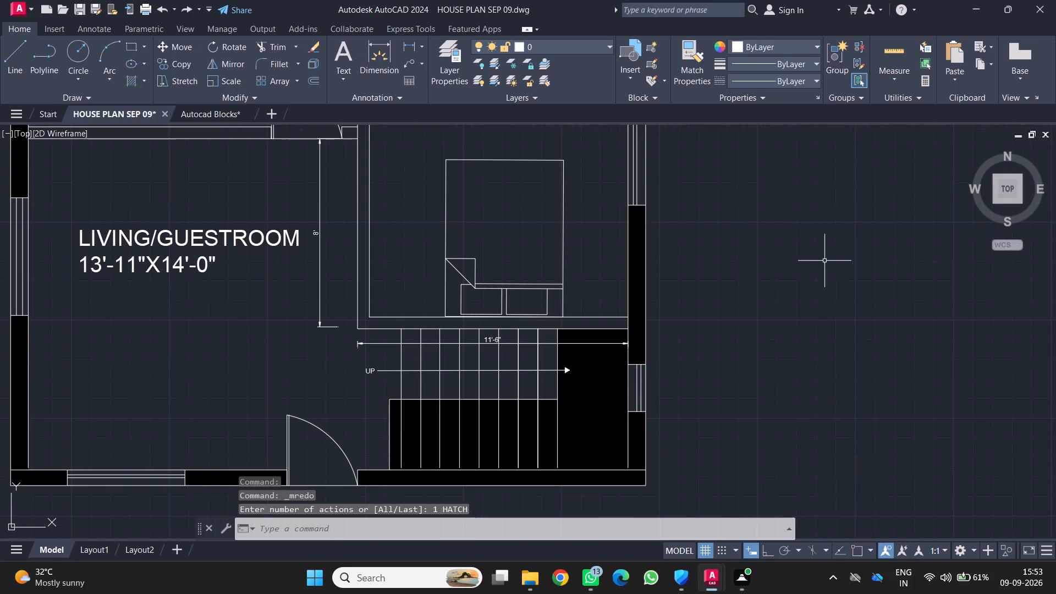
Split the combined solid wall hatch into separate hatches for each enclosed area.
click(608, 393)
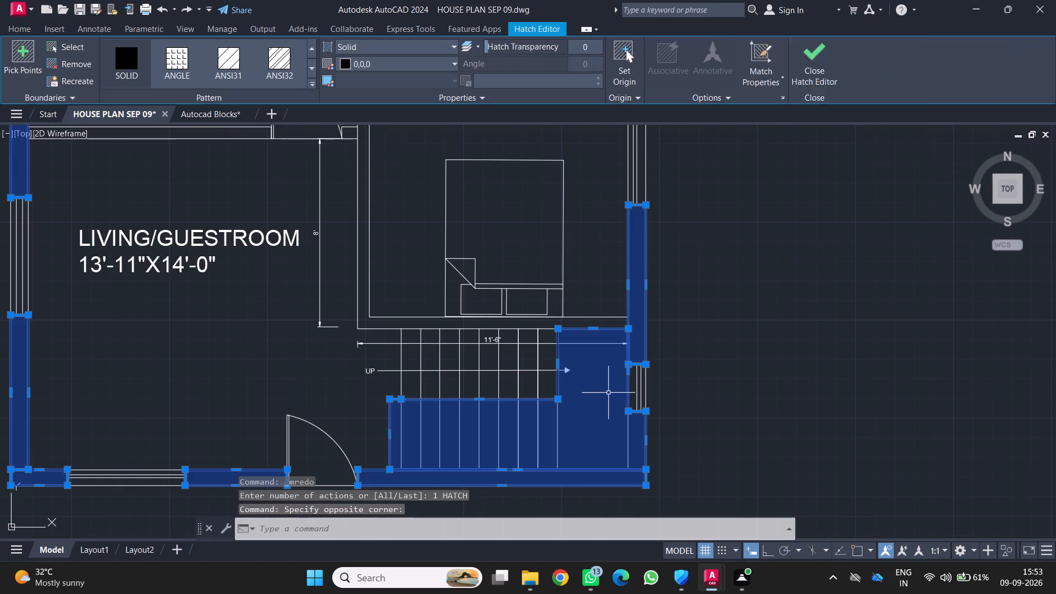
scroll(887, 419, down, 1)
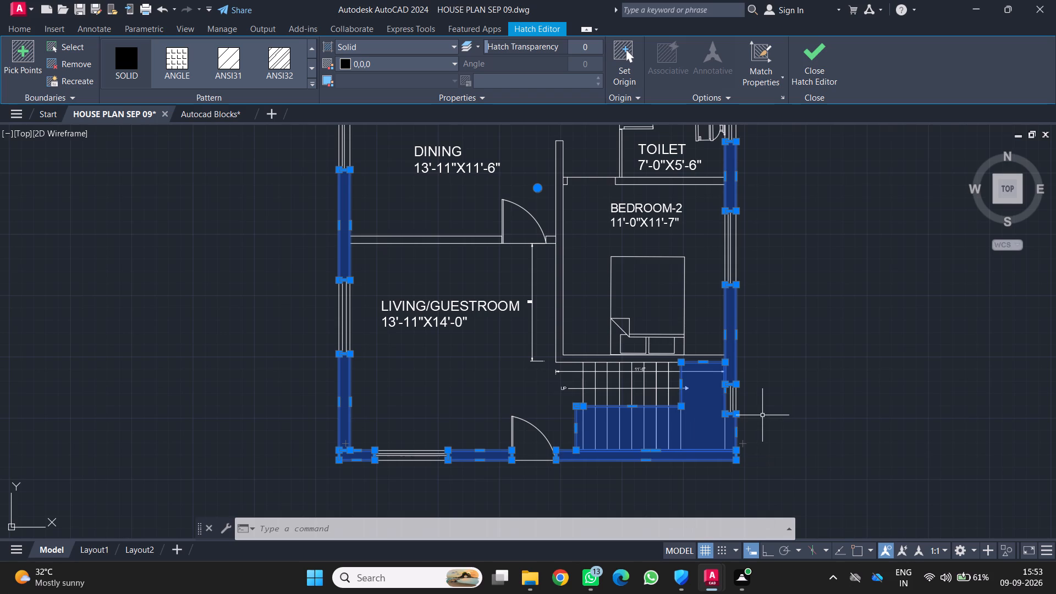
scroll(689, 472, down, 2)
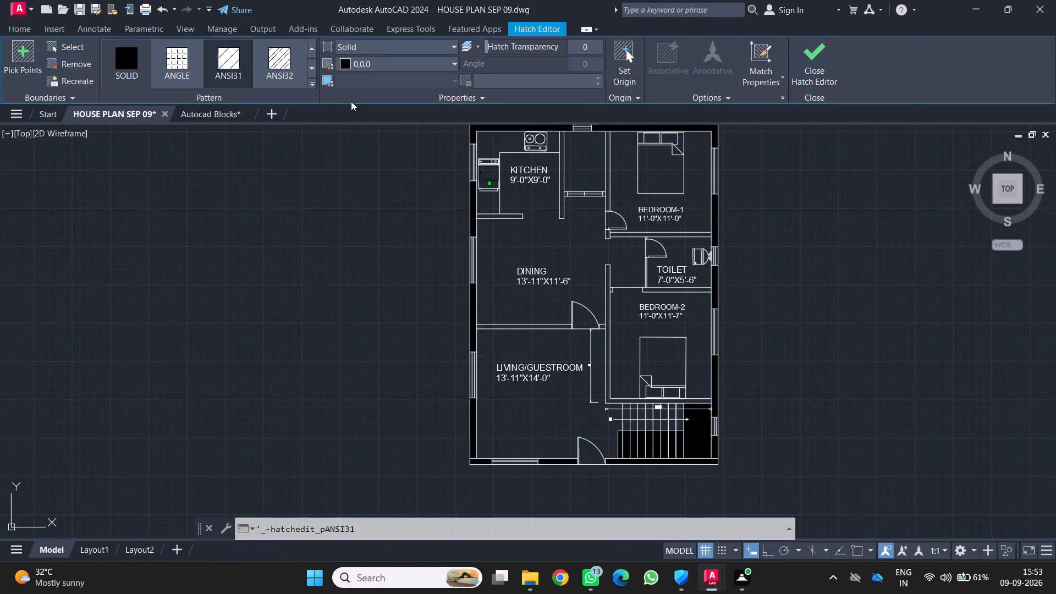
click(716, 94)
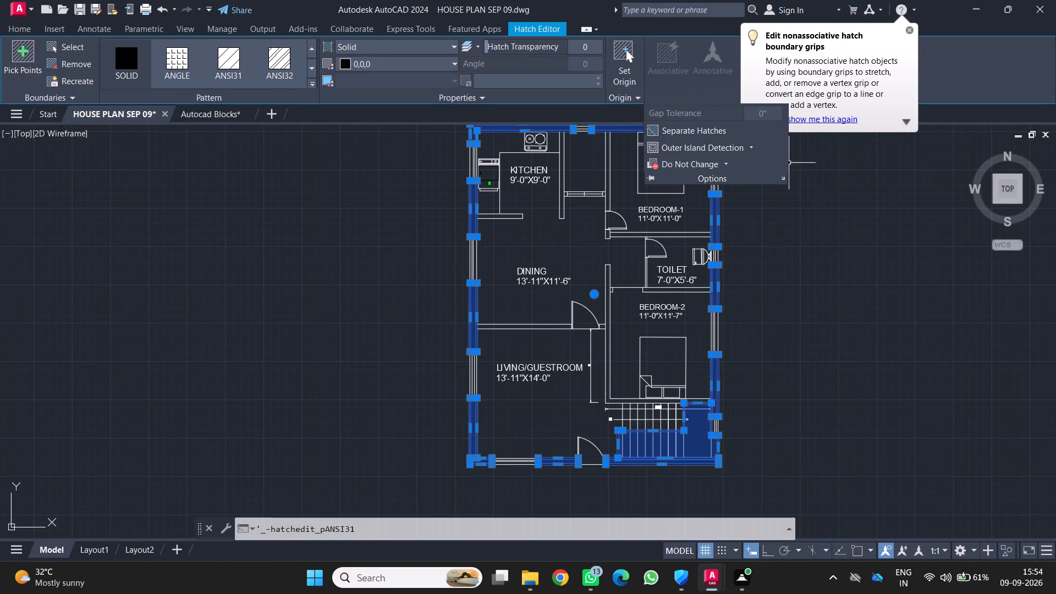
click(728, 129)
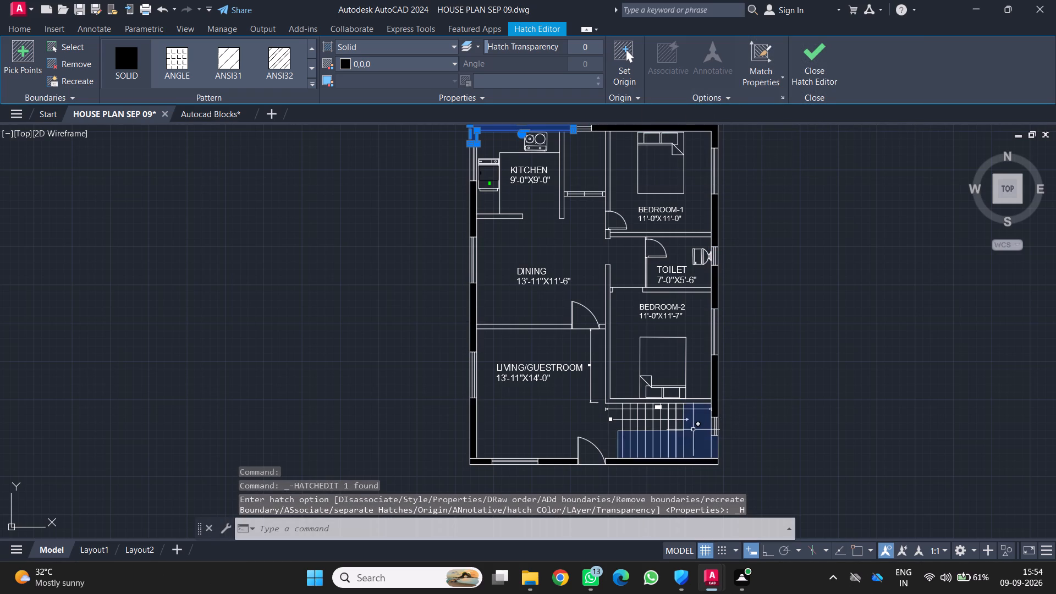
Delete the separated hatches covering the staircase landing and lower flight and the outer wall around the kitchen corner.
click(693, 430)
middle_drag(870, 357, 772, 366)
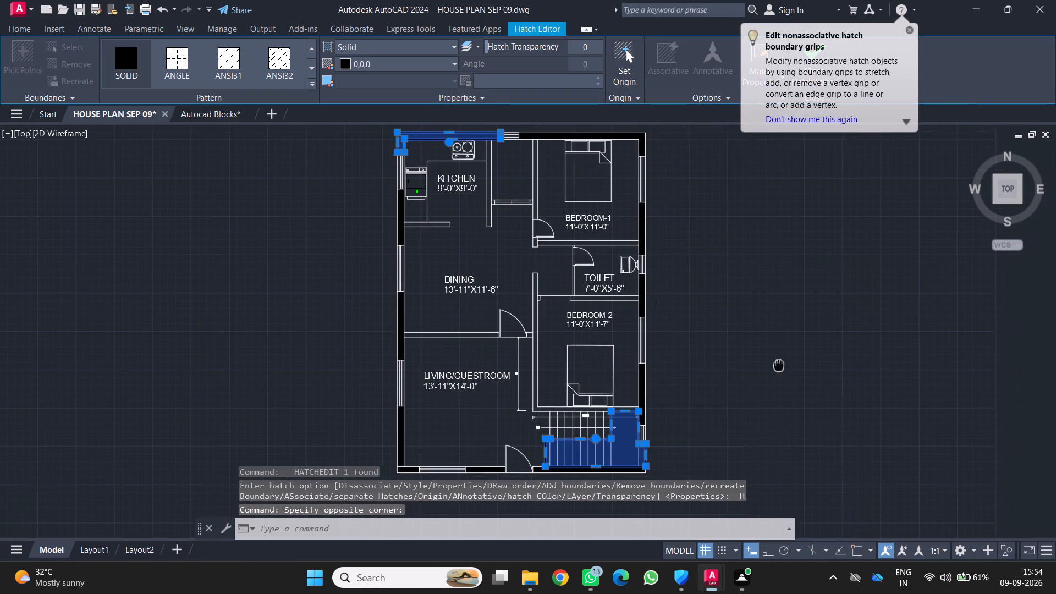
middle_drag(772, 366, 749, 369)
key(Delete)
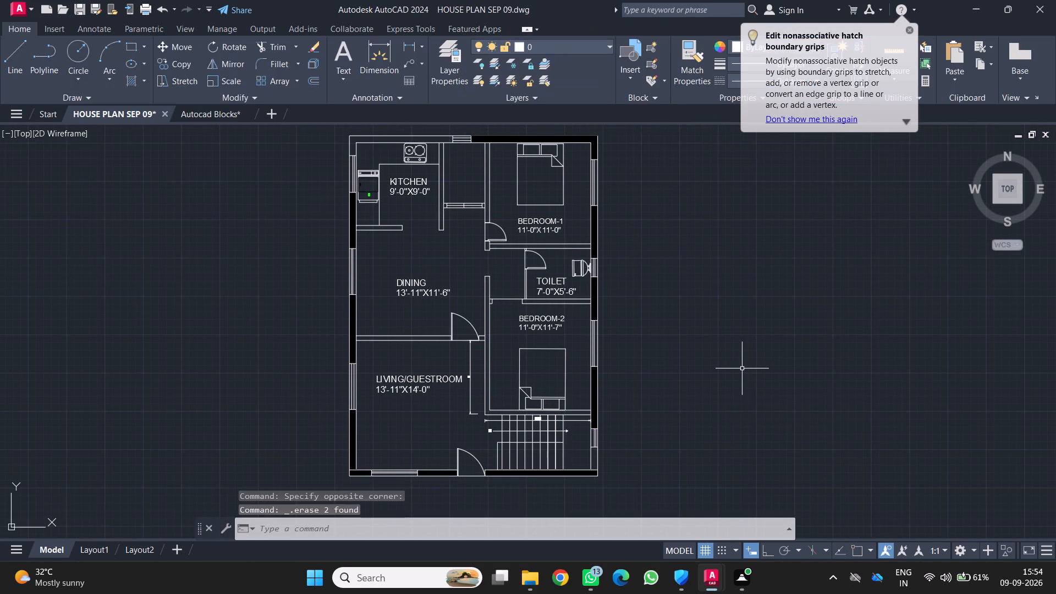
scroll(446, 21, down, 2)
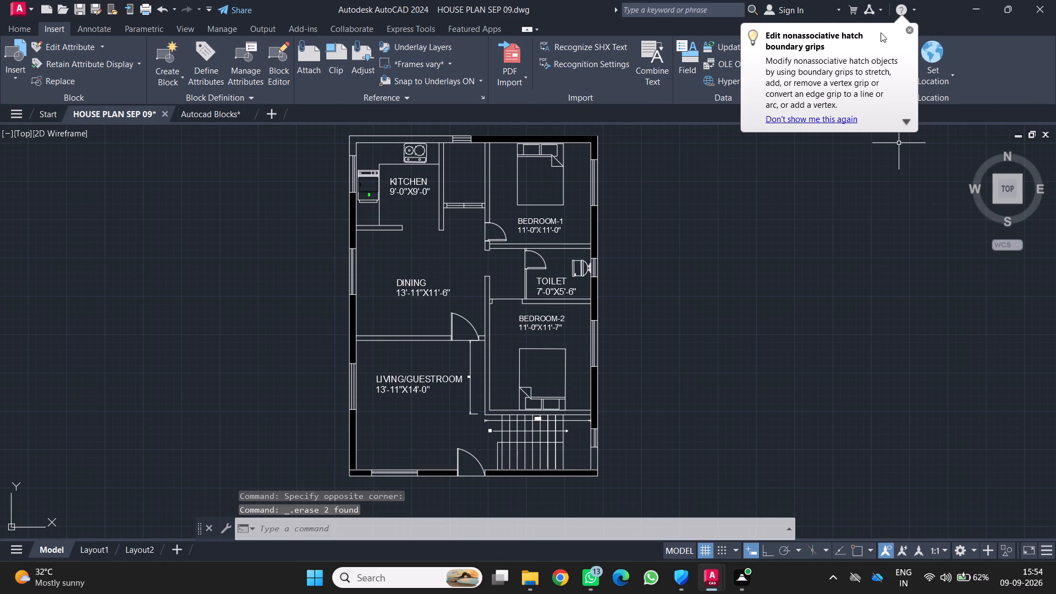
click(910, 28)
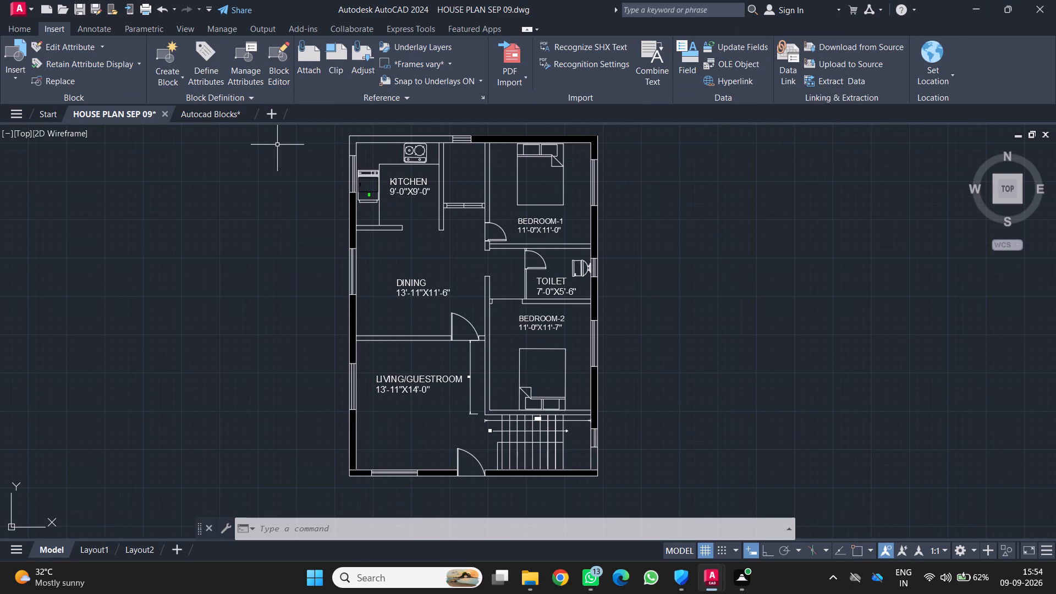
key(Escape)
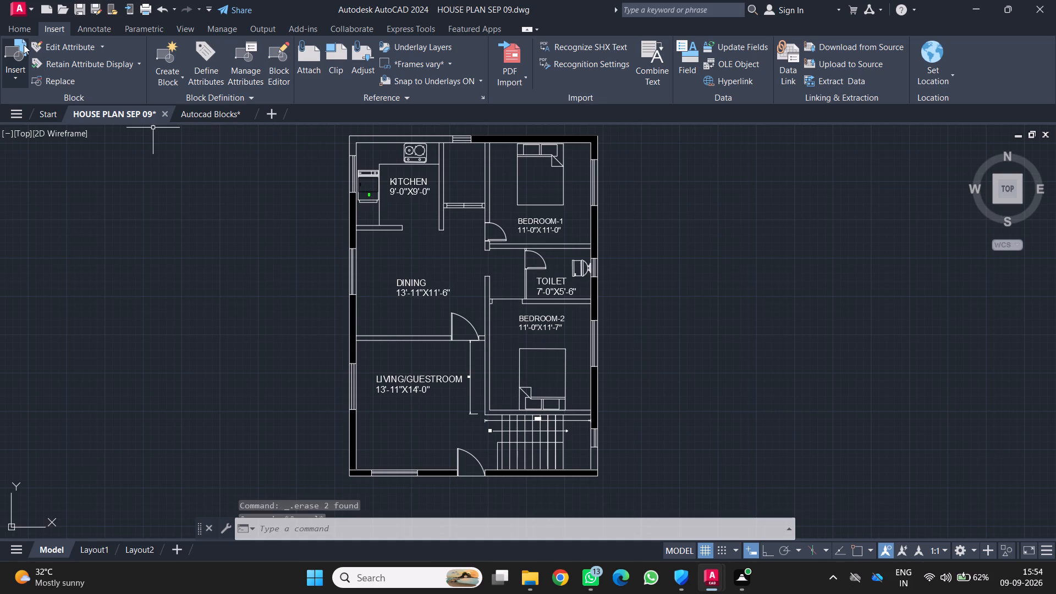
Refill the outer wall around the kitchen corner with black (0,0,0) solid hatch, up to its adjacent windows.
key(g)
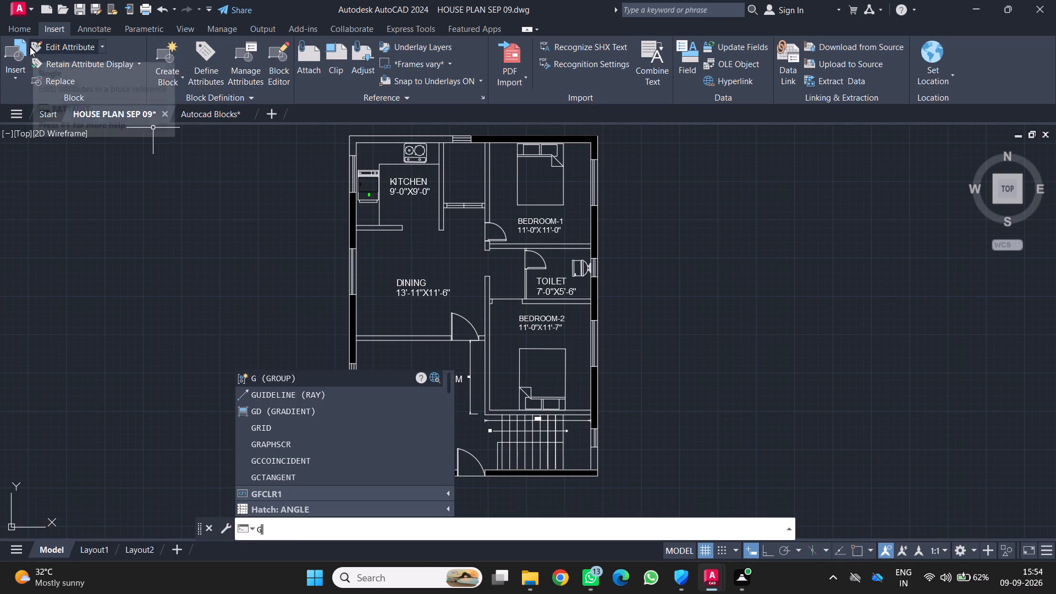
key(Escape)
key(h)
key(Return)
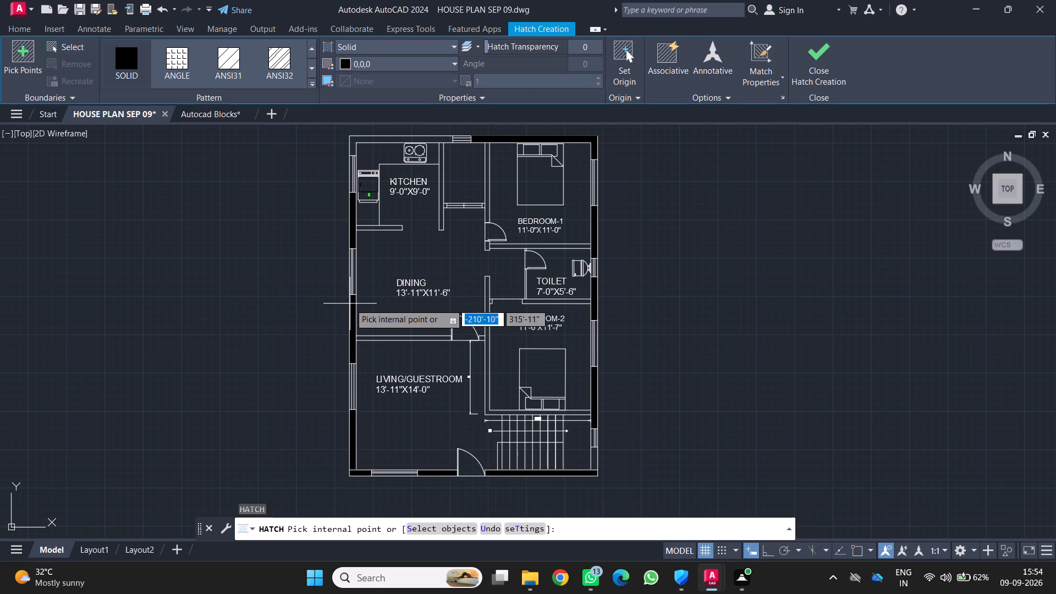
middle_drag(388, 333, 564, 391)
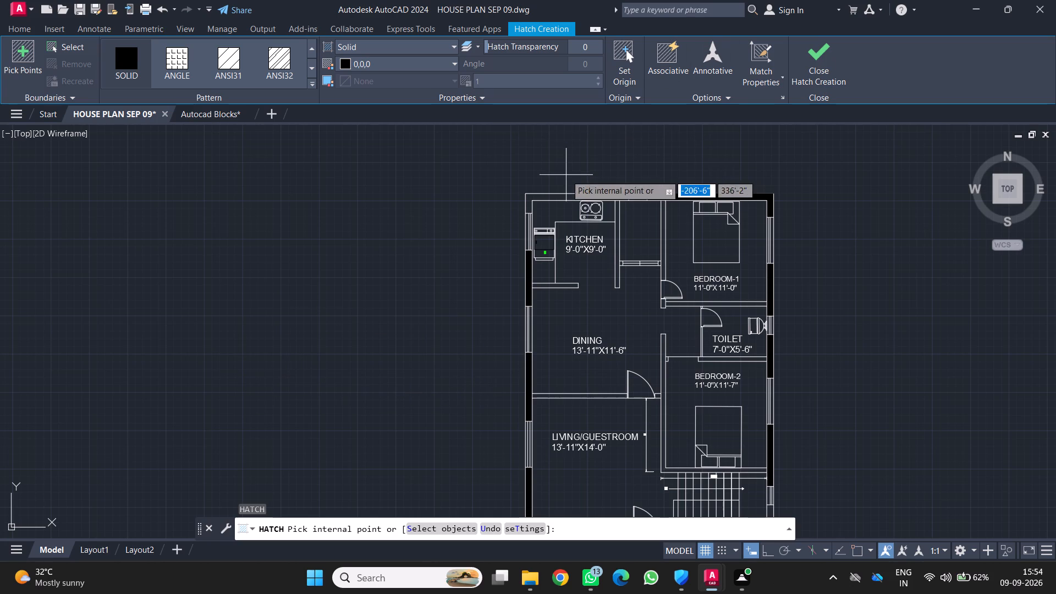
click(543, 197)
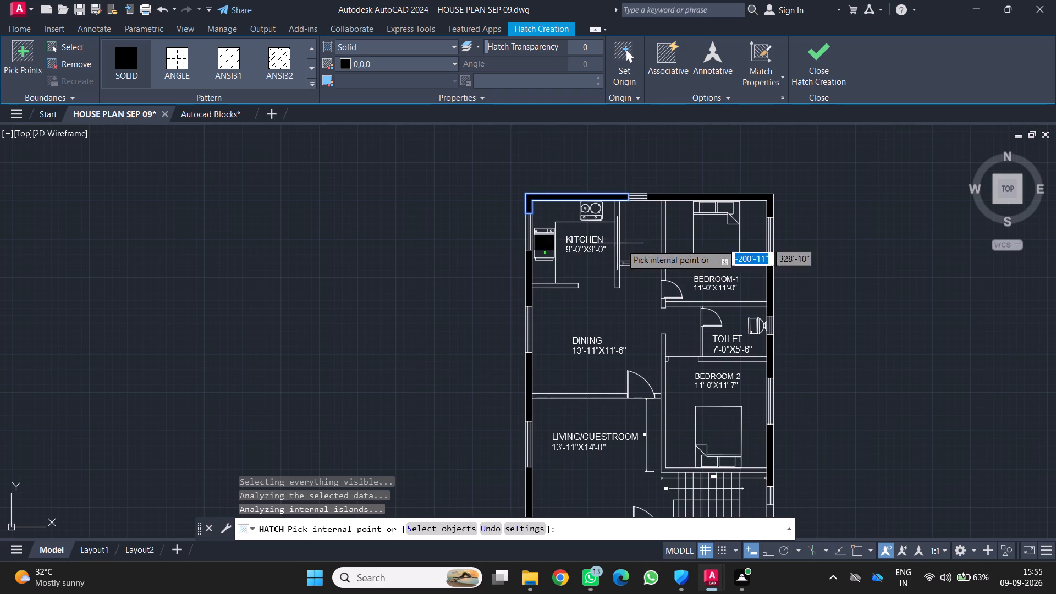
Extend the solid hatch to the BEDROOM-1/TOILET partition, the short wall piece at the BEDROOM-1 door, and BEDROOM-1's inner side wall.
scroll(664, 300, up, 2)
click(716, 306)
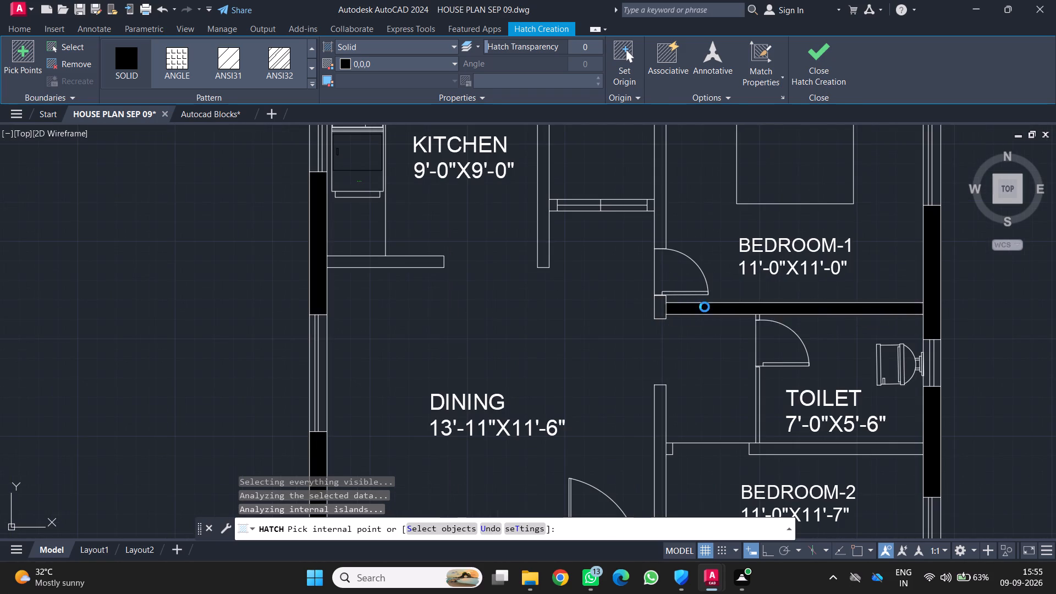
click(664, 307)
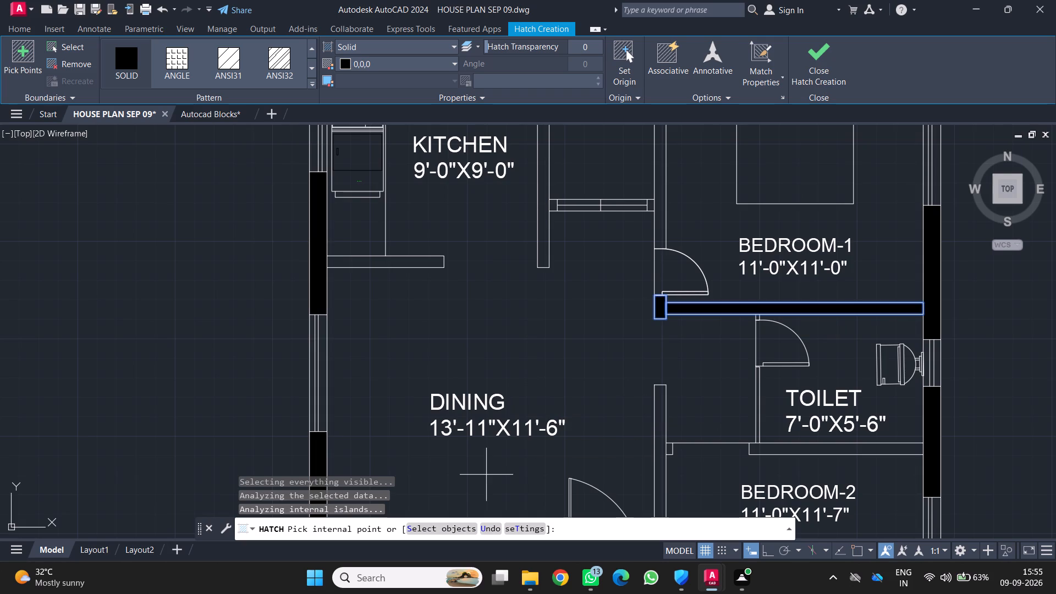
middle_drag(431, 333, 426, 392)
scroll(431, 333, down, 1)
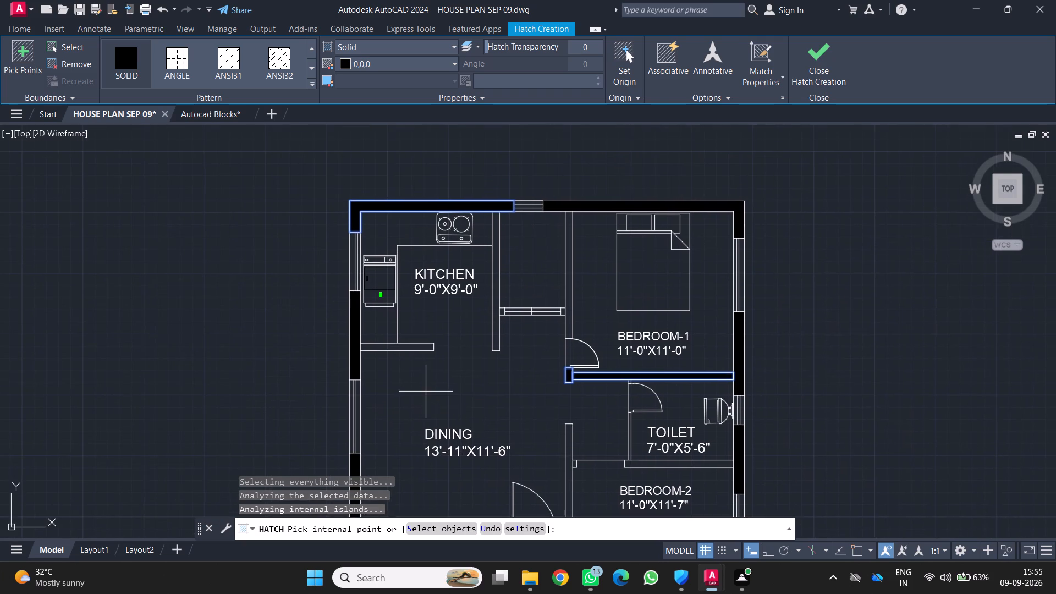
click(571, 256)
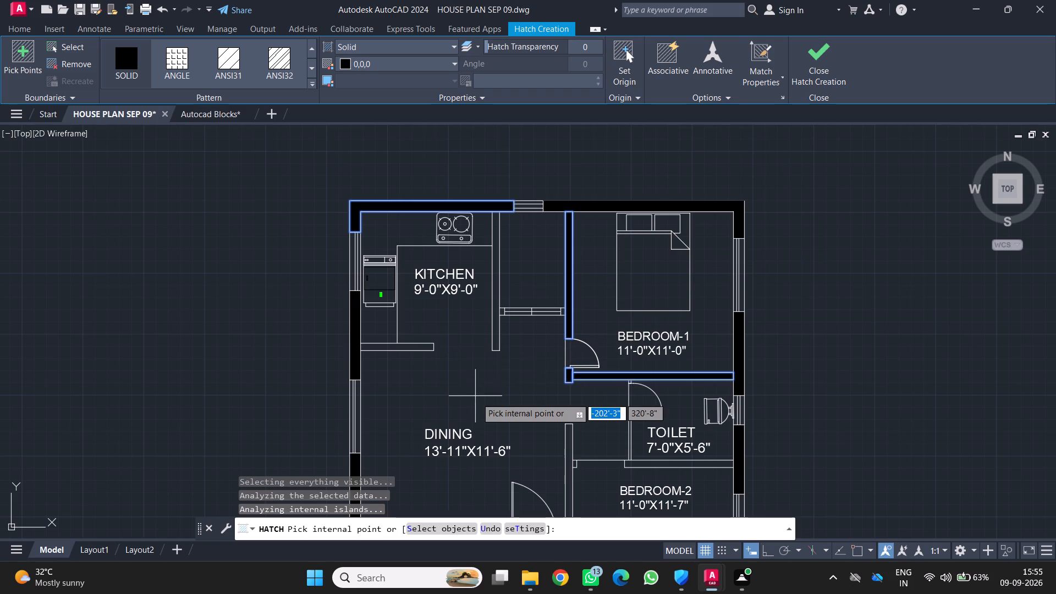
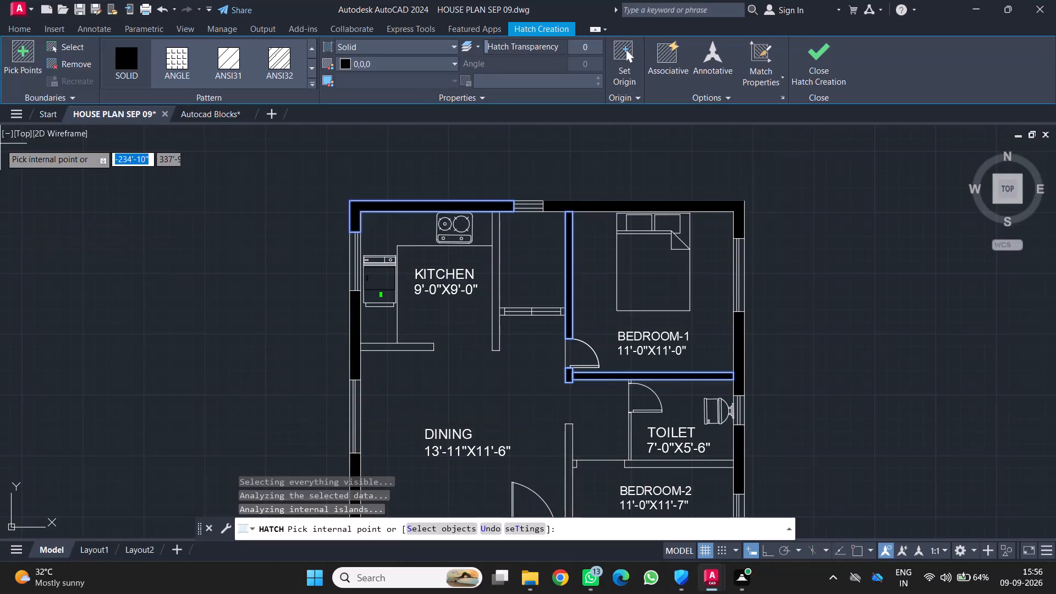
Fill the wall along BEDROOM-2's inner side and stair side, and the DINING/LIVING partition, with black (0,0,0) solid hatch.
click(802, 69)
scroll(603, 280, down, 2)
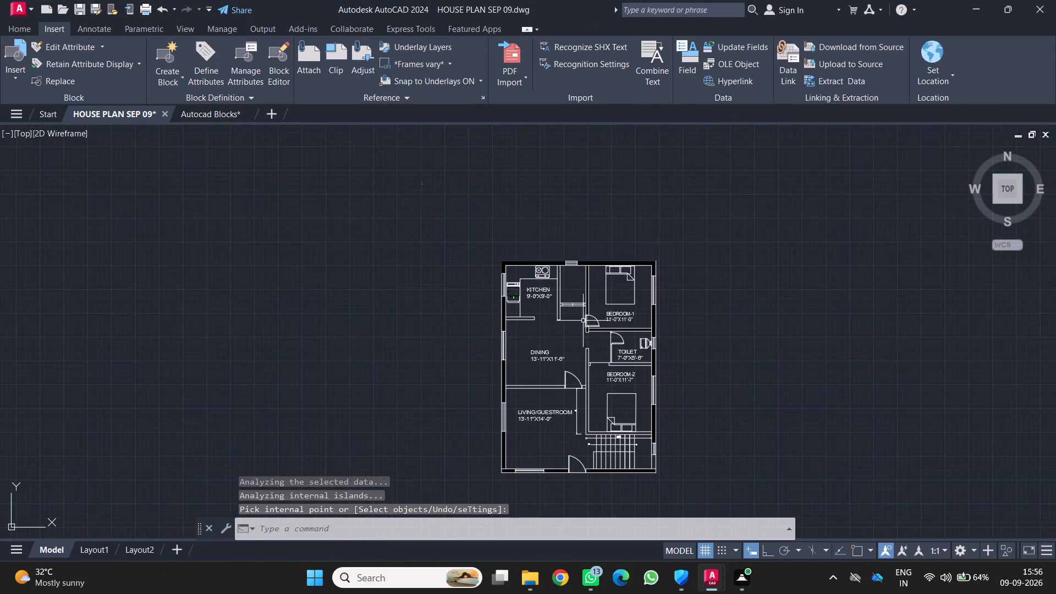
middle_drag(583, 322, 543, 221)
scroll(536, 205, up, 1)
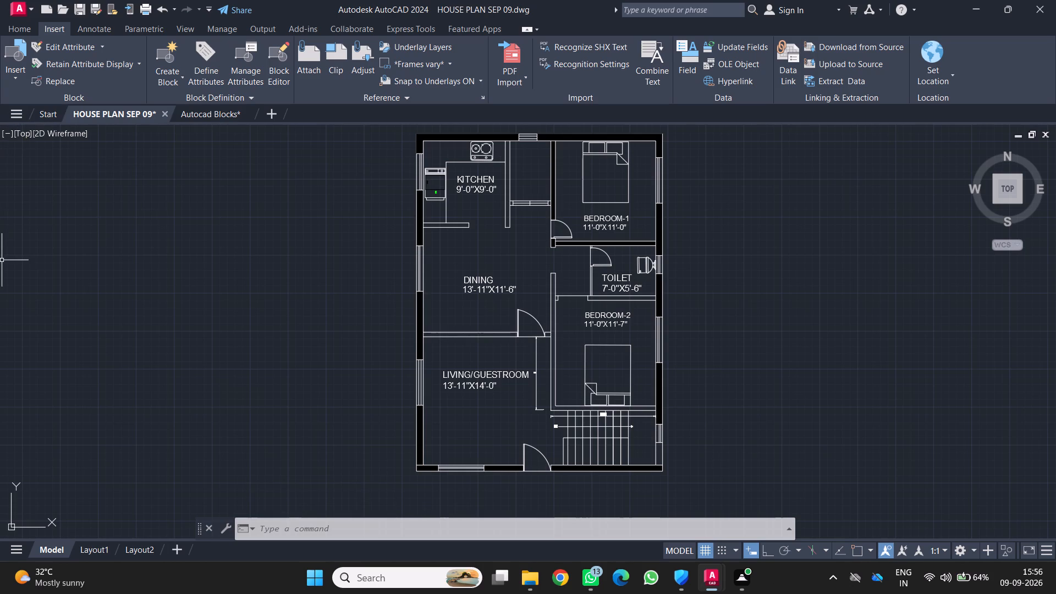
key(h)
key(Return)
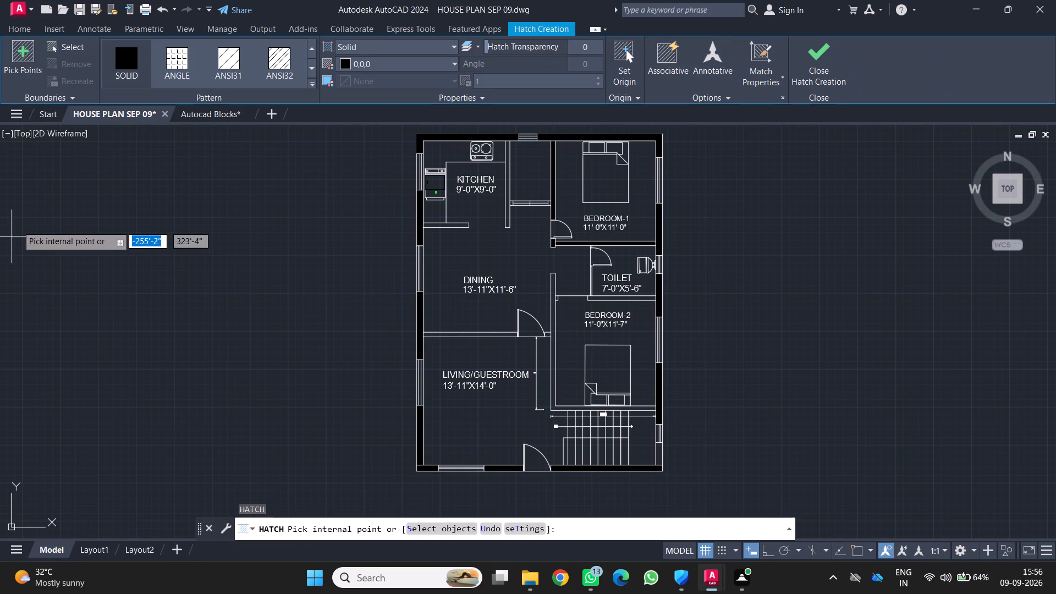
click(123, 54)
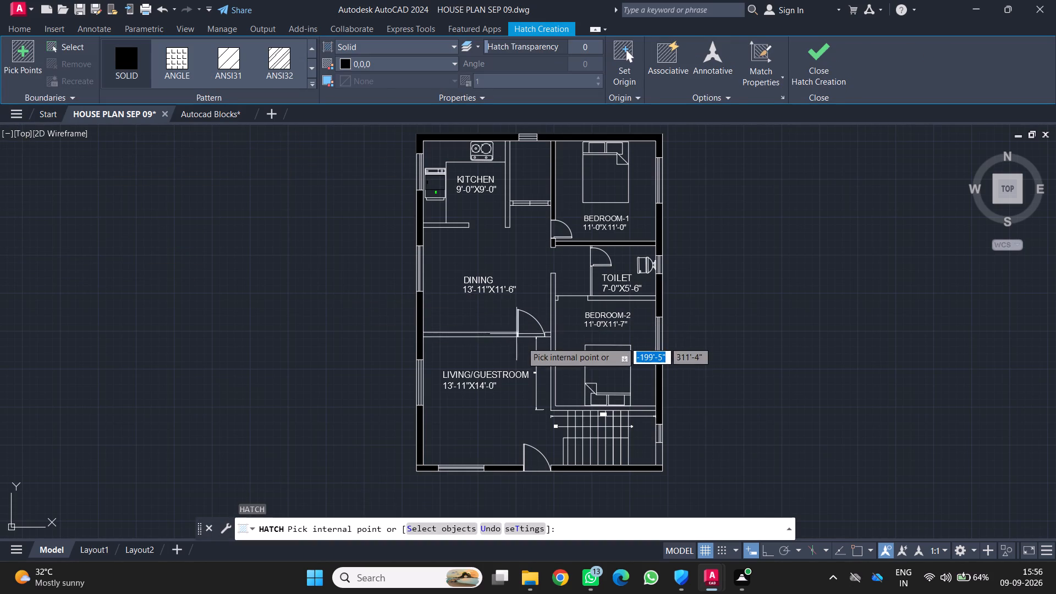
scroll(563, 369, up, 2)
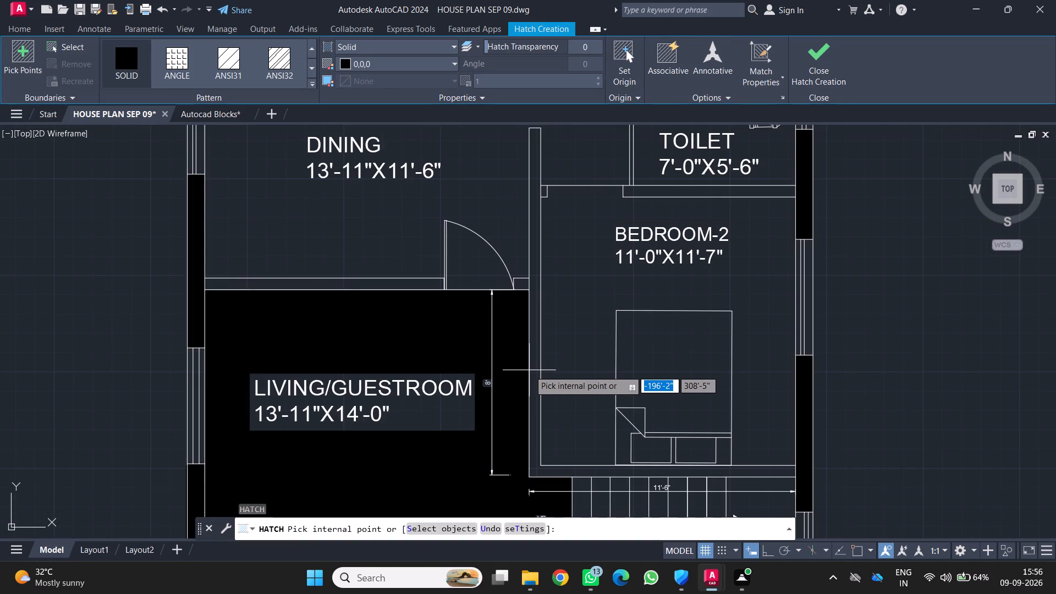
click(535, 377)
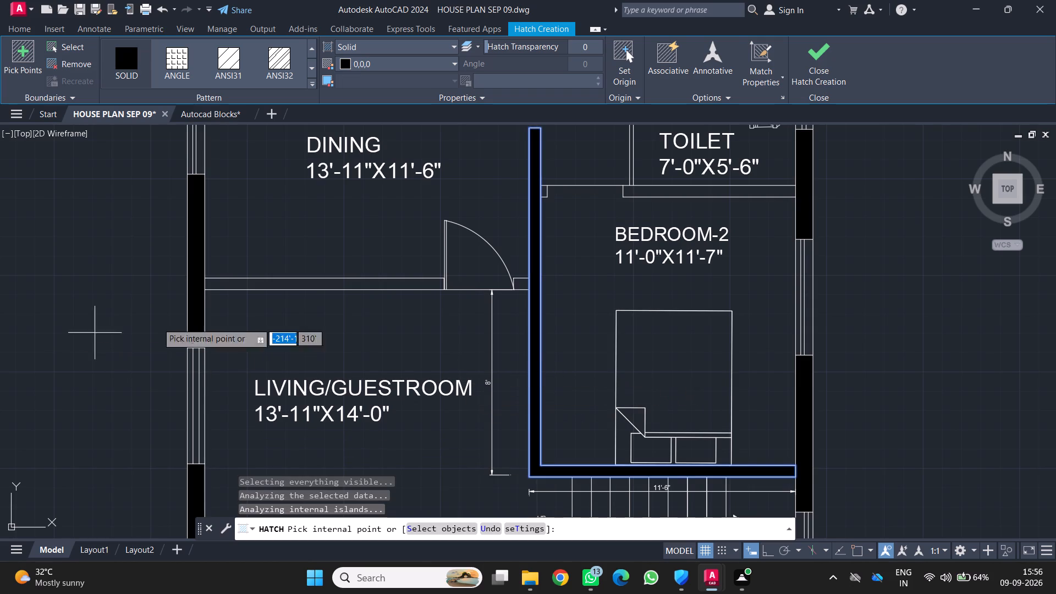
click(319, 286)
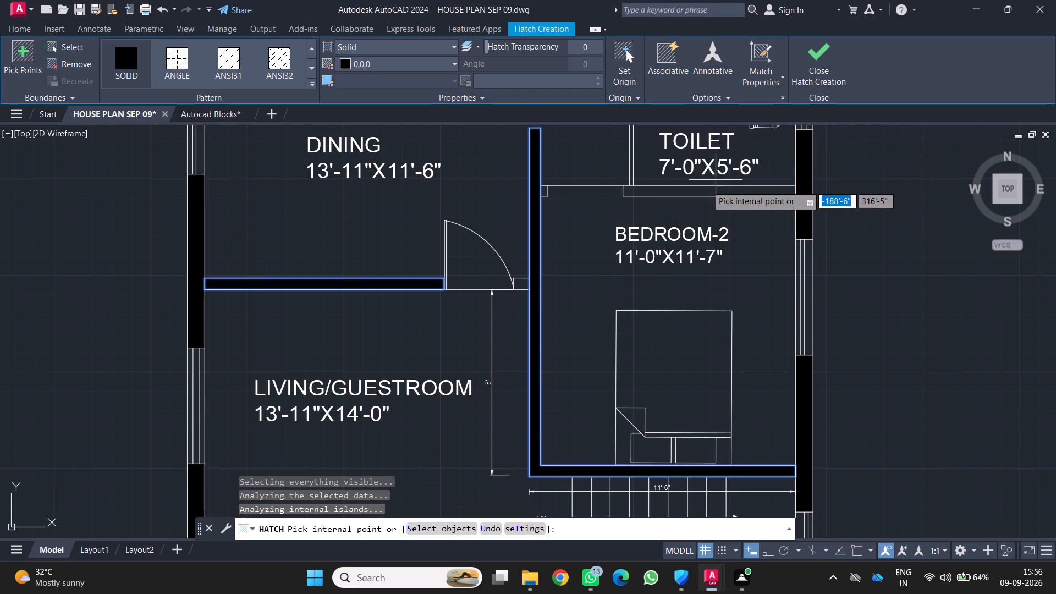
Extend the solid hatch to the partition between TOILET and BEDROOM-2, and finish the hatch.
middle_drag(706, 185, 710, 227)
scroll(712, 227, down, 2)
scroll(704, 227, up, 1)
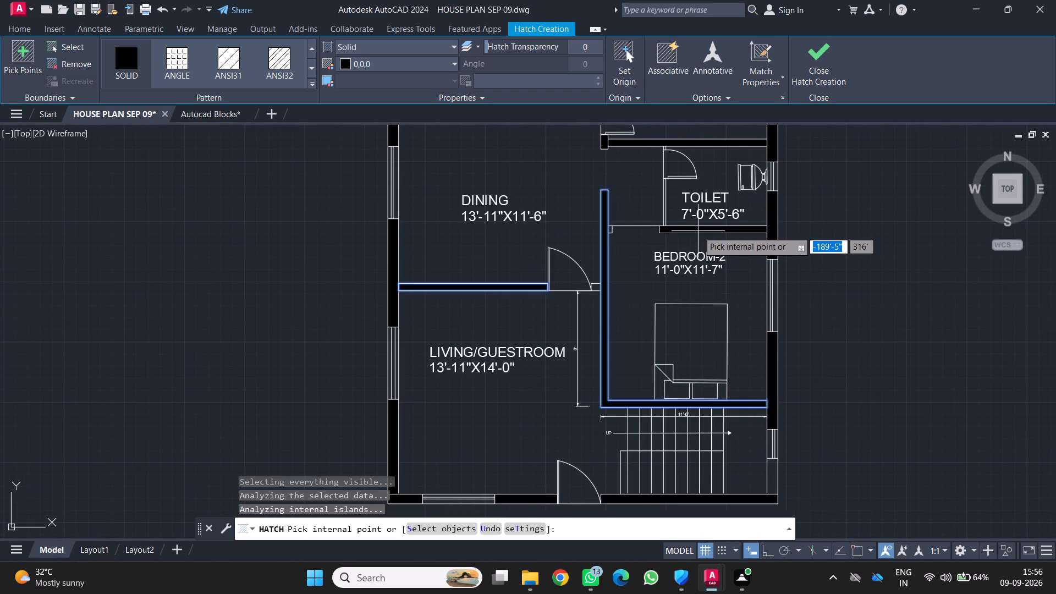
scroll(696, 230, up, 1)
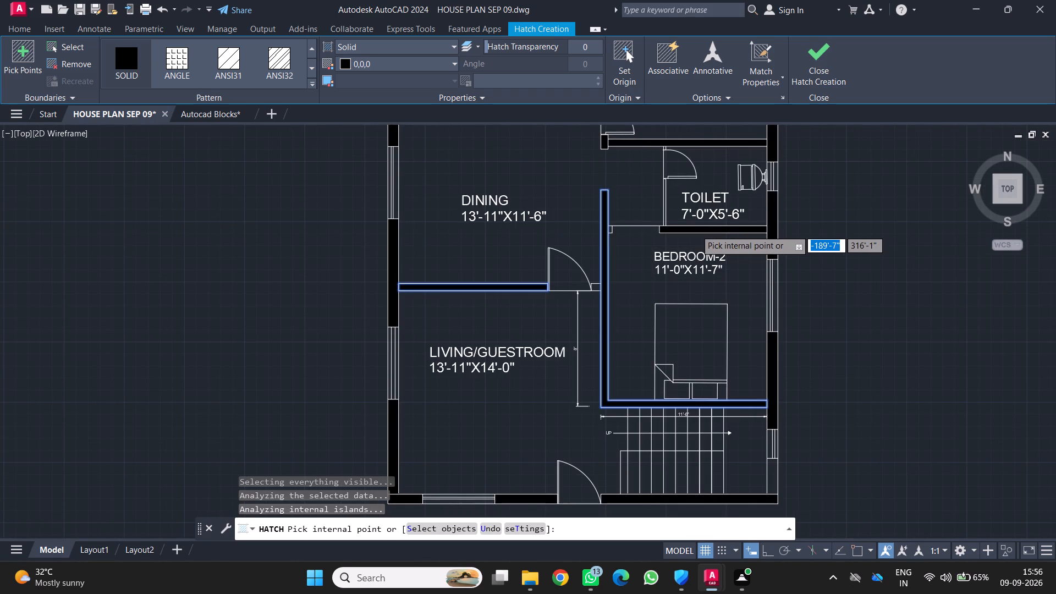
scroll(696, 230, up, 1)
click(683, 226)
scroll(541, 279, down, 2)
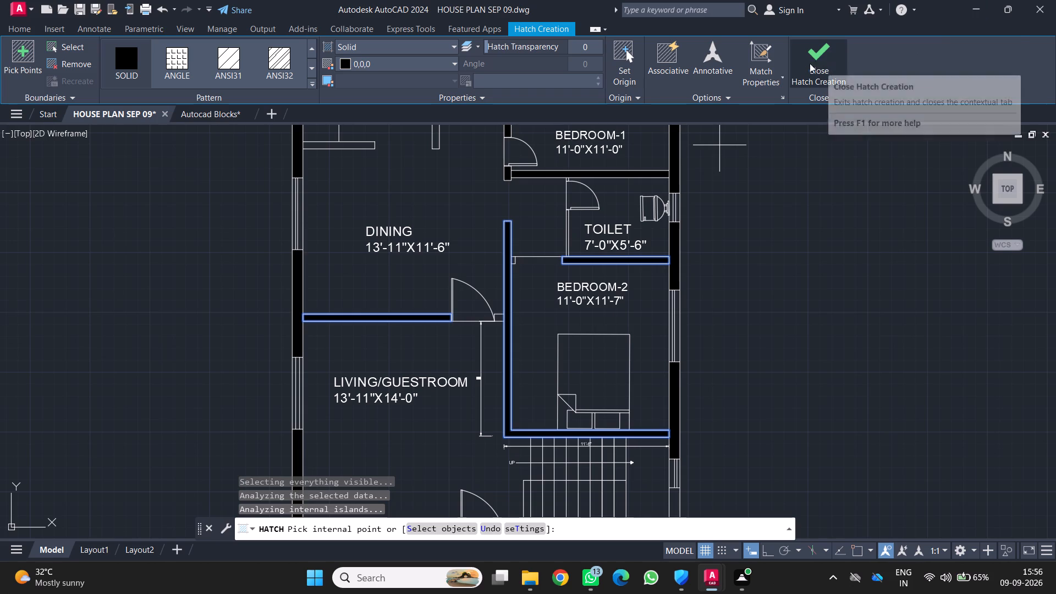
middle_drag(678, 161, 826, 227)
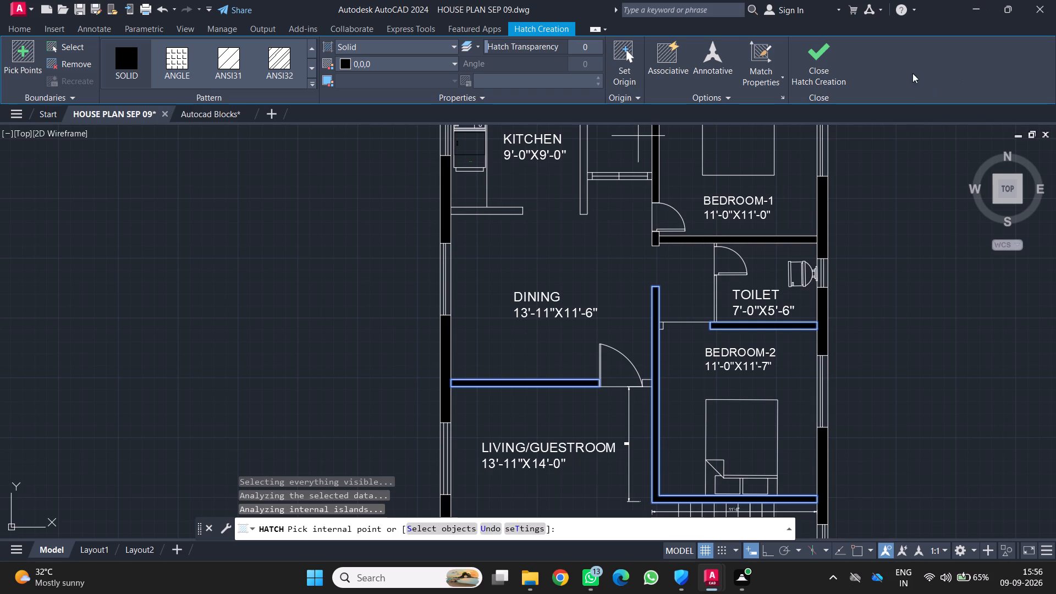
click(834, 61)
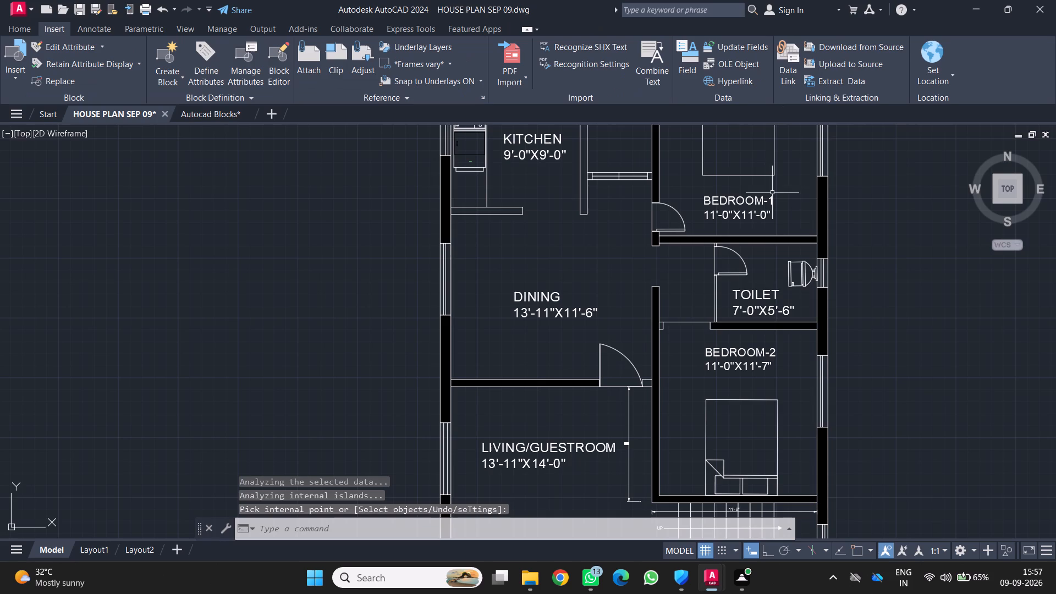
Start a single-sheet plot with the DWG To PDF.pc3 plotter and ISO full bleed A4 (297.00 x 210.00 MM) paper.
scroll(846, 332, down, 2)
middle_drag(845, 337, 668, 303)
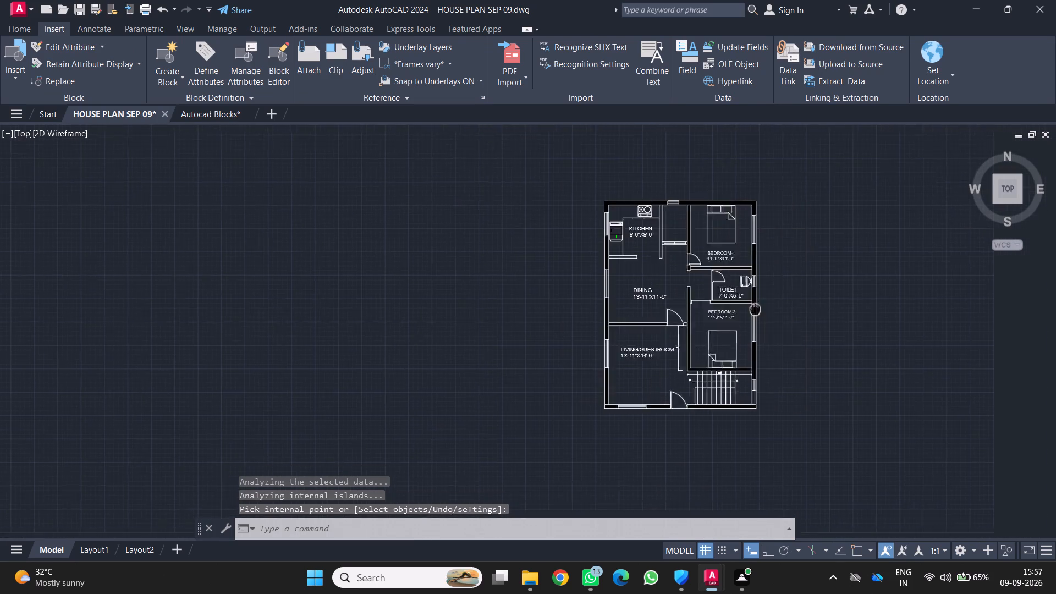
middle_drag(668, 303, 667, 303)
scroll(666, 302, up, 1)
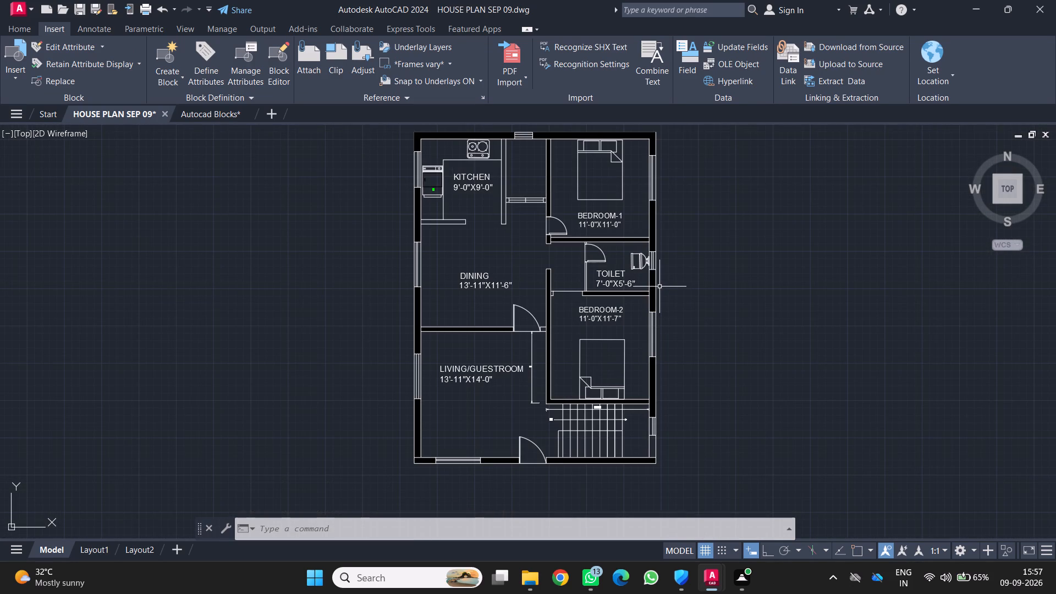
click(142, 7)
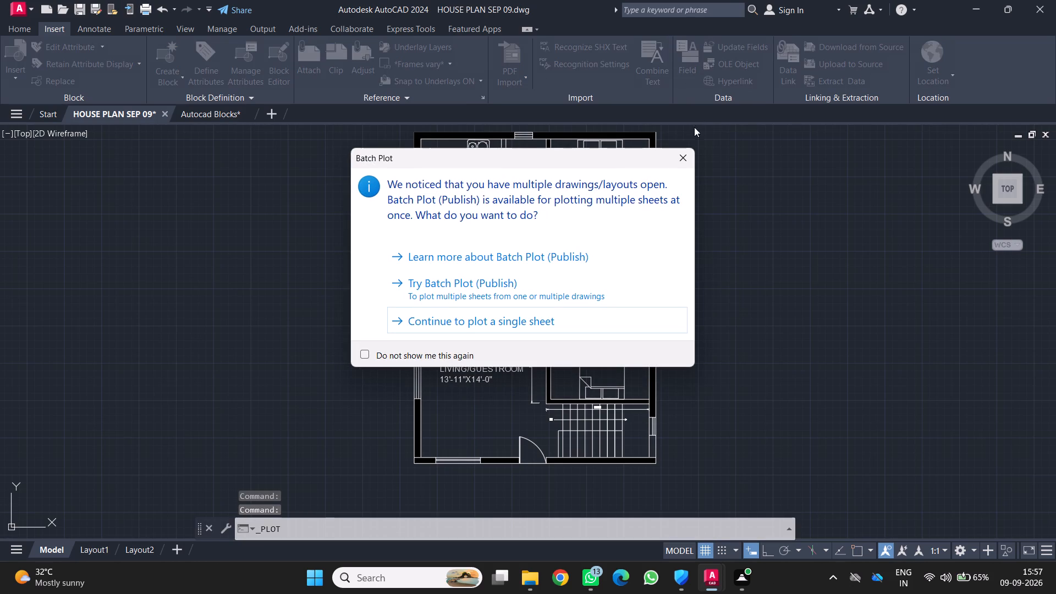
click(683, 149)
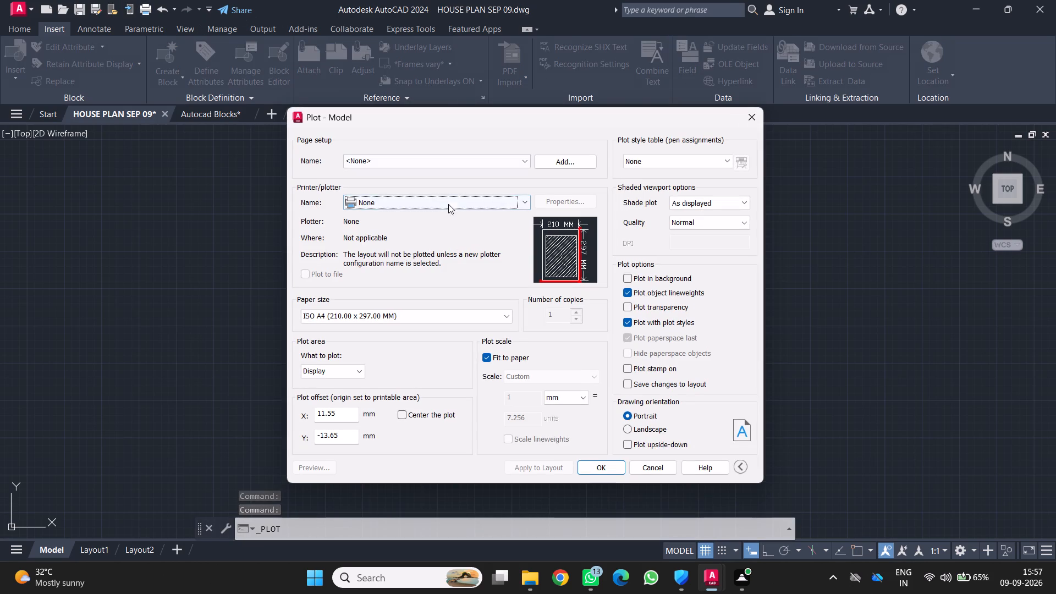
click(527, 195)
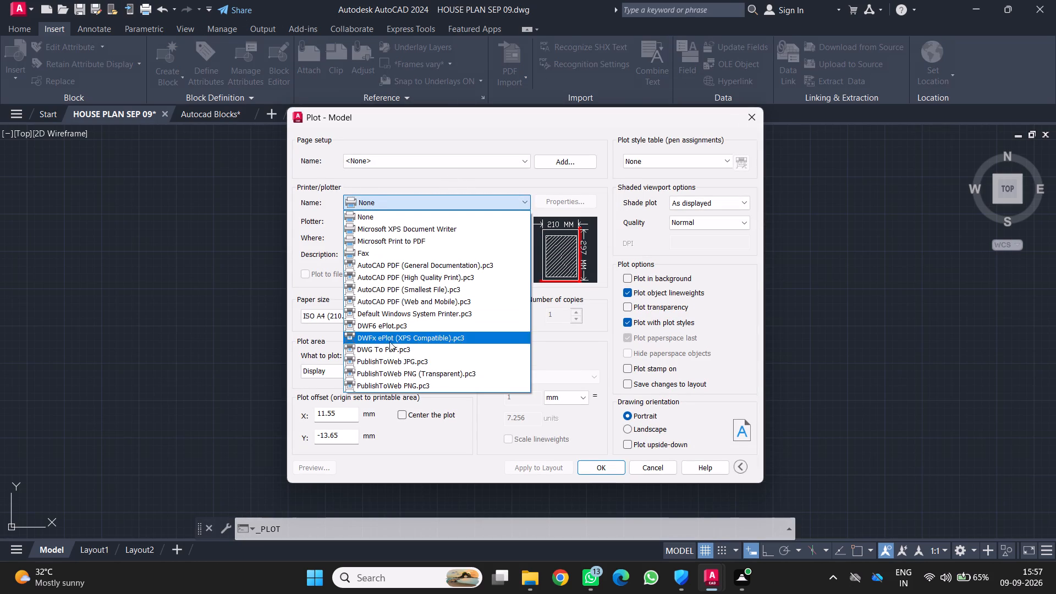
click(383, 349)
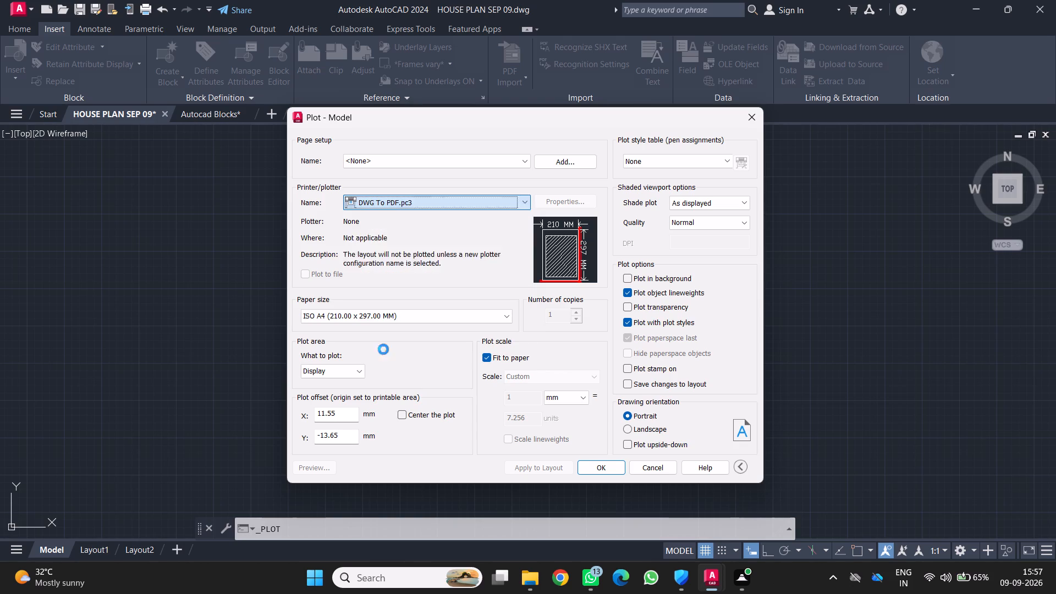
click(507, 314)
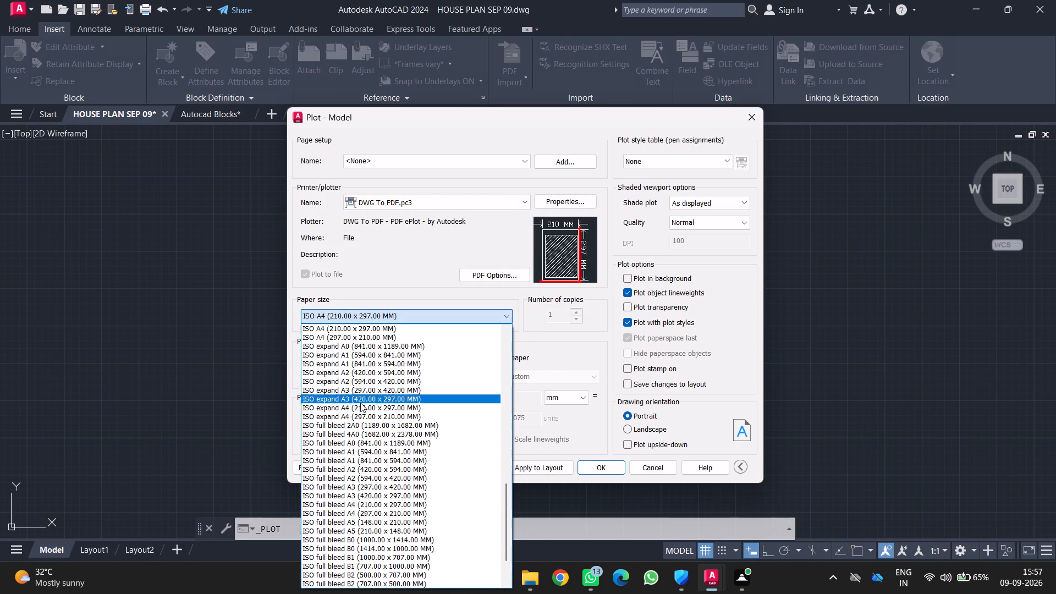
click(360, 512)
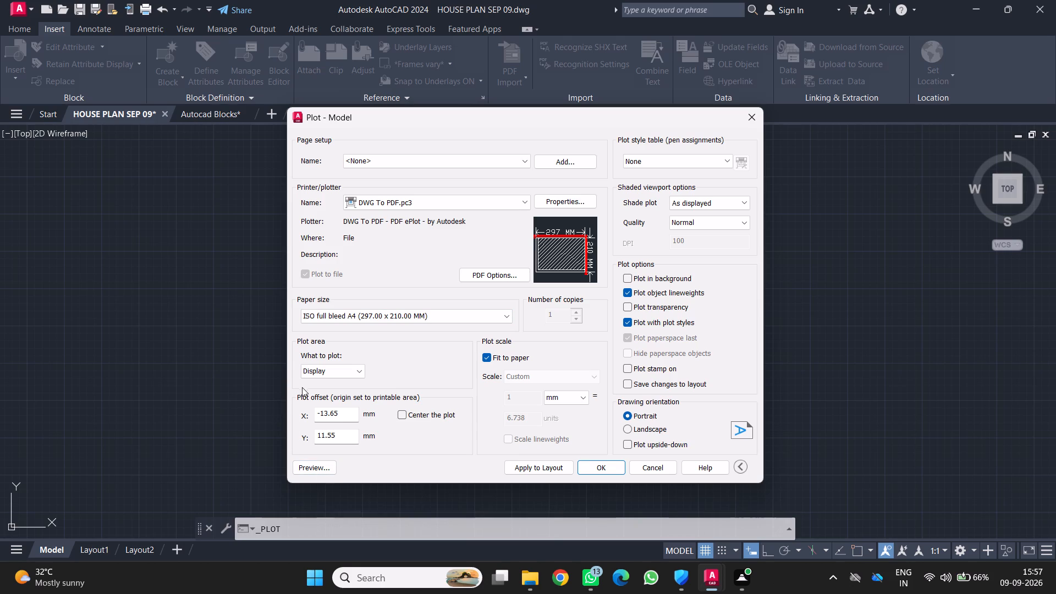
Set the plot area to a window enclosing the entire house plan with a margin around it.
click(335, 372)
click(331, 411)
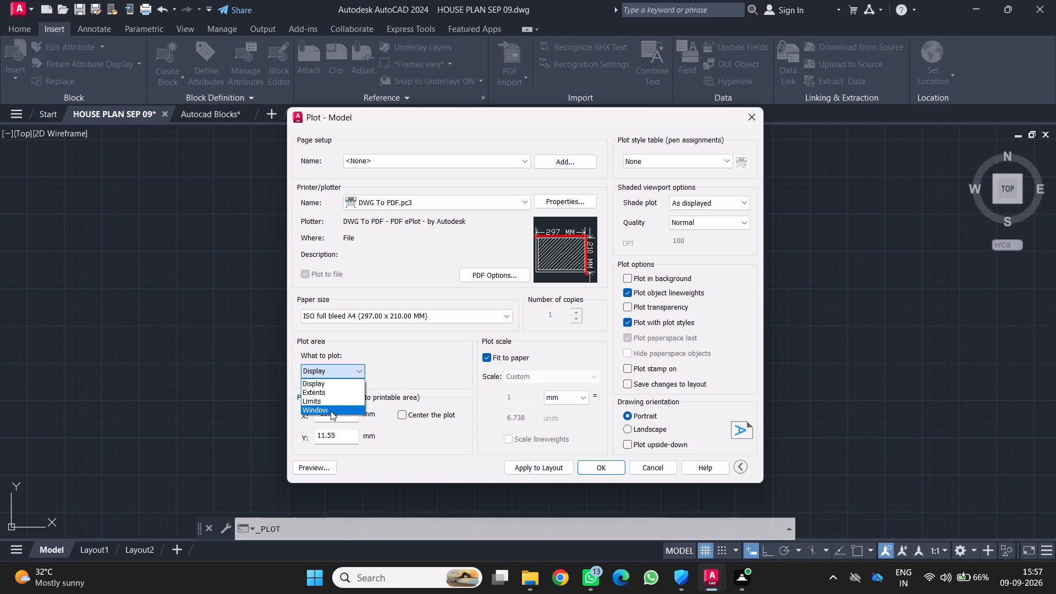
middle_drag(343, 238, 343, 284)
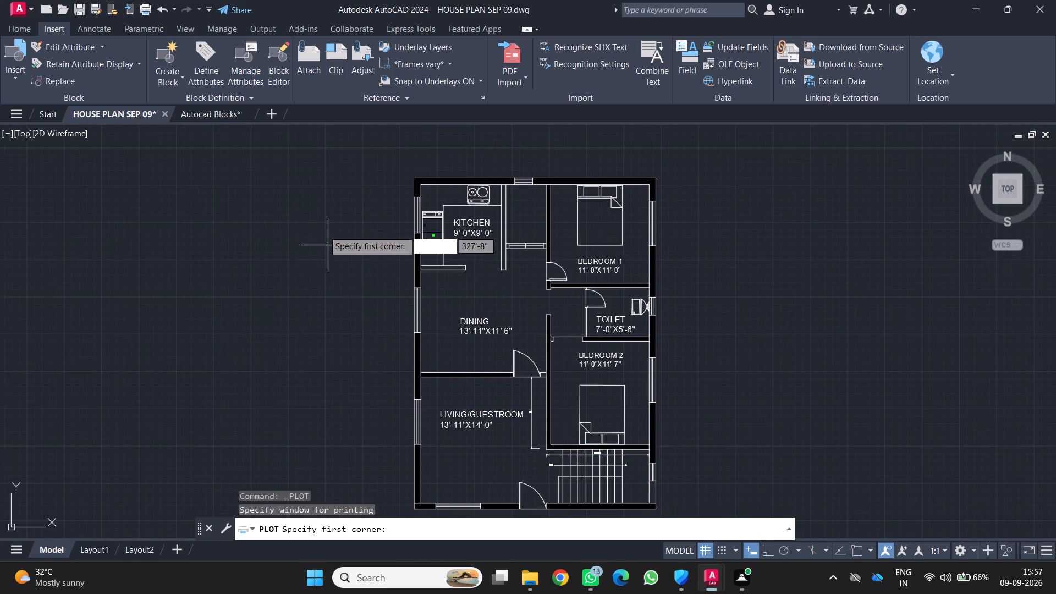
click(339, 135)
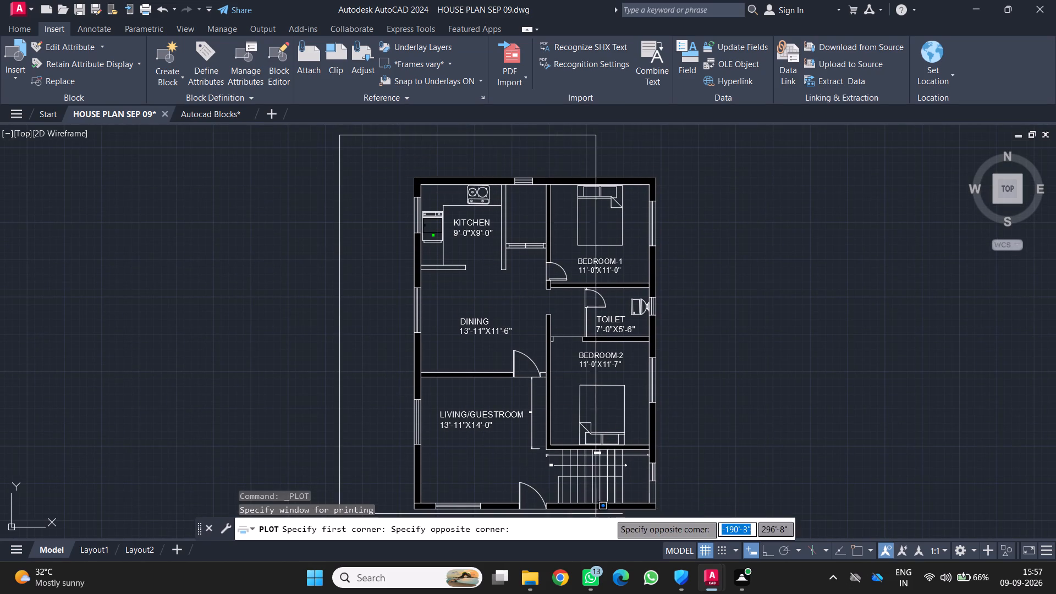
middle_drag(663, 499, 675, 369)
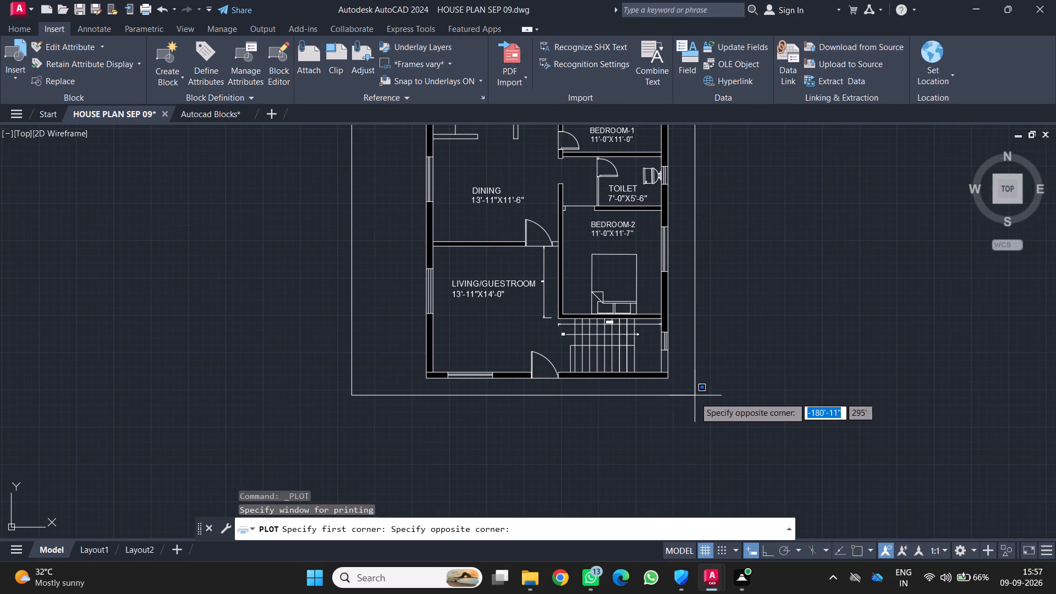
click(695, 401)
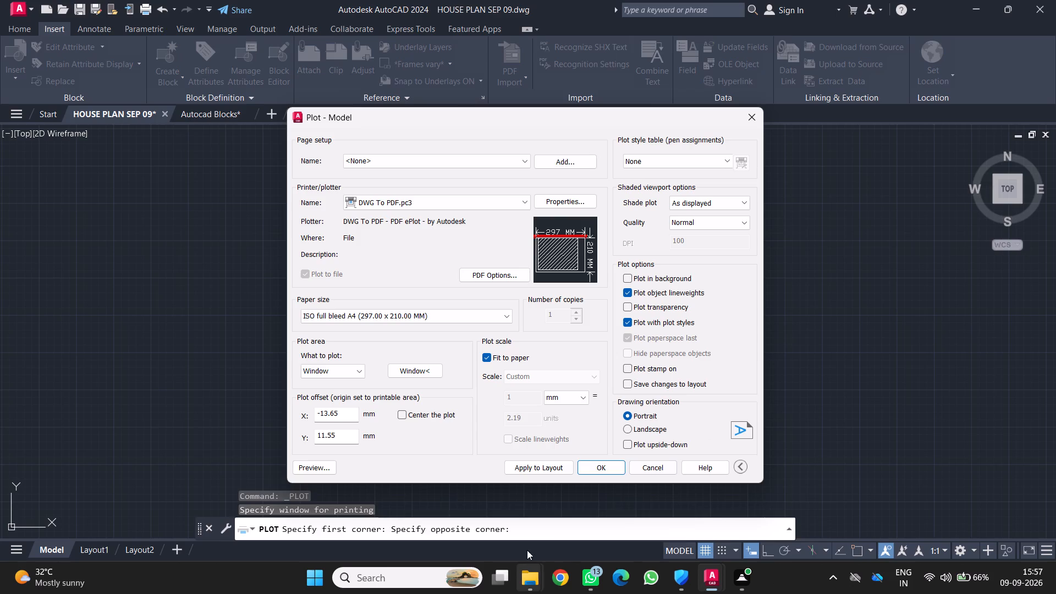
Set the drawing orientation to Landscape and check the plot preview.
click(625, 426)
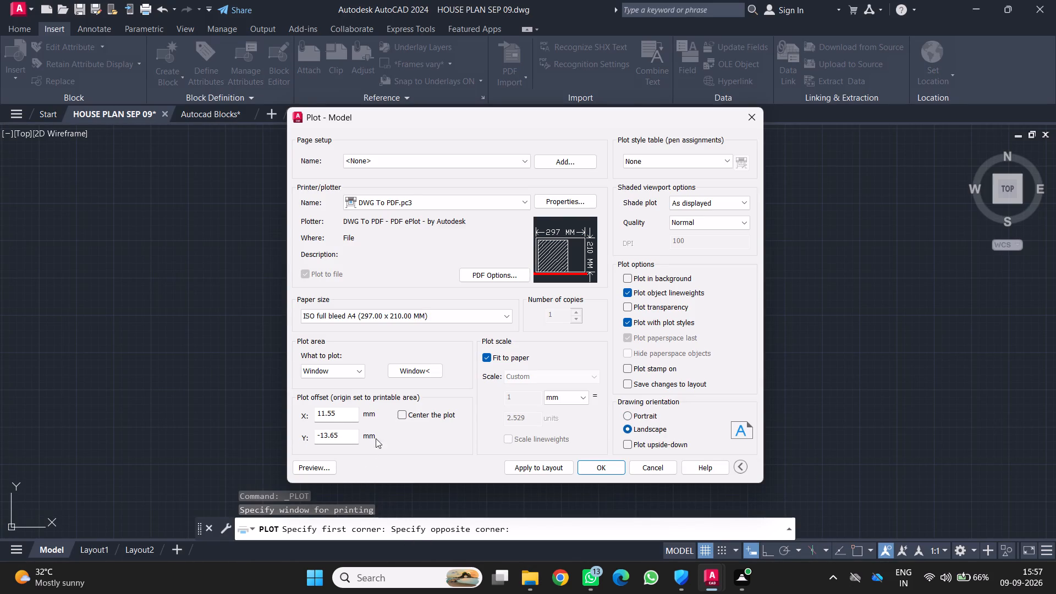
click(328, 466)
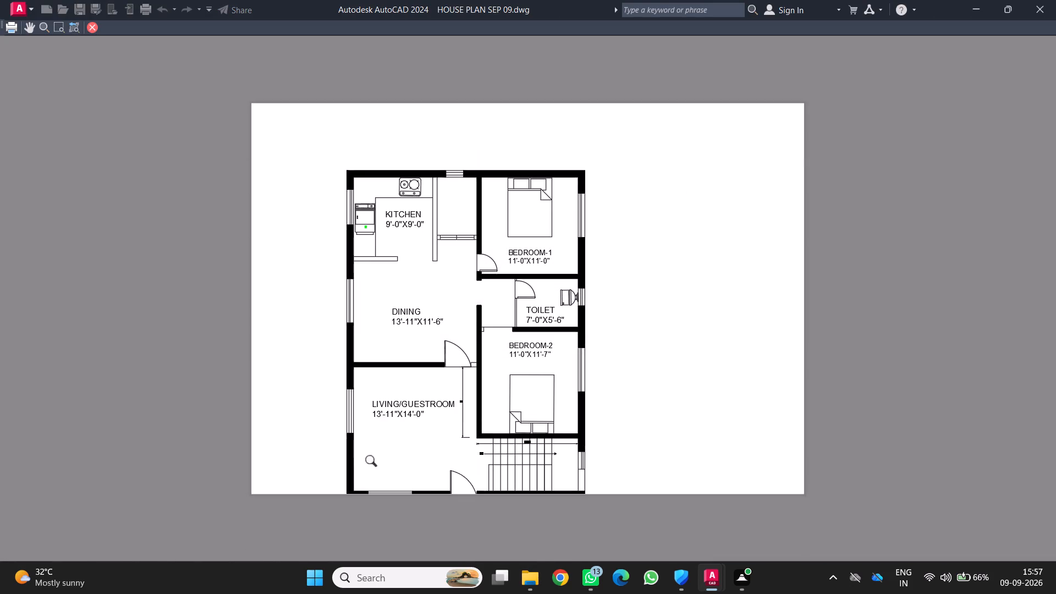
click(90, 23)
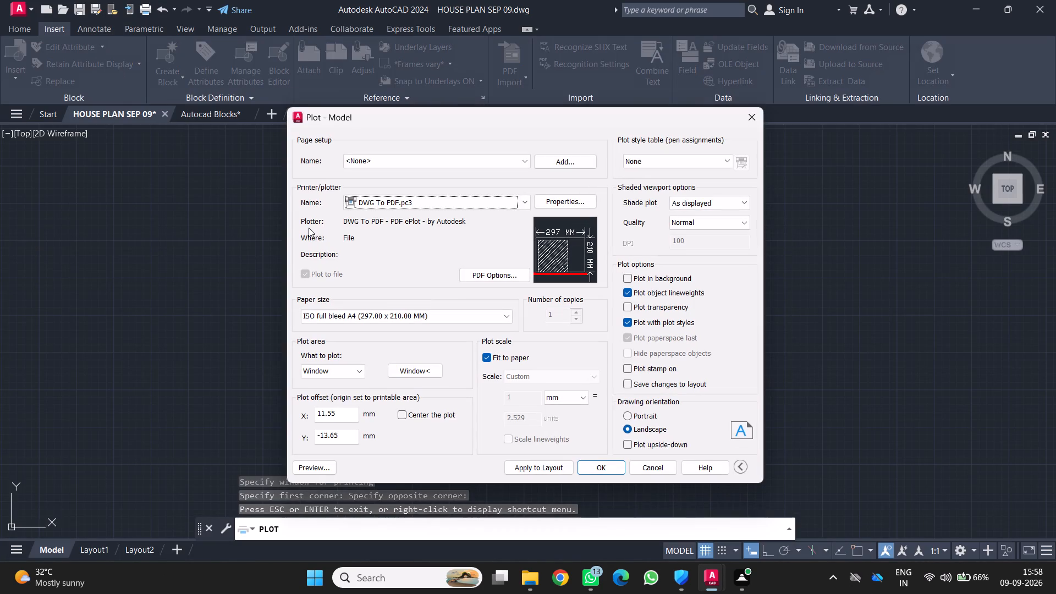
Apply the plot settings to the layout and plot to HOUSE PLAN SEP 09-Model.pdf in the Documents folder.
click(541, 468)
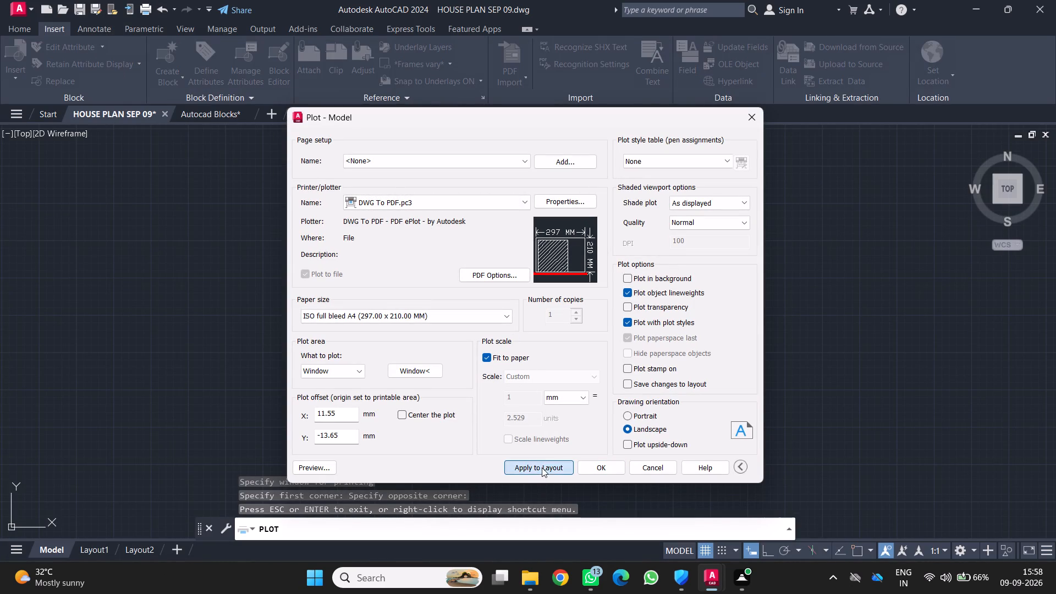
click(607, 470)
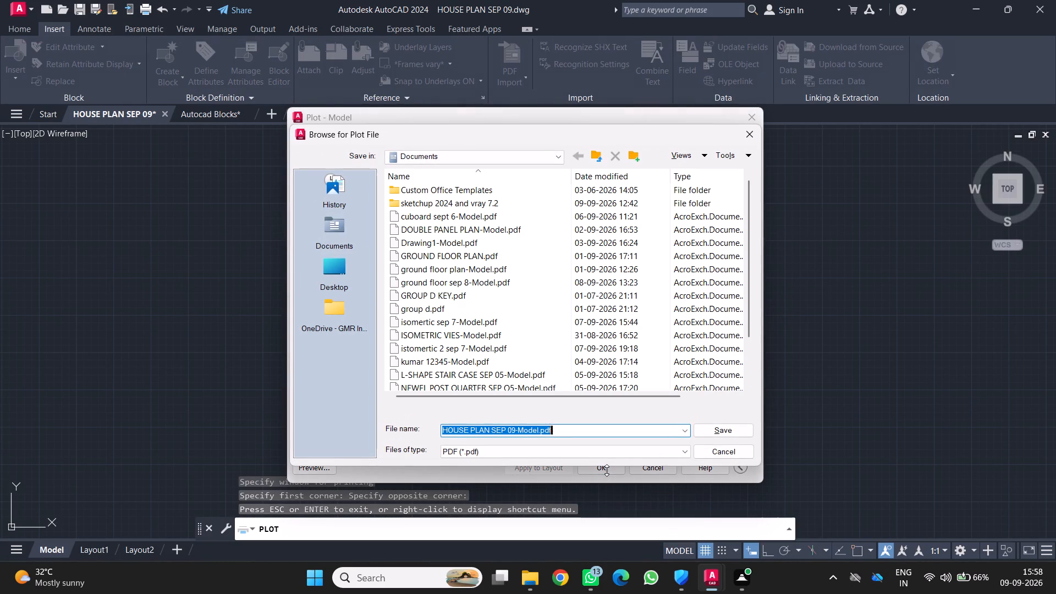
click(733, 425)
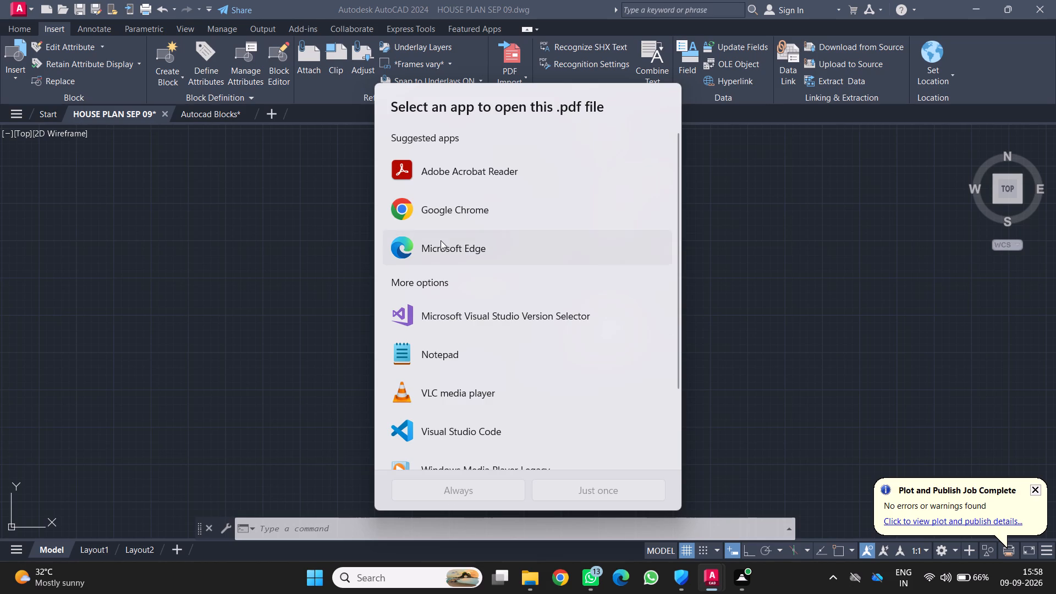
Open the plotted PDF just once in Adobe Acrobat Reader, declining it as default and dismissing the What's new window.
click(497, 160)
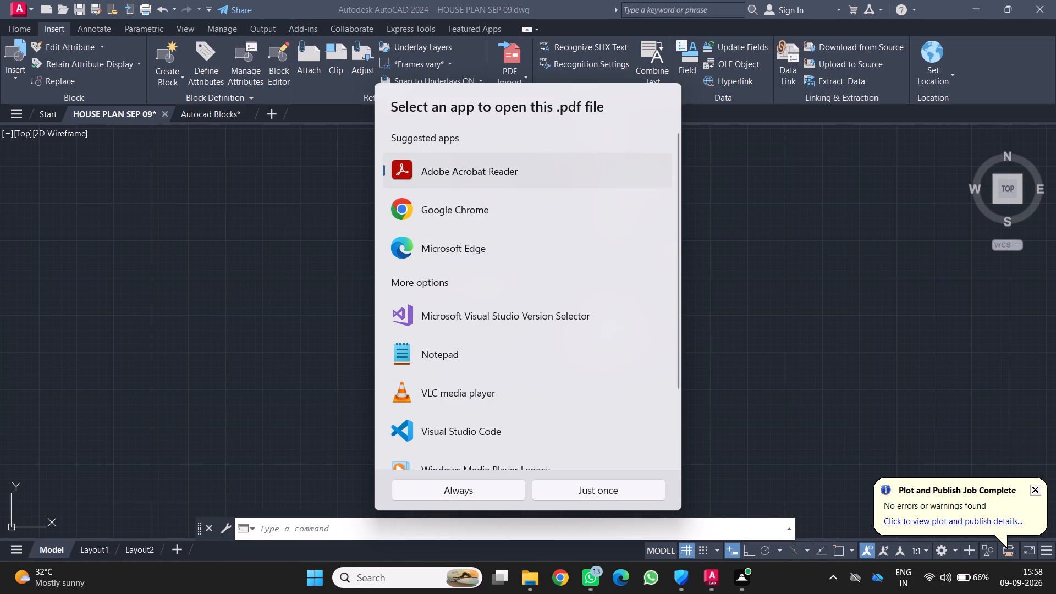
click(595, 494)
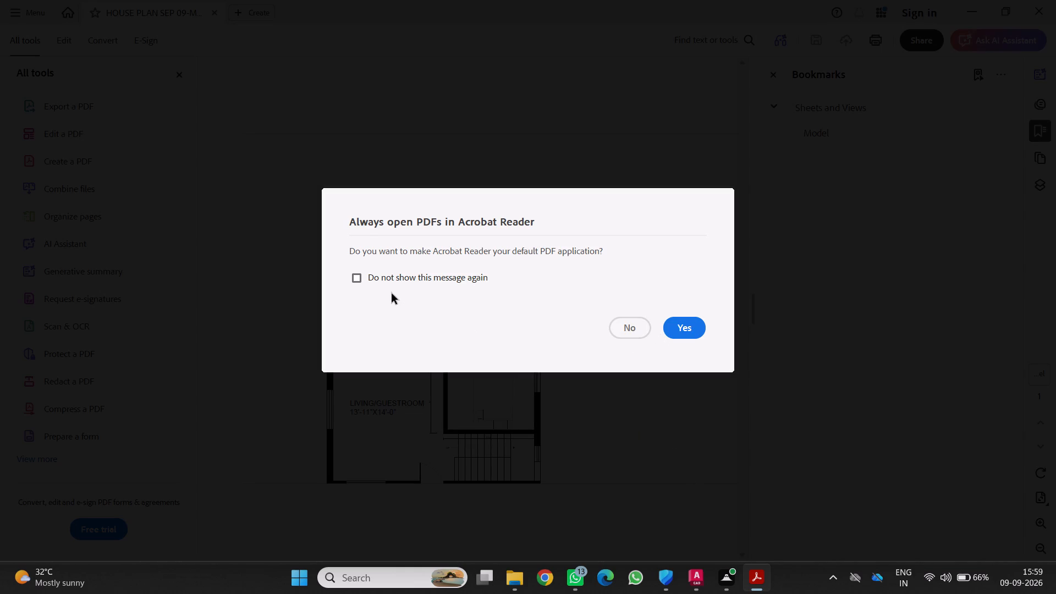
click(639, 328)
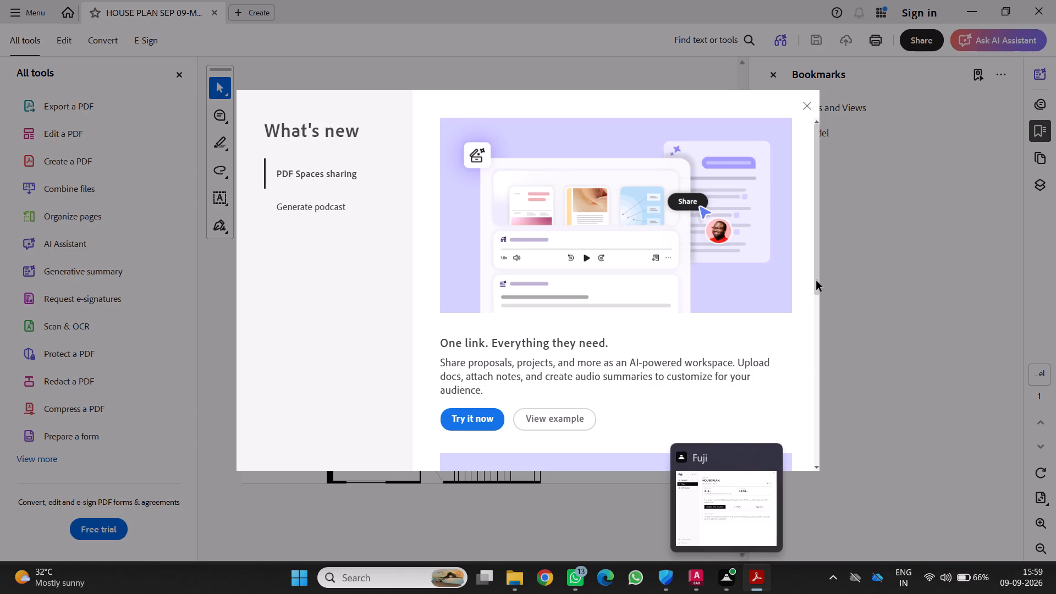
click(804, 96)
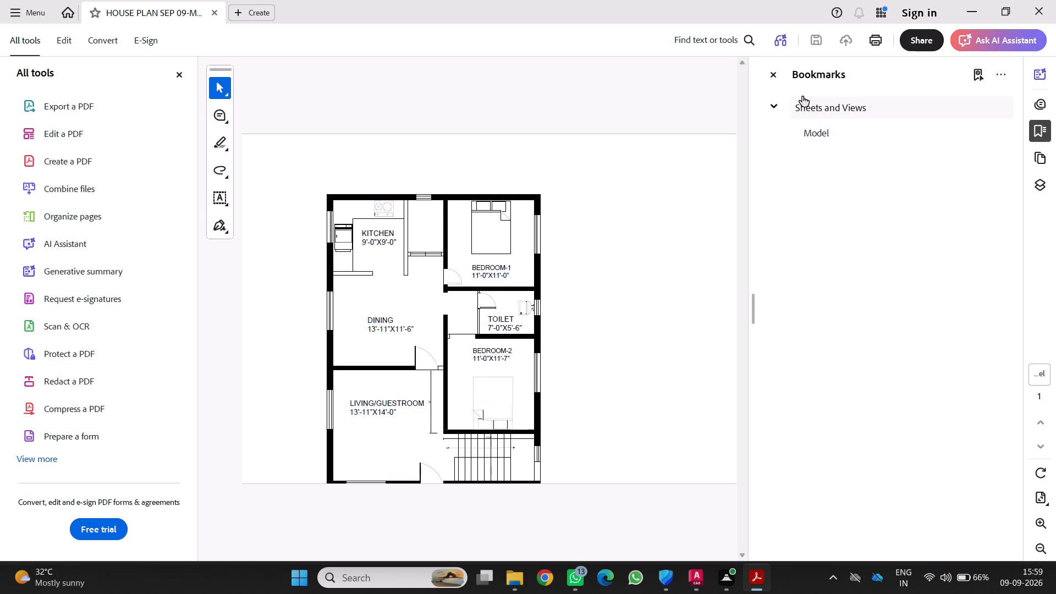